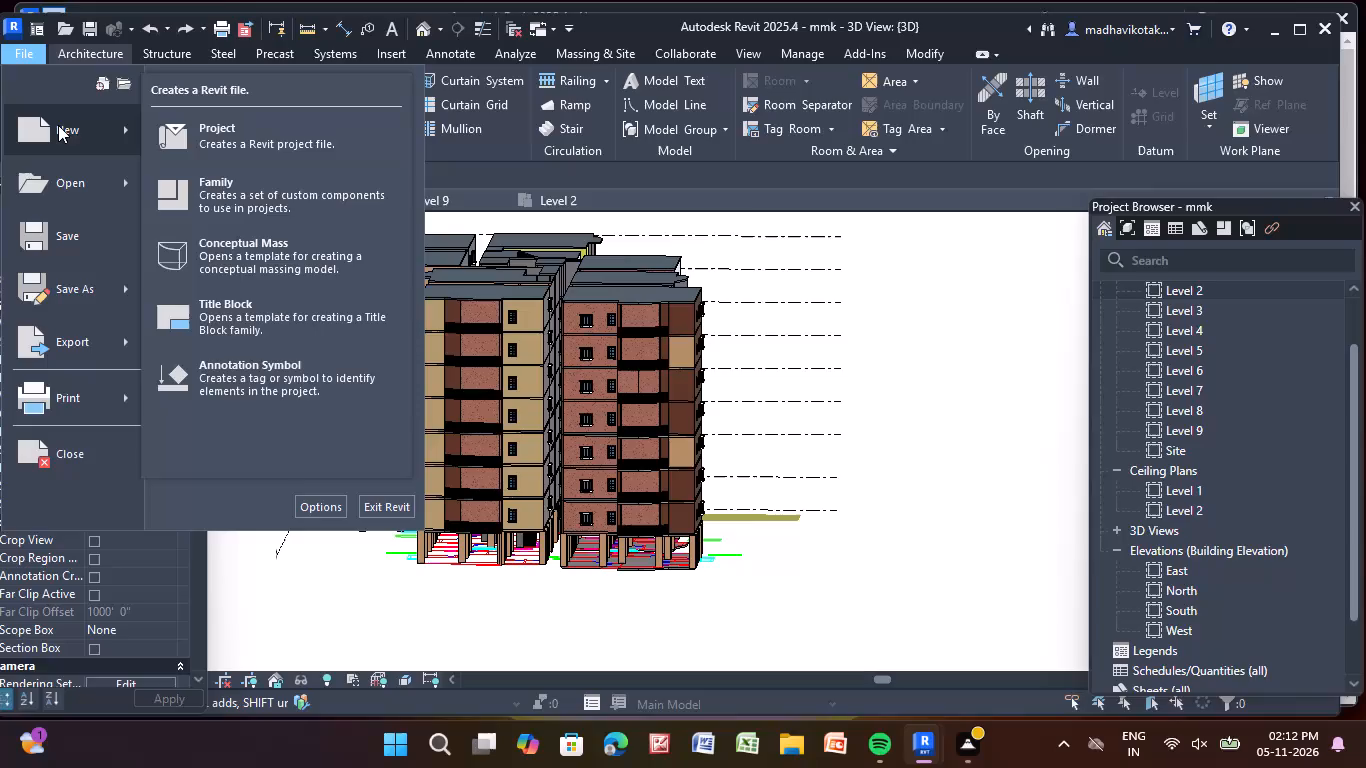
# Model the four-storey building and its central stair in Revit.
# Create a new project from the default.rte template in the English-Imperial templates folder.
pyautogui.click(58, 125)
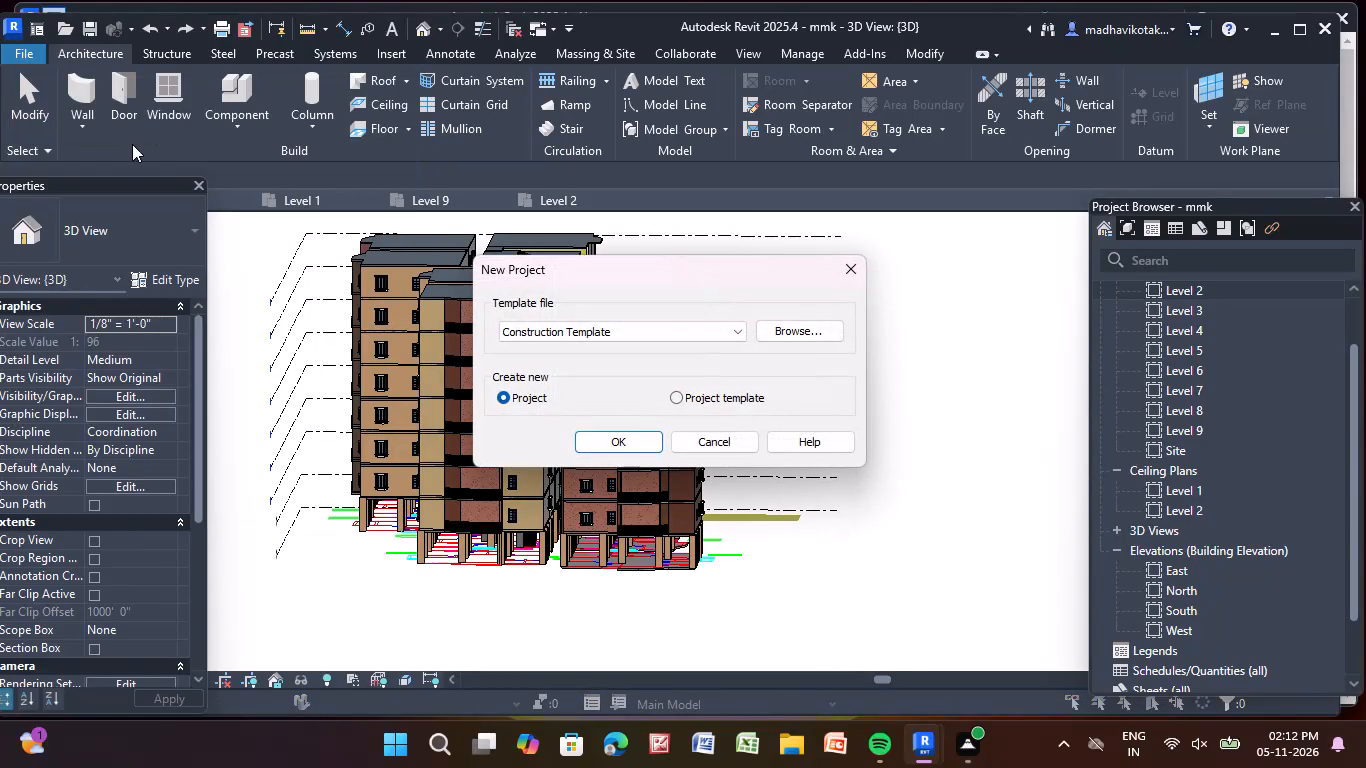
pyautogui.click(801, 339)
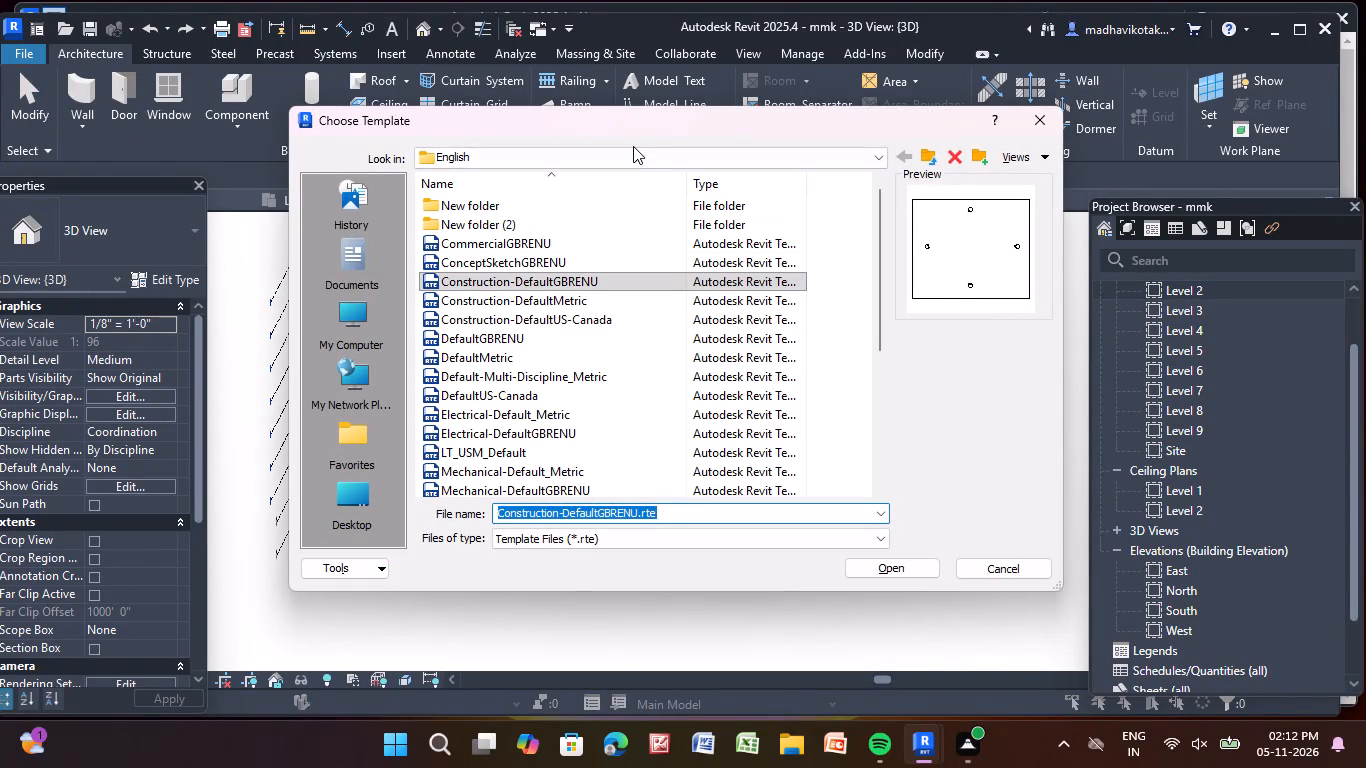
pyautogui.click(634, 148)
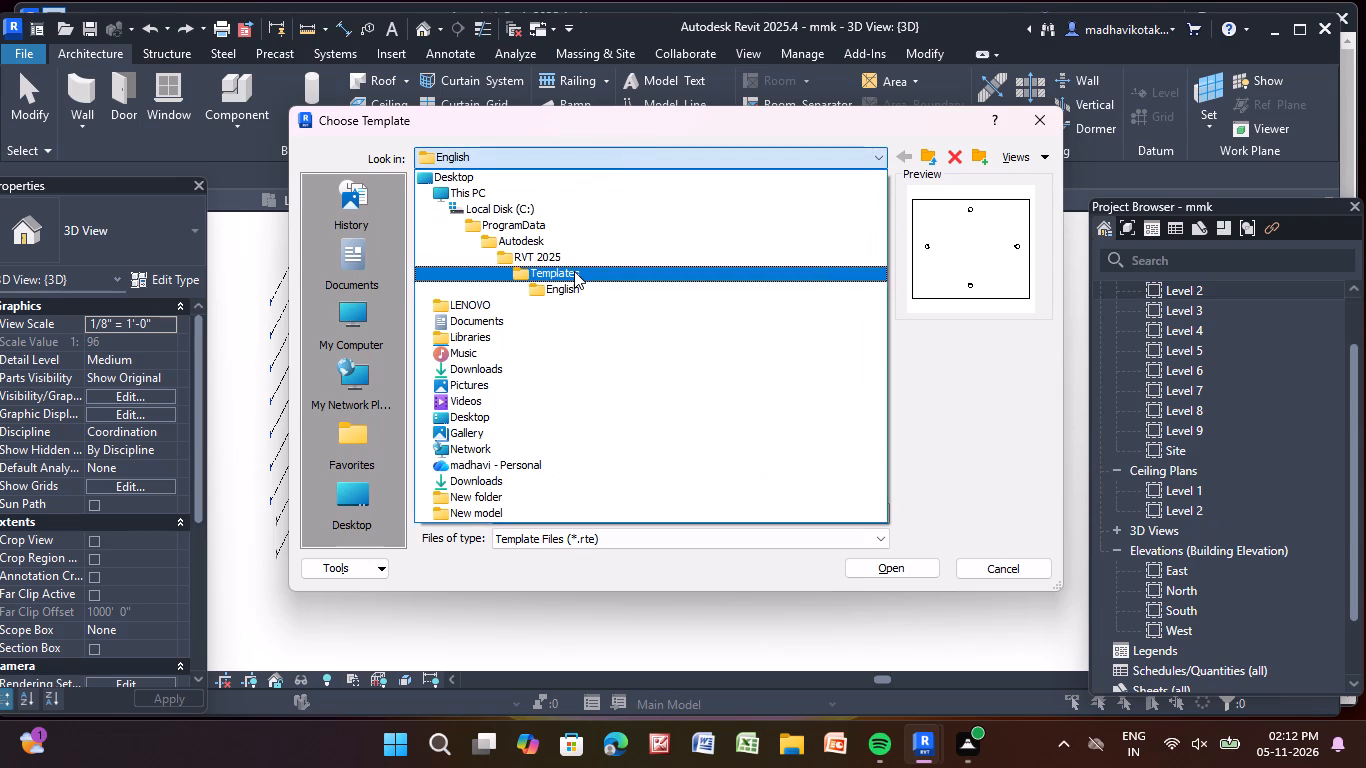
pyautogui.click(574, 271)
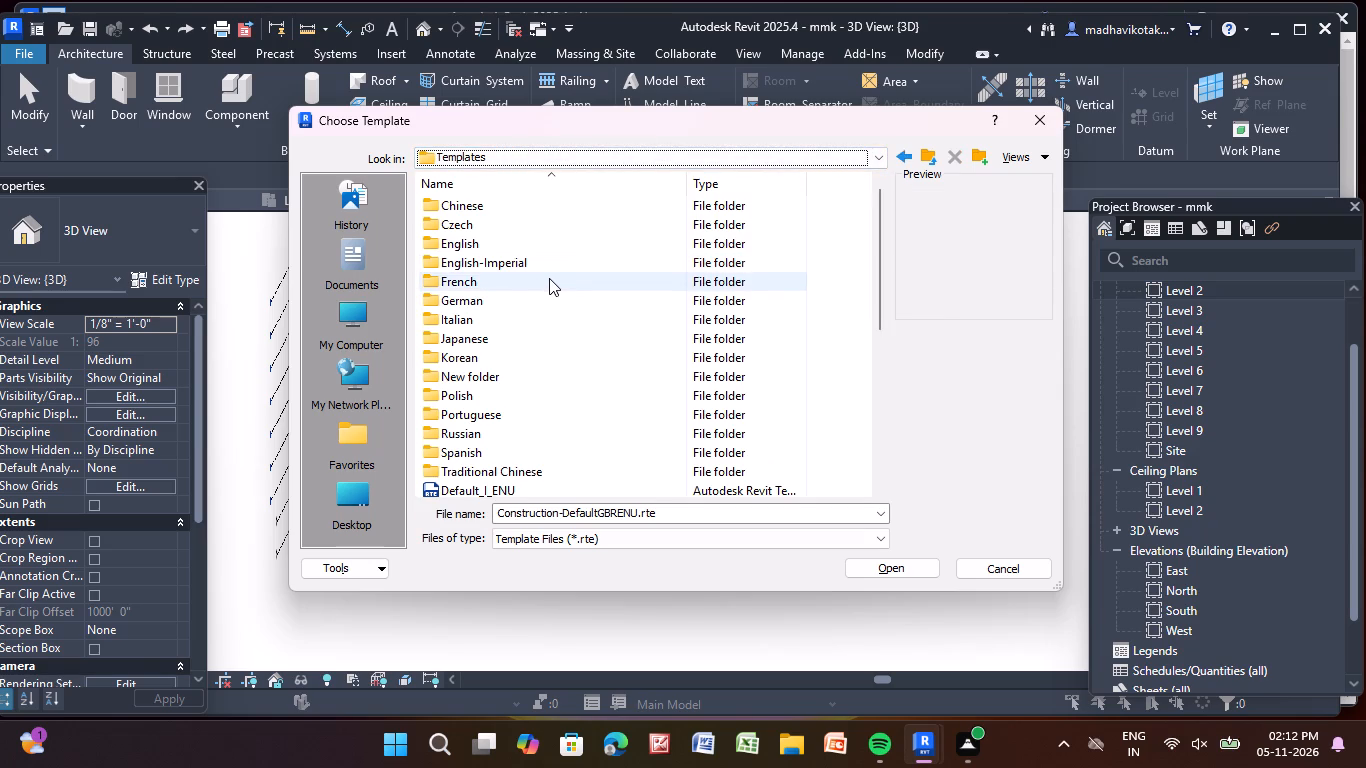
pyautogui.click(550, 268)
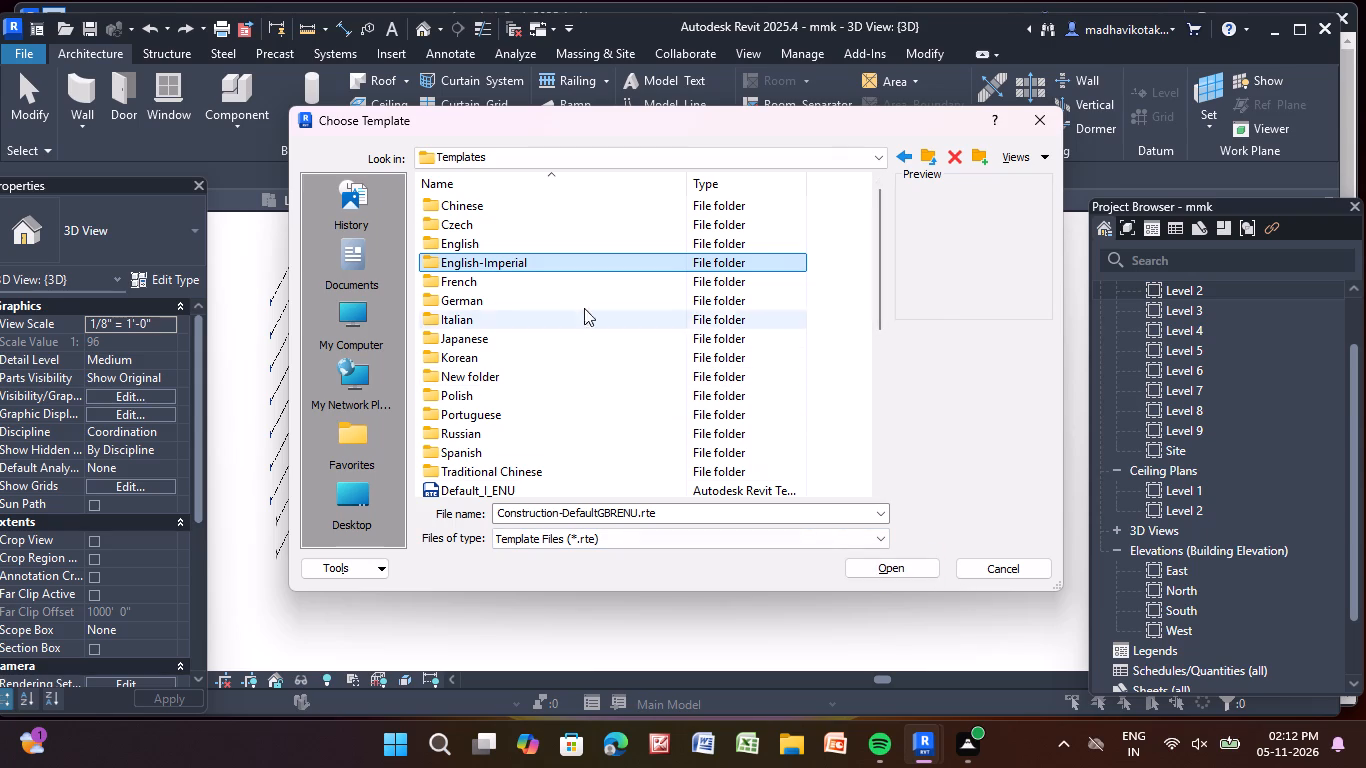
pyautogui.tripleClick(525, 261)
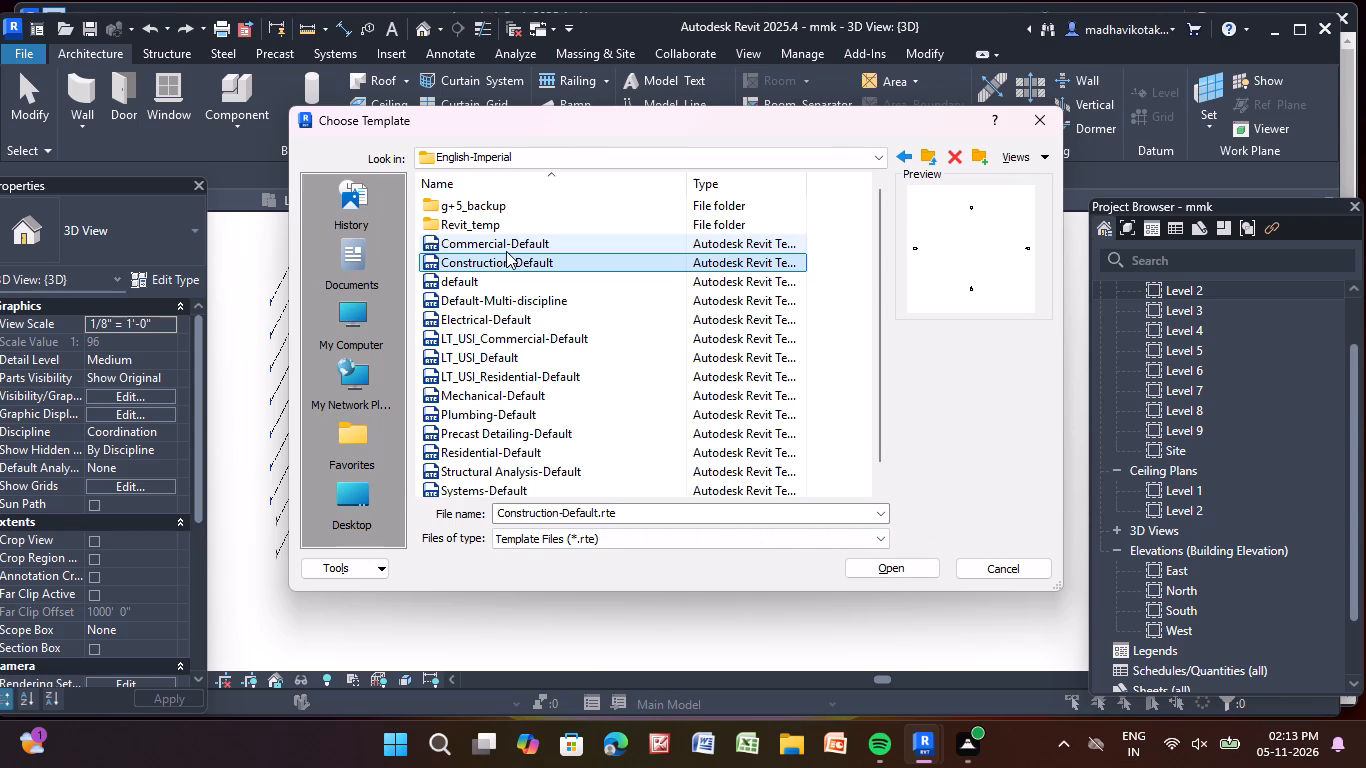
pyautogui.click(492, 280)
pyautogui.doubleClick(492, 280)
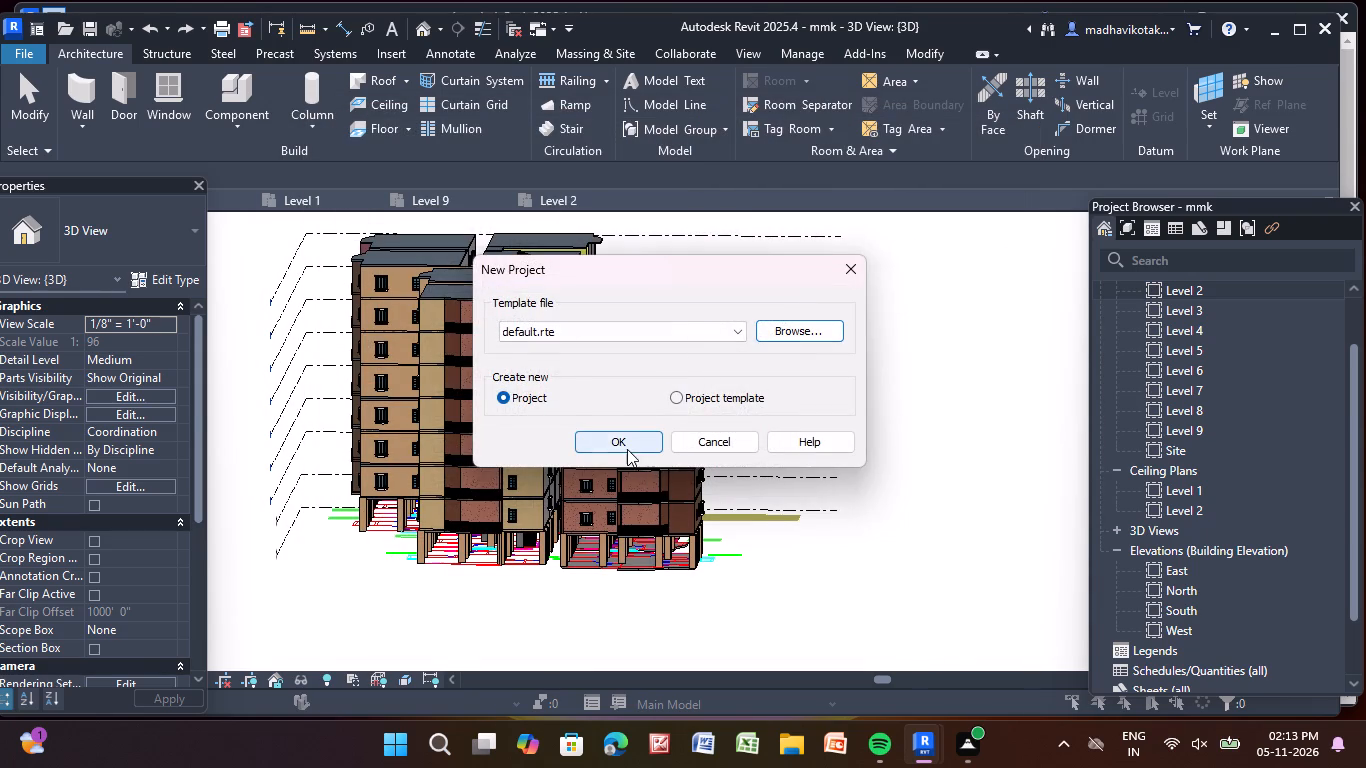
pyautogui.click(627, 449)
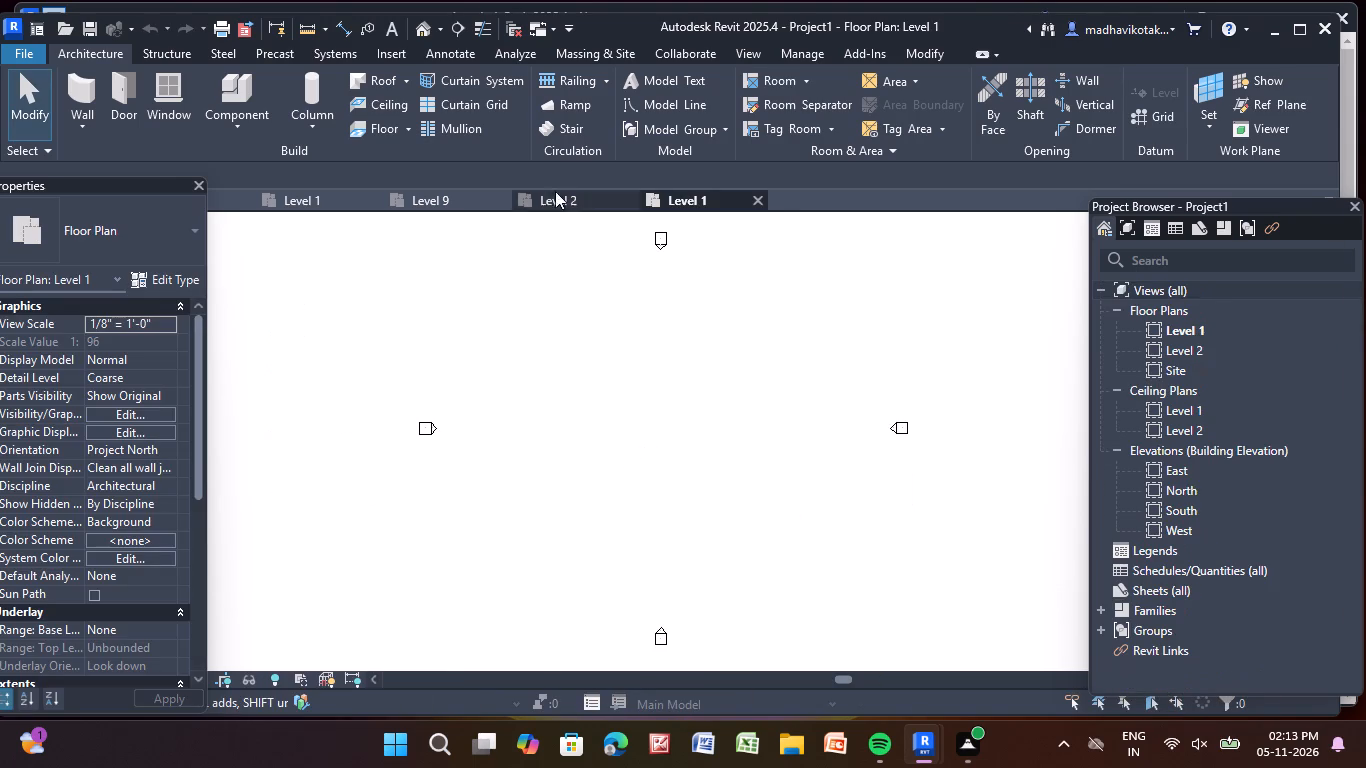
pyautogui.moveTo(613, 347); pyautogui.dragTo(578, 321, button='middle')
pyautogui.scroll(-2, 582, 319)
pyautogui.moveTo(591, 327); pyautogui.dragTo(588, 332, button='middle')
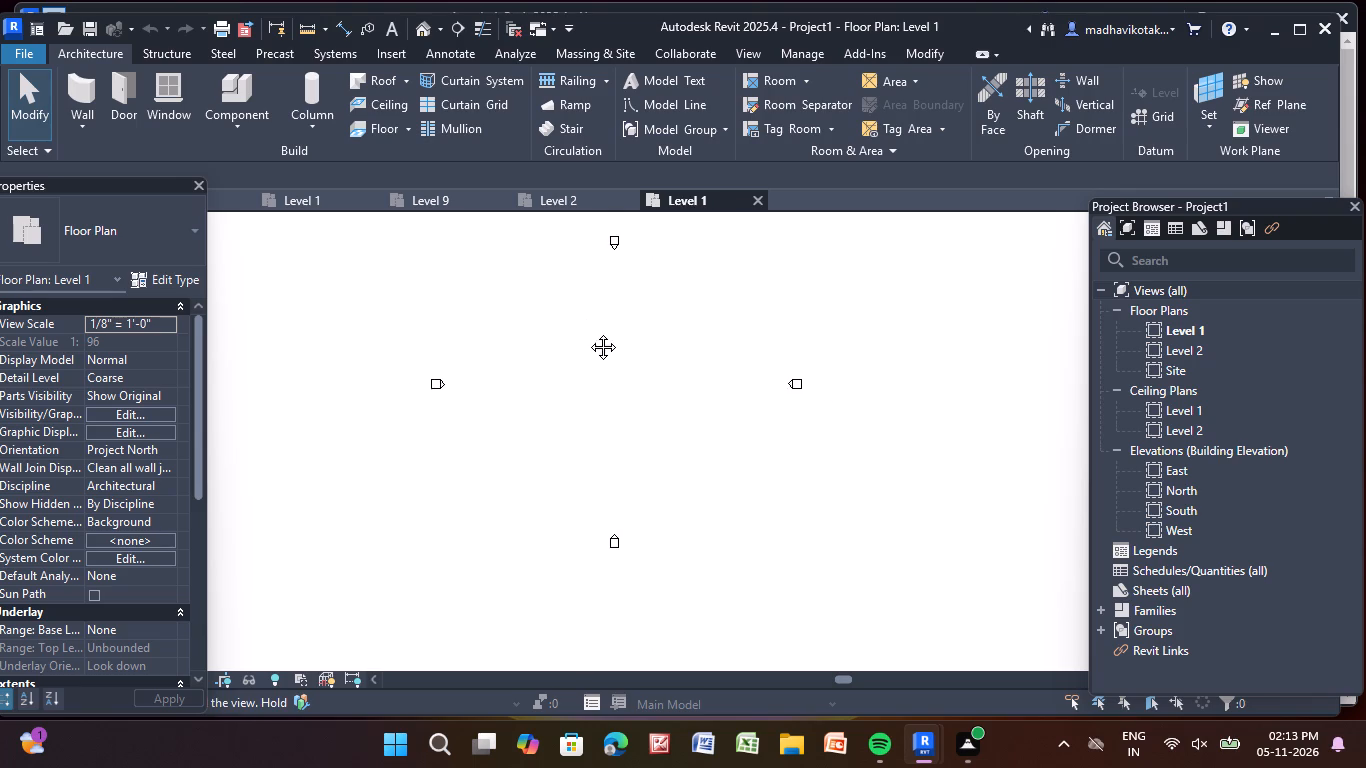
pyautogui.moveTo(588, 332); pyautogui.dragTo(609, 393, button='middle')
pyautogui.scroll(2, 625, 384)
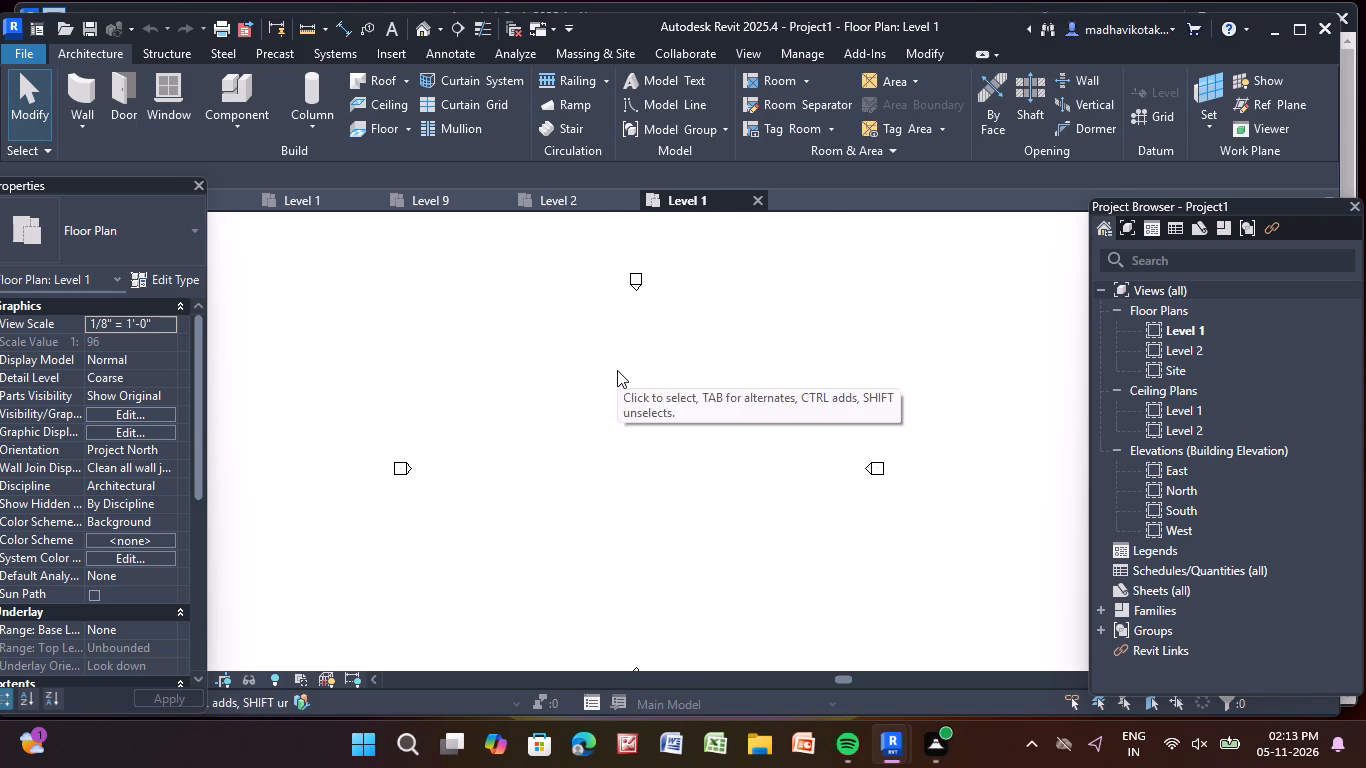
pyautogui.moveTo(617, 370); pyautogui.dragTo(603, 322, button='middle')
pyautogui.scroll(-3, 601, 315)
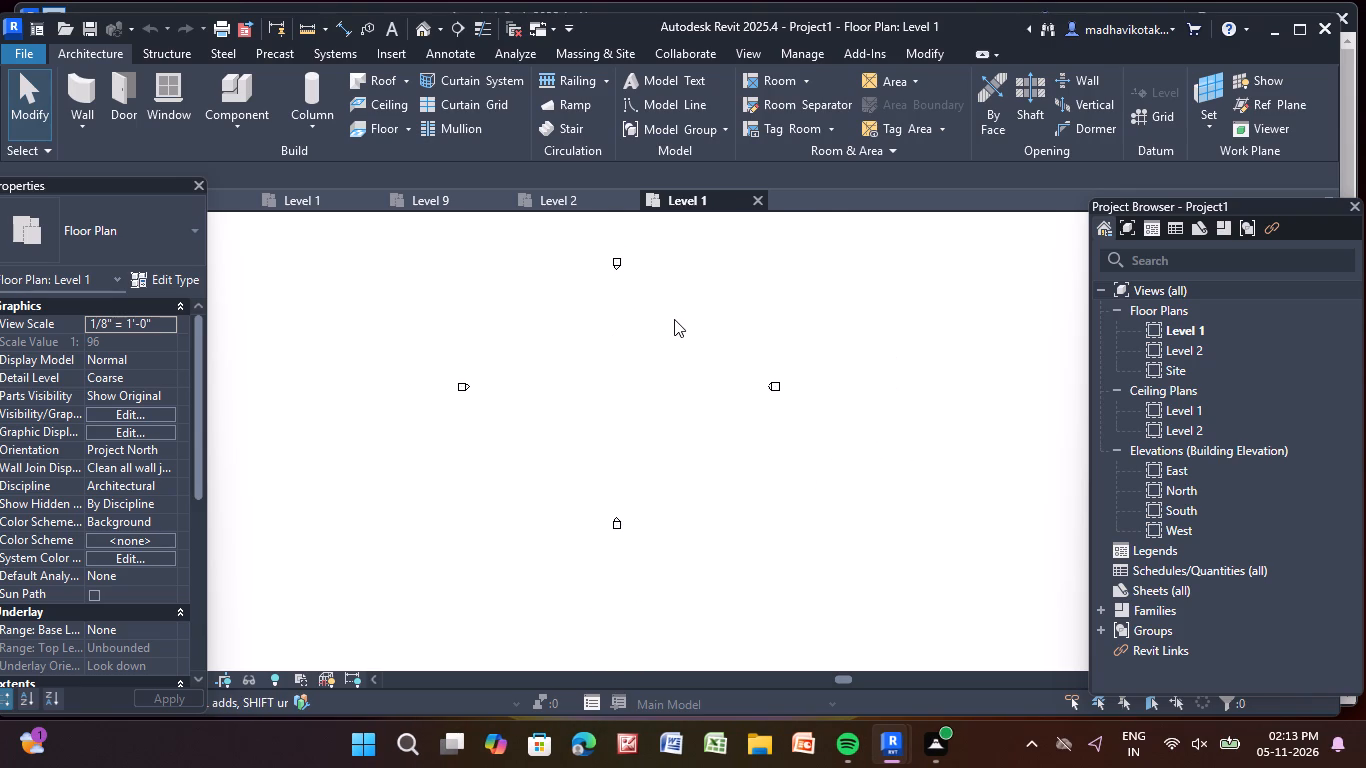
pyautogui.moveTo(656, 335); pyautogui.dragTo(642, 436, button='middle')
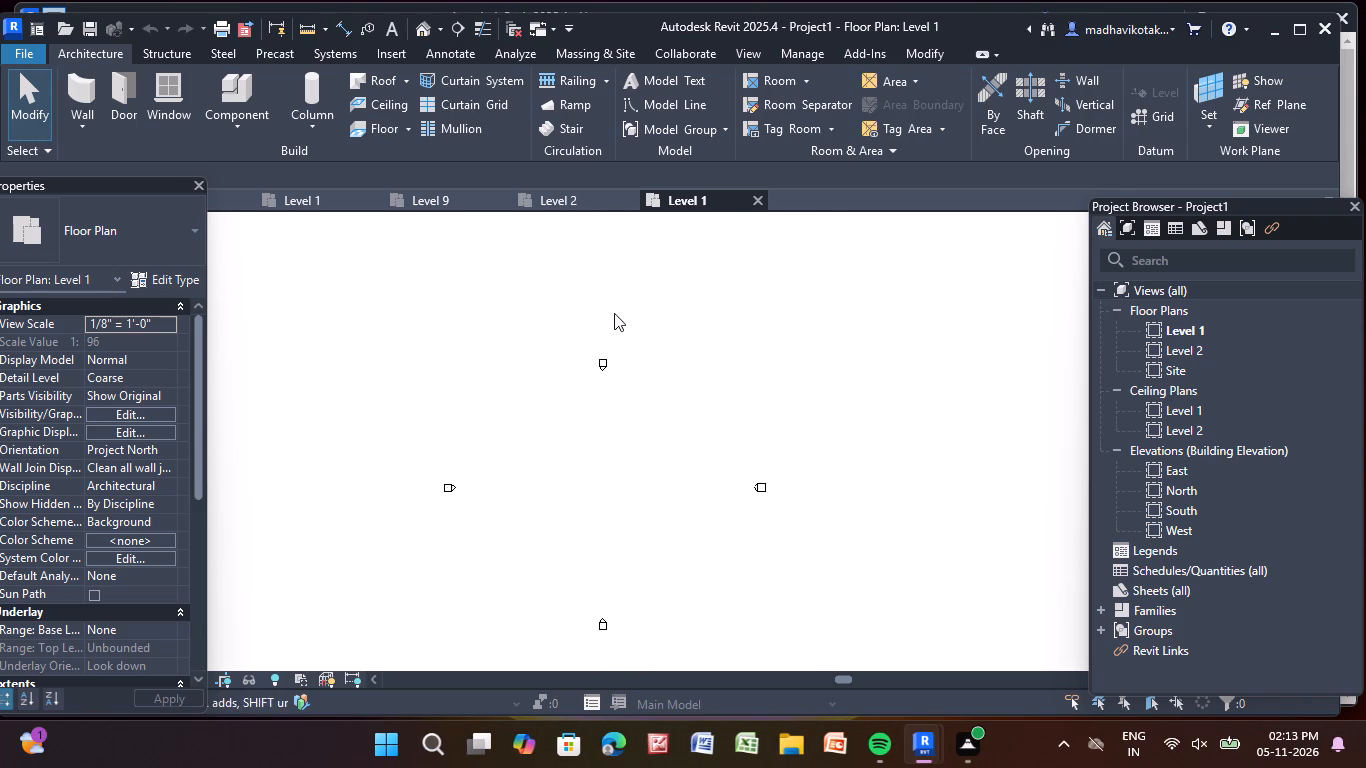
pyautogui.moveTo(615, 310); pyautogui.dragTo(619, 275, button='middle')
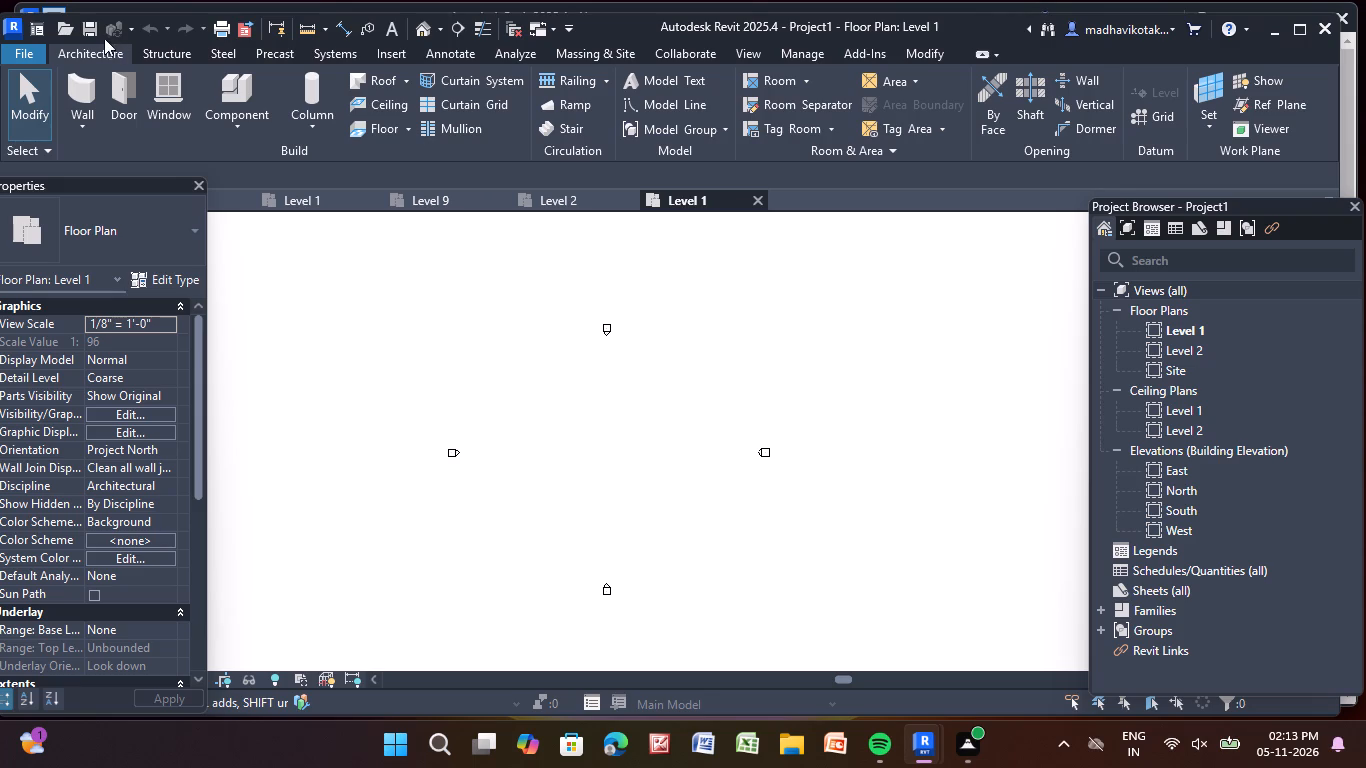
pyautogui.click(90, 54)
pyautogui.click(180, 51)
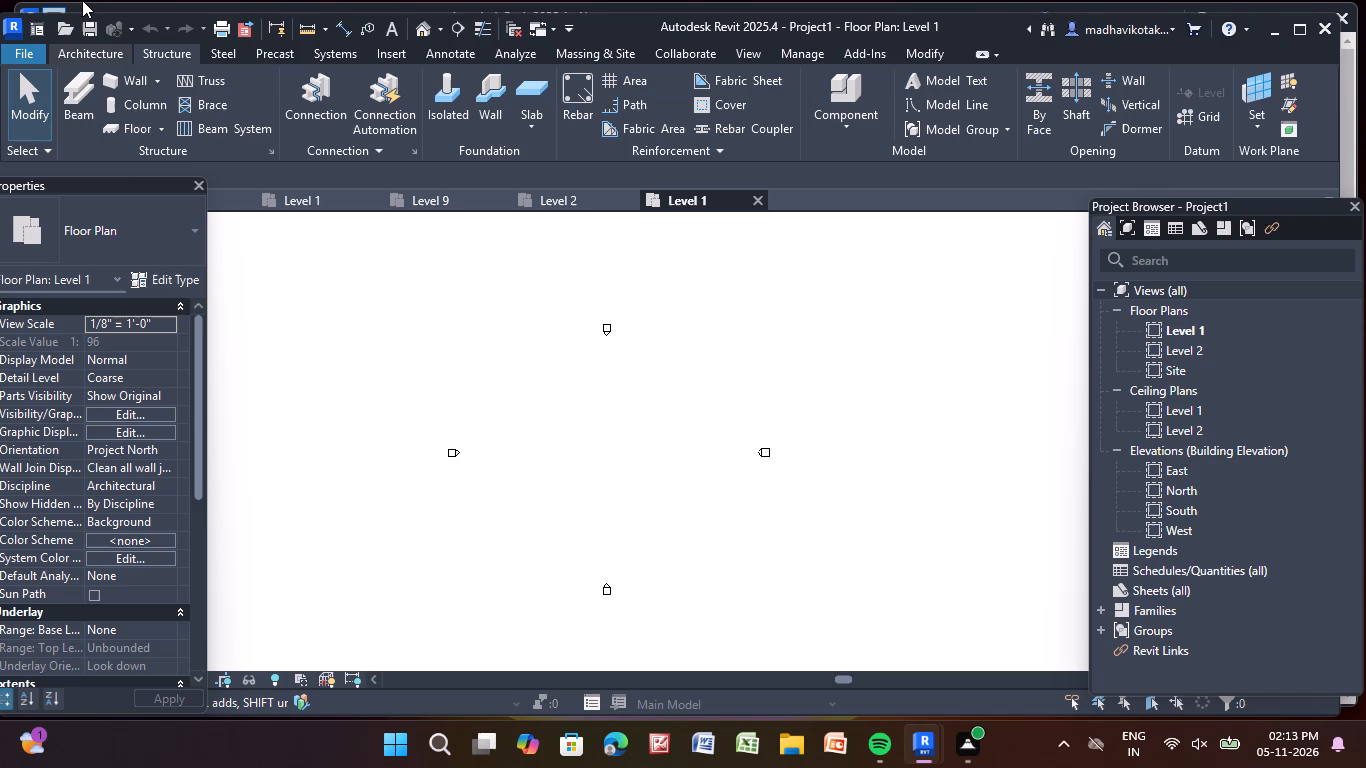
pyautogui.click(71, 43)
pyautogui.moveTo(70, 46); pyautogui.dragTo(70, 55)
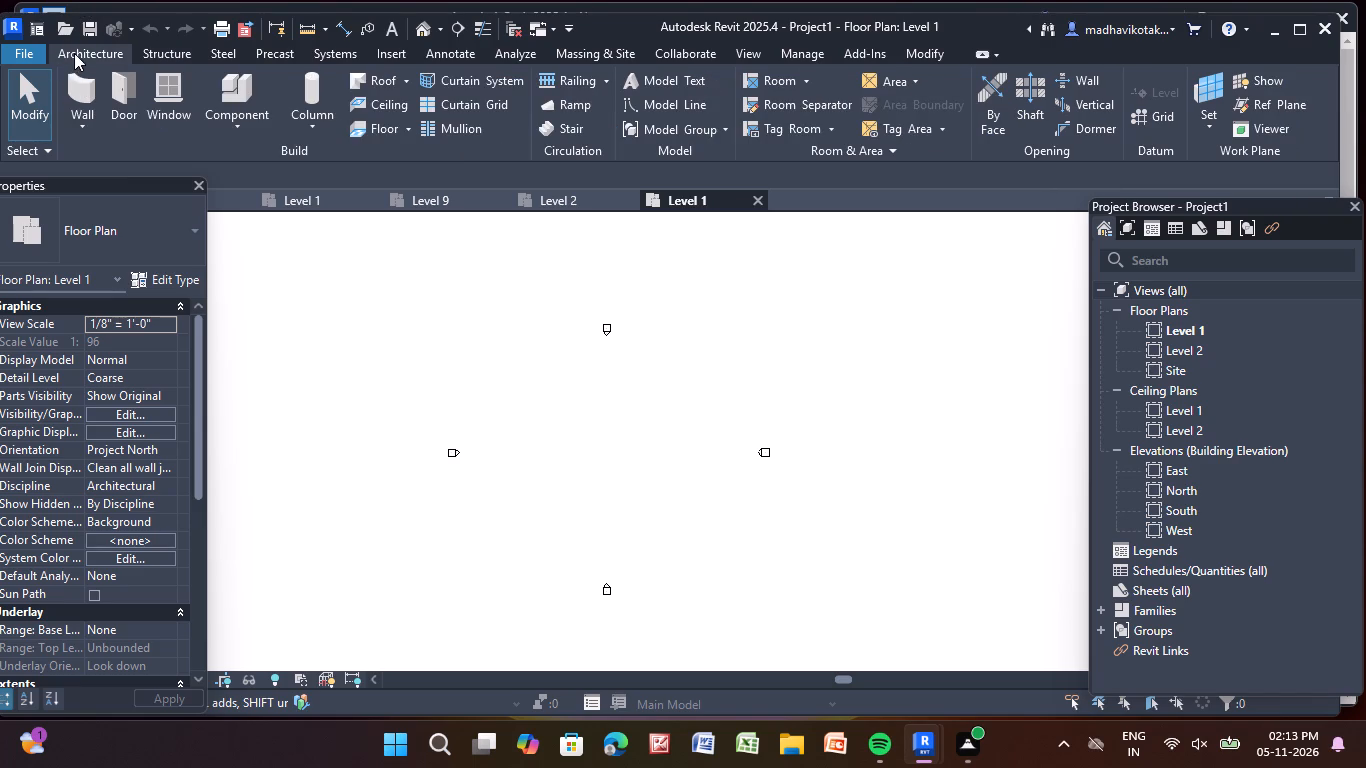
# Start Link CAD and look through the DWG files in the Documents folder for a drawing to link.
pyautogui.click(377, 50)
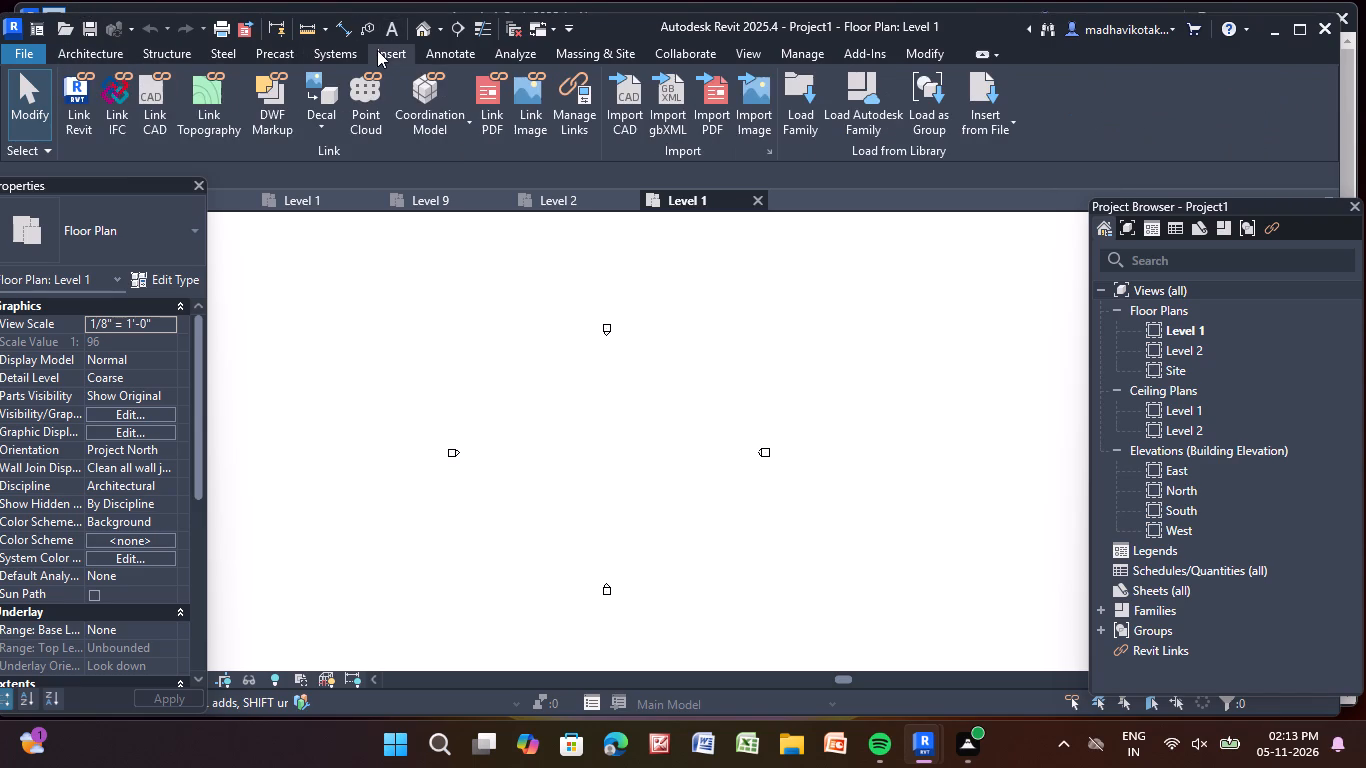
pyautogui.click(156, 79)
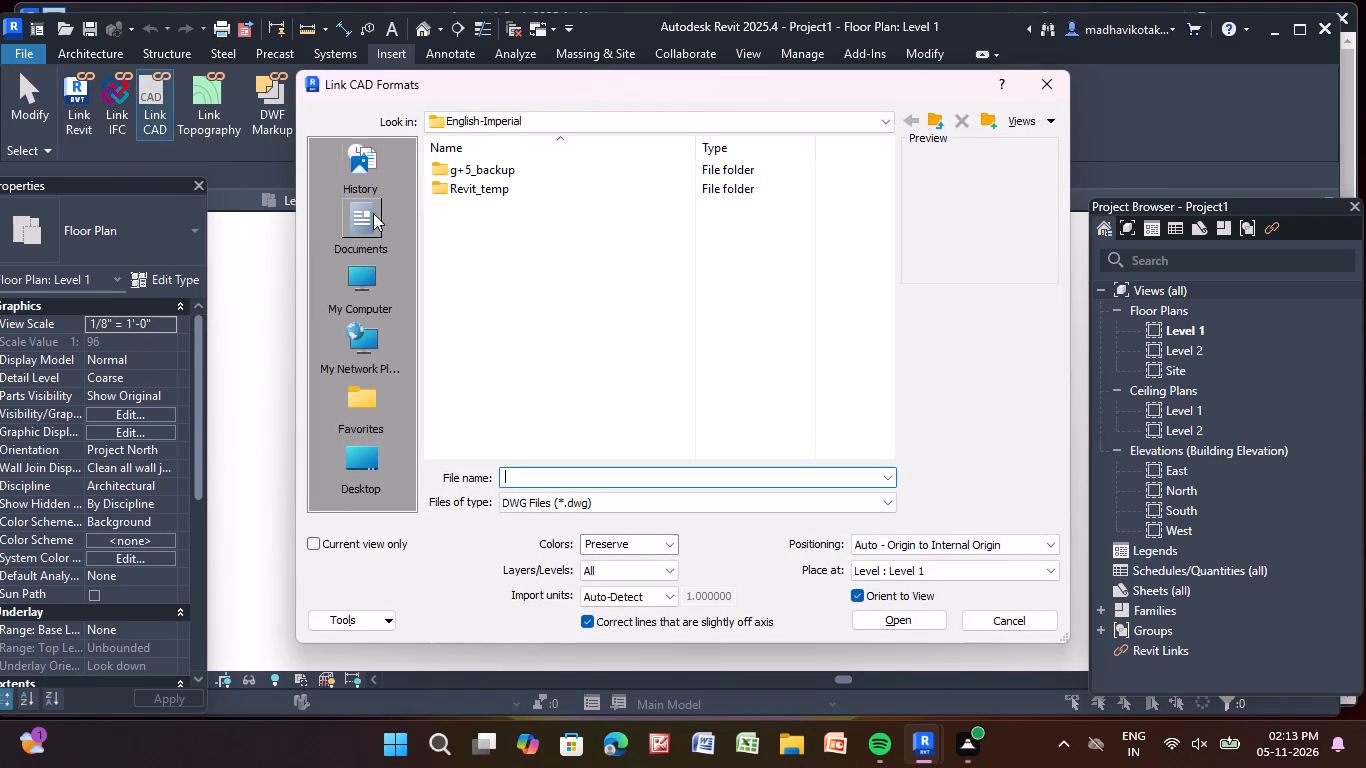
pyautogui.click(365, 214)
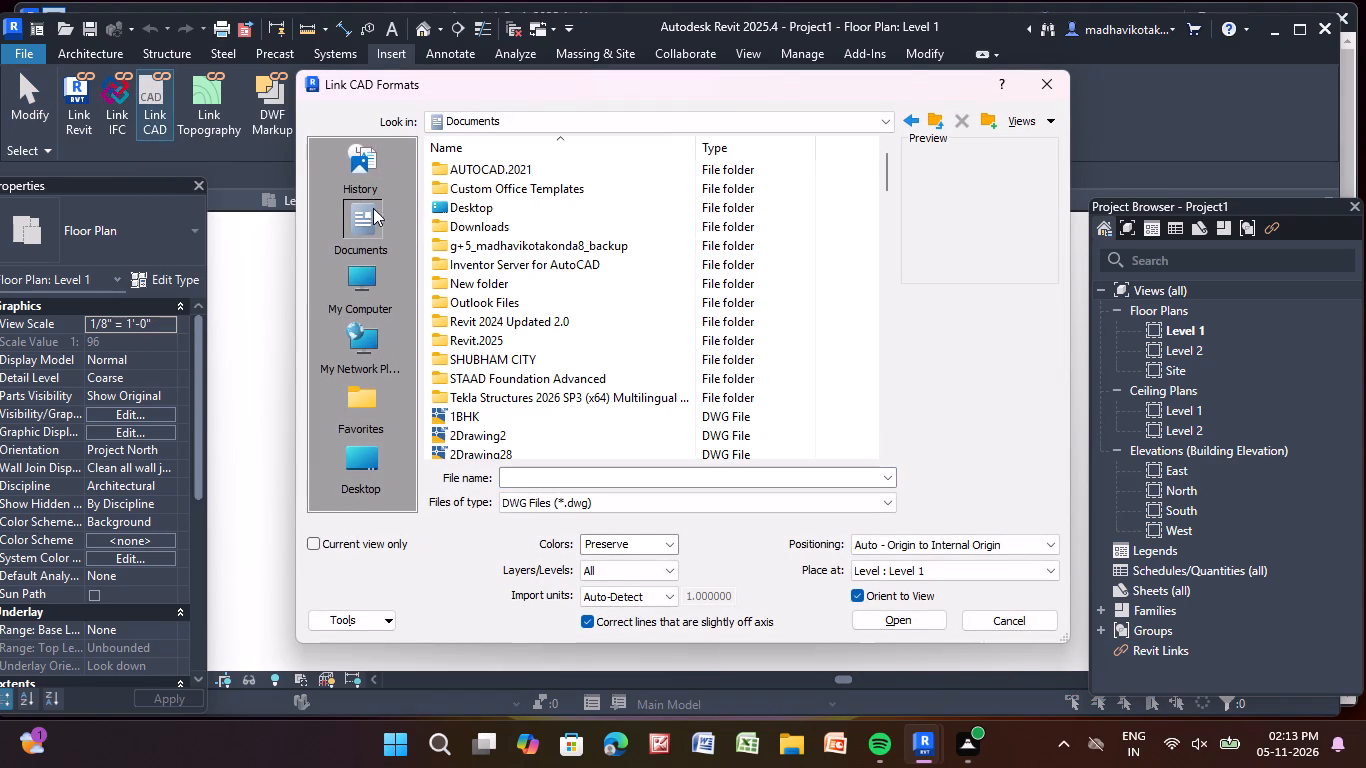
pyautogui.scroll(1, 563, 207)
pyautogui.scroll(-5, 558, 229)
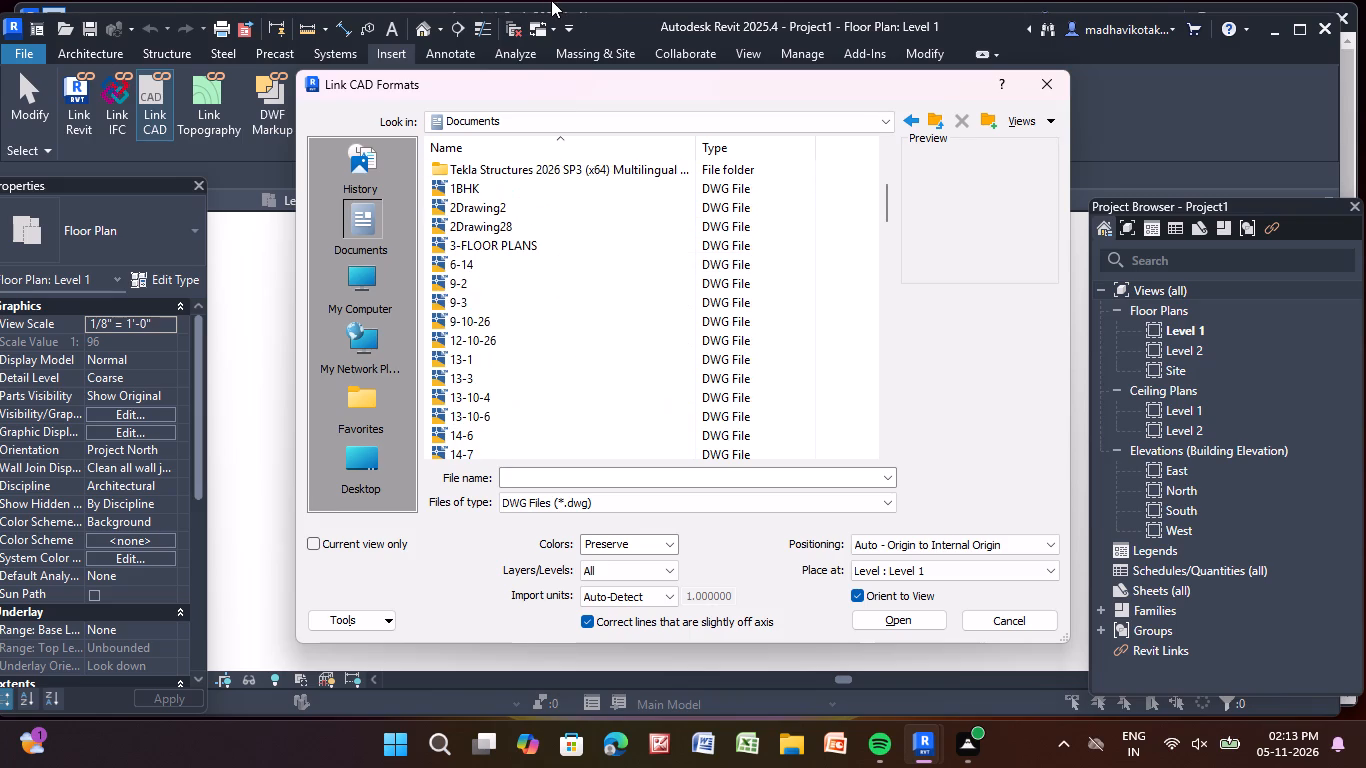
pyautogui.scroll(-5, 547, 5)
pyautogui.scroll(-15, 535, 296)
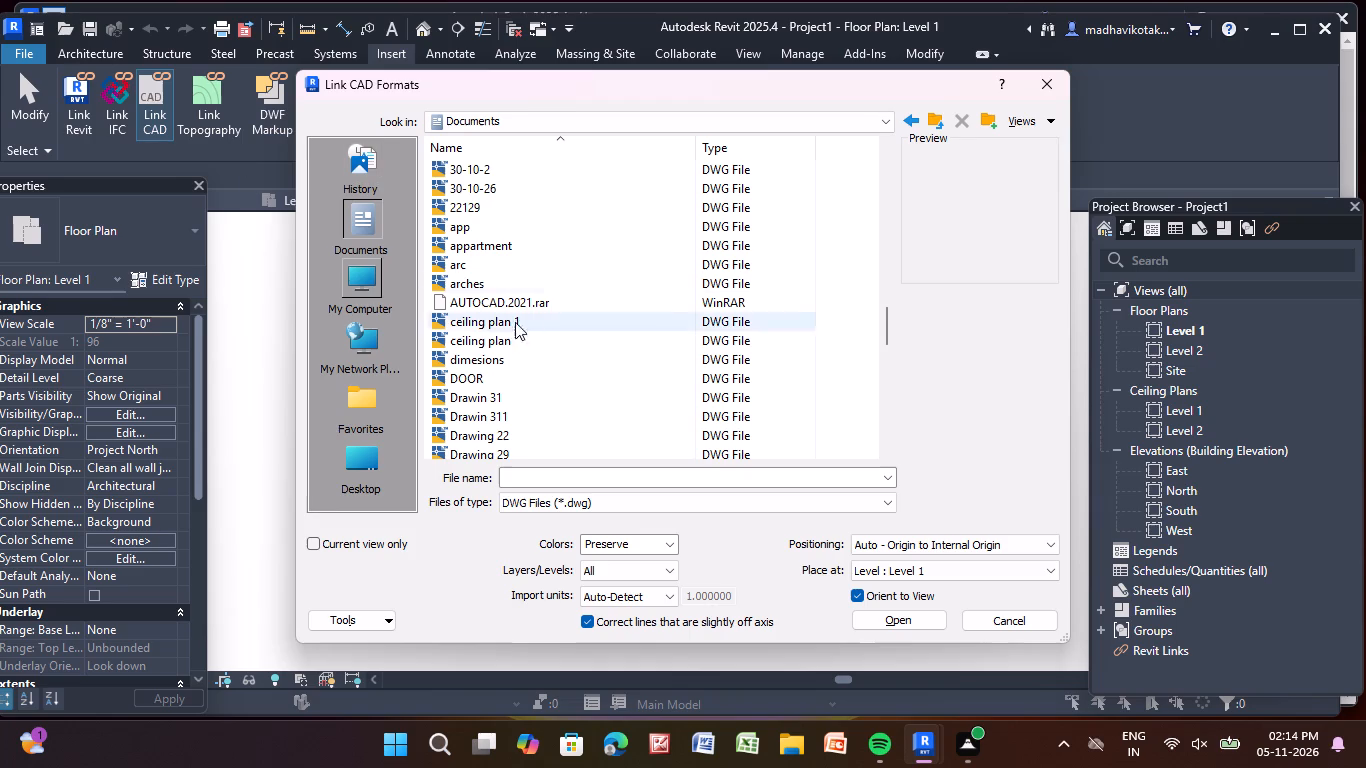
pyautogui.scroll(-10, 538, 338)
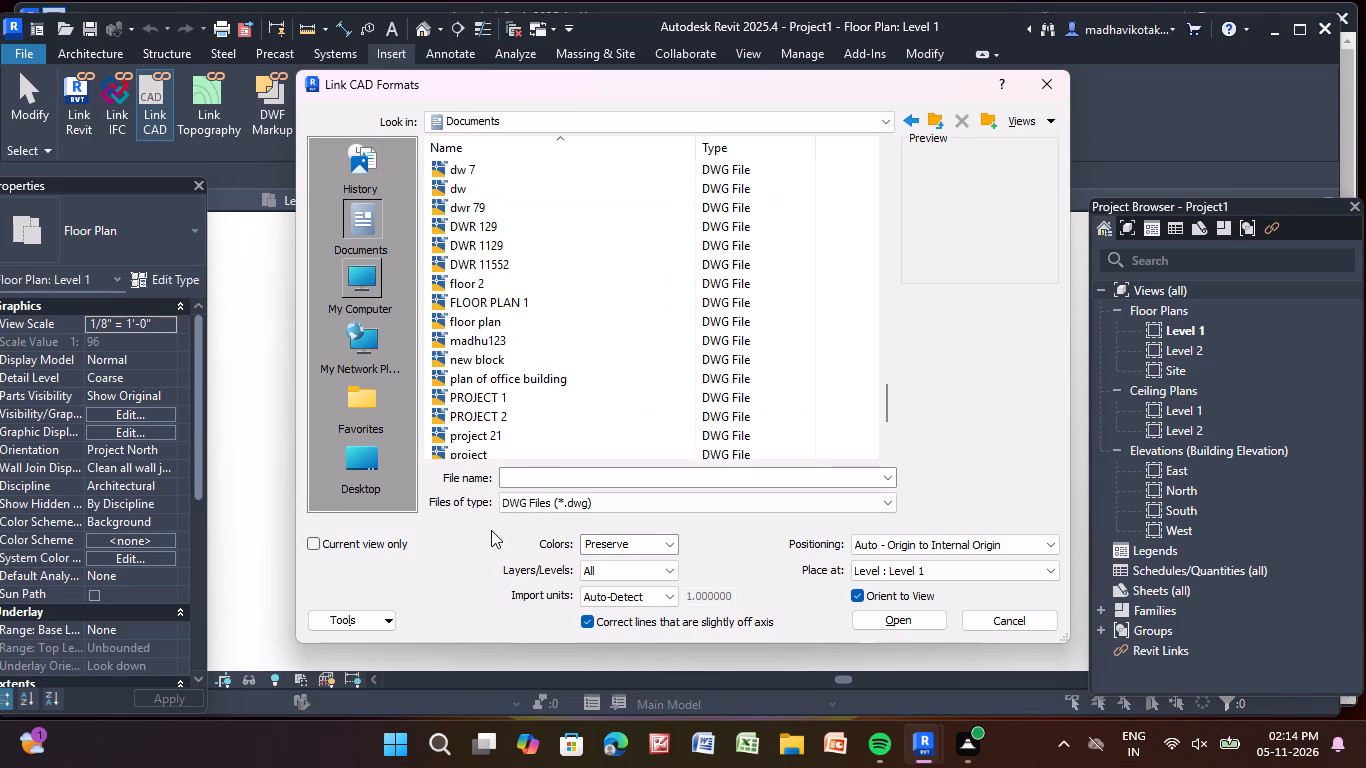
pyautogui.scroll(-1, 536, 120)
pyautogui.scroll(-2, 482, 306)
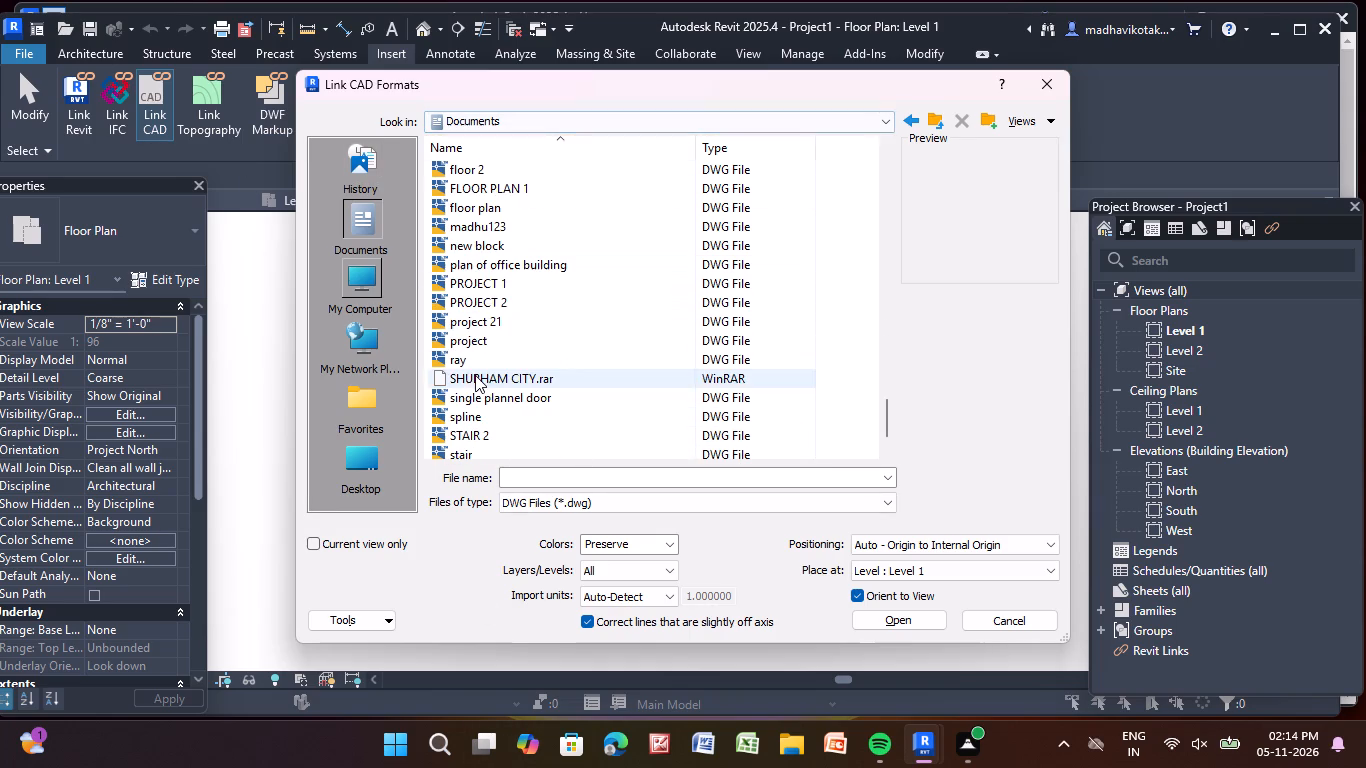
pyautogui.scroll(-3, 656, 25)
pyautogui.scroll(-3, 599, 226)
pyautogui.scroll(-5, 548, 310)
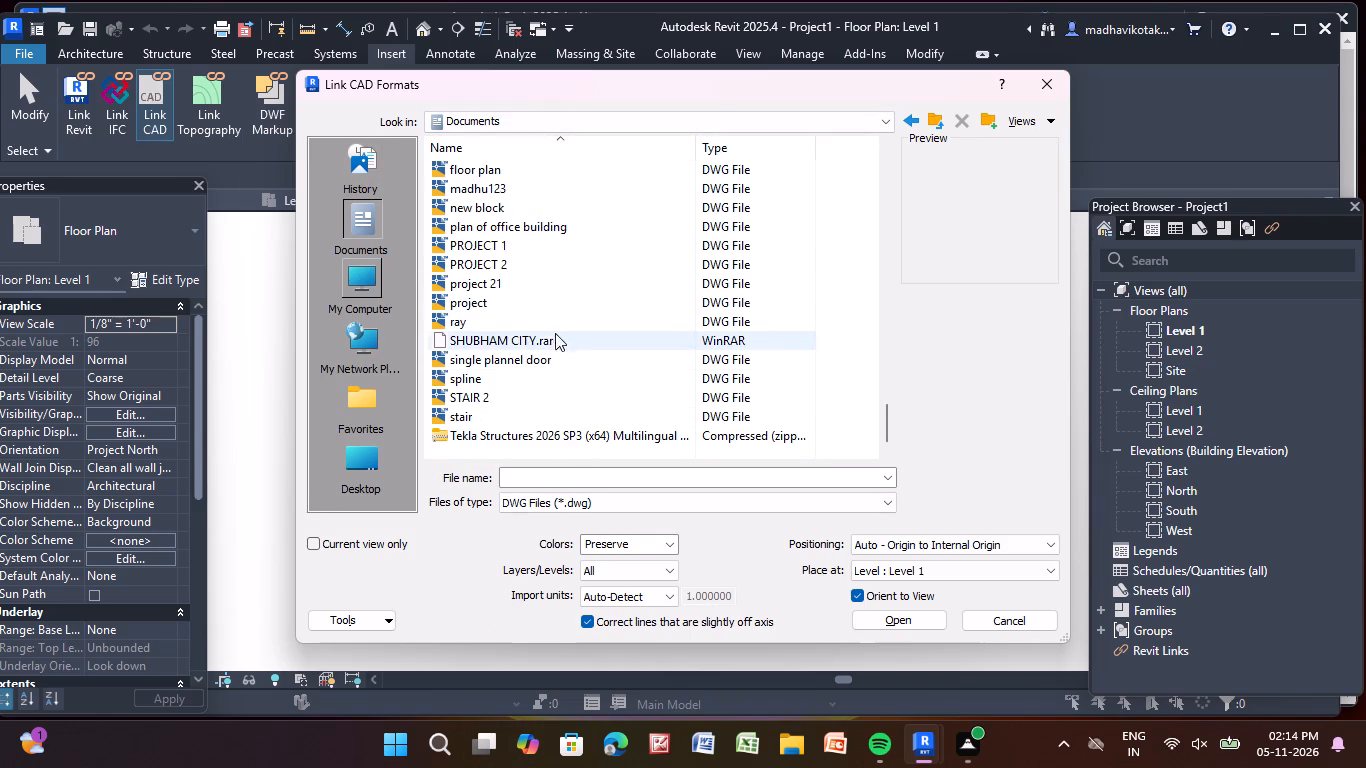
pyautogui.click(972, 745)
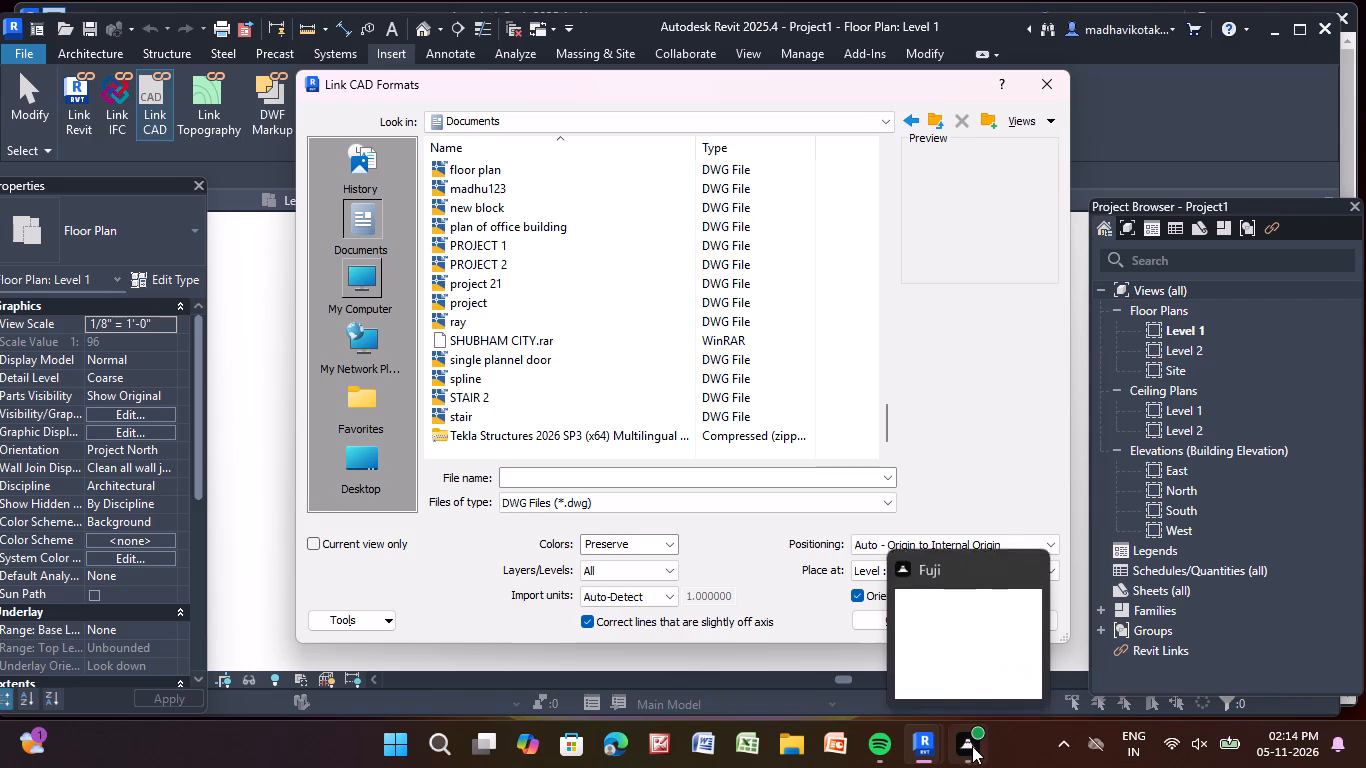
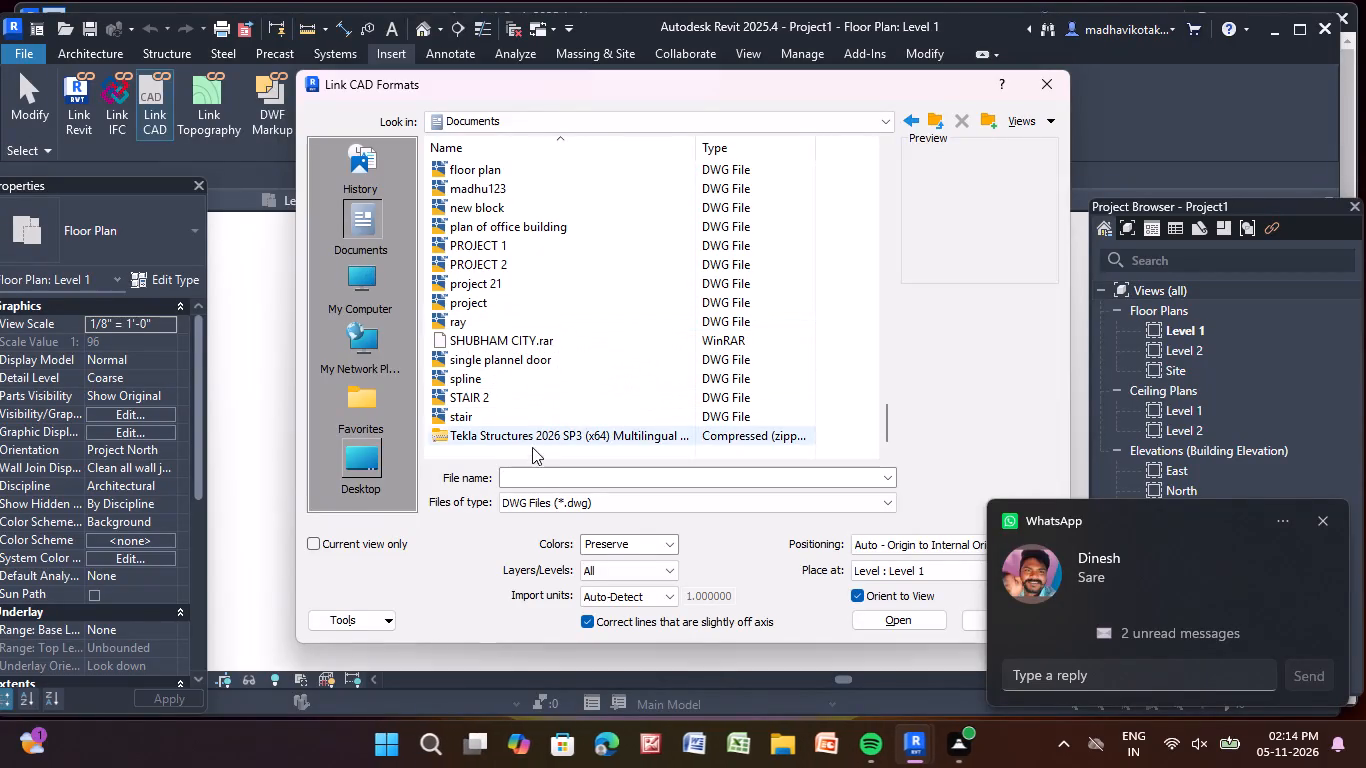
# Preview the floor plan, project, DWR and office building drawings in the Documents folder to find a suitable one.
pyautogui.click(498, 172)
pyautogui.scroll(1, 476, 211)
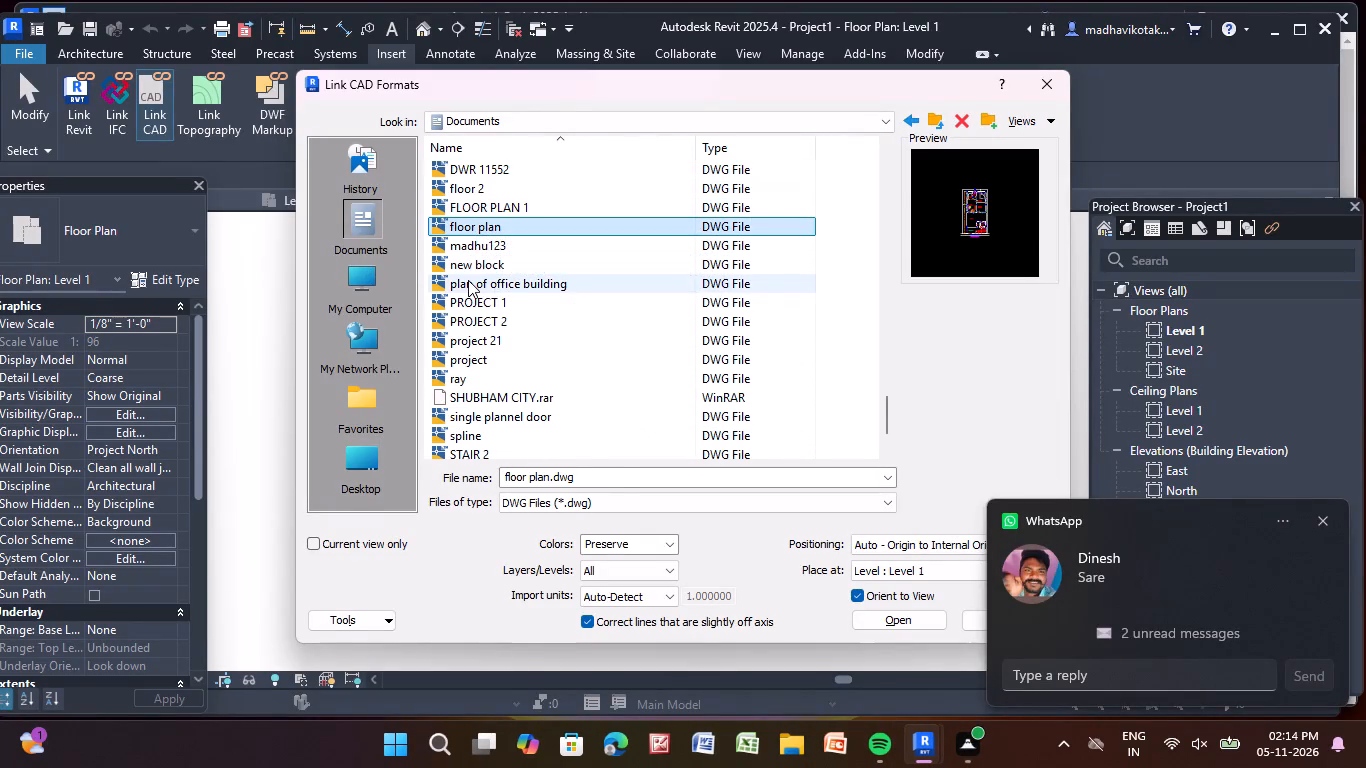
pyautogui.click(468, 280)
pyautogui.click(462, 301)
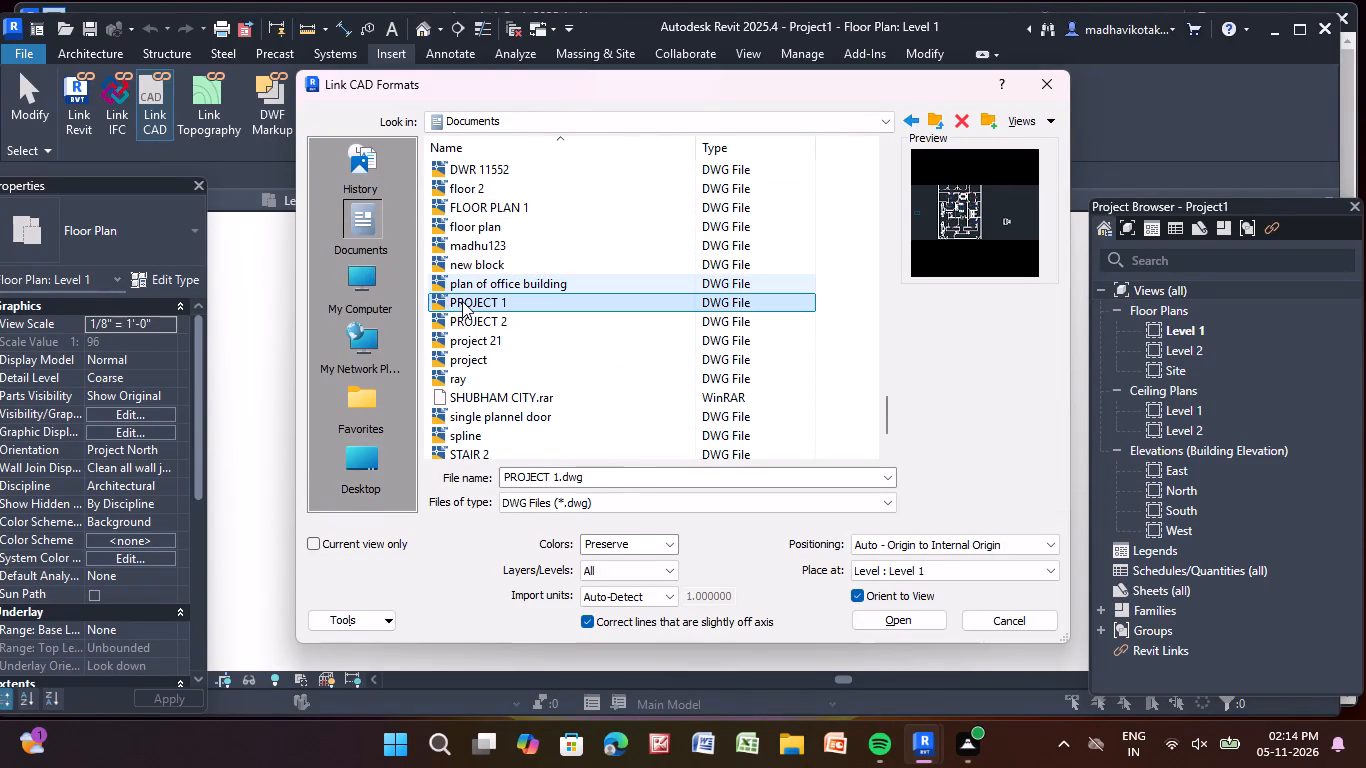
pyautogui.click(498, 344)
pyautogui.scroll(1, 529, 287)
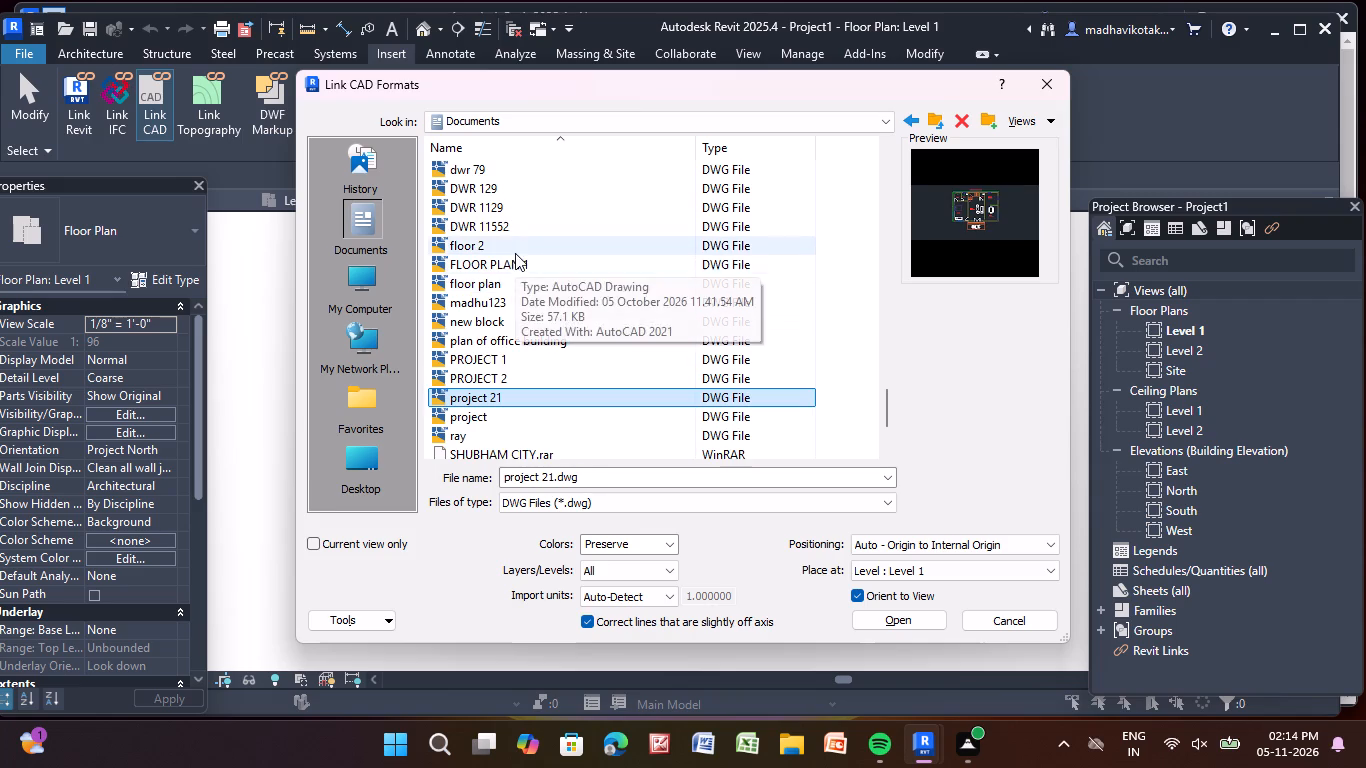
pyautogui.click(487, 240)
pyautogui.click(506, 230)
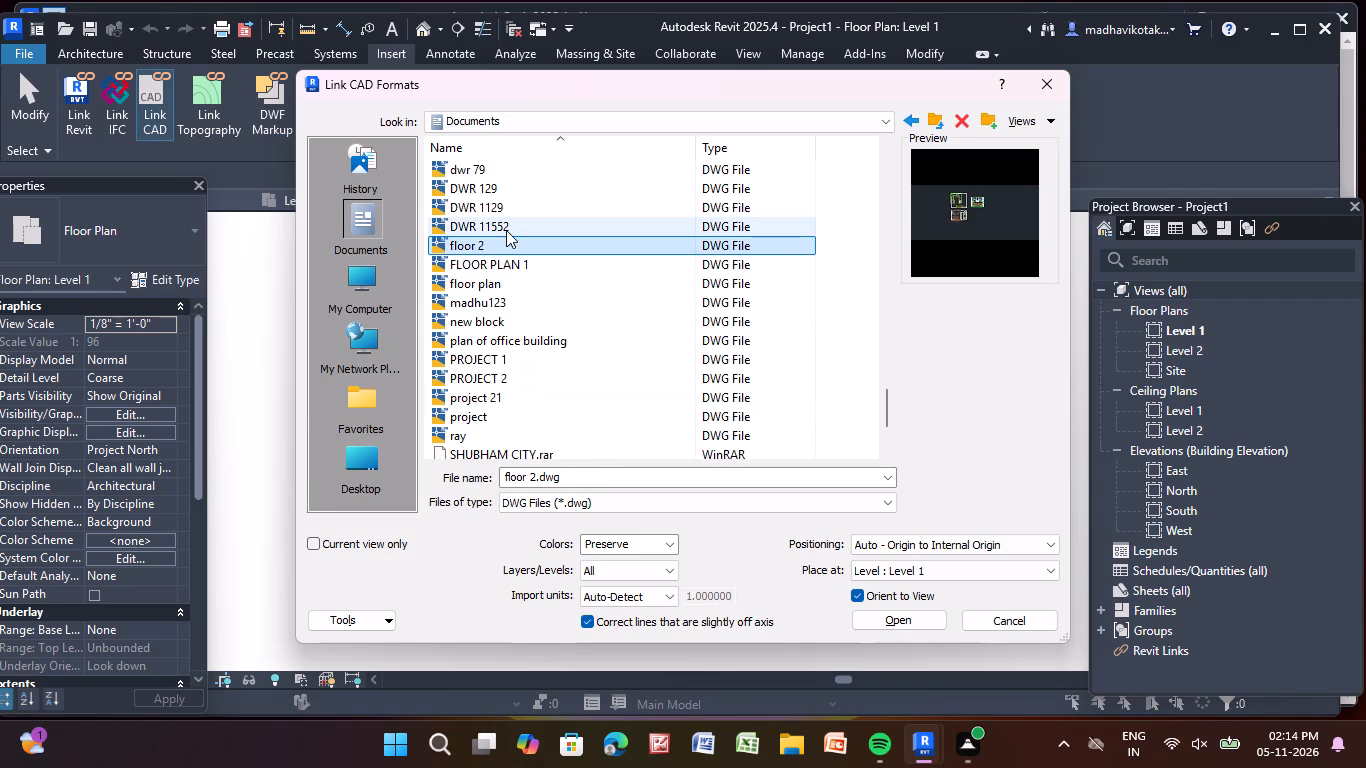
pyautogui.click(529, 196)
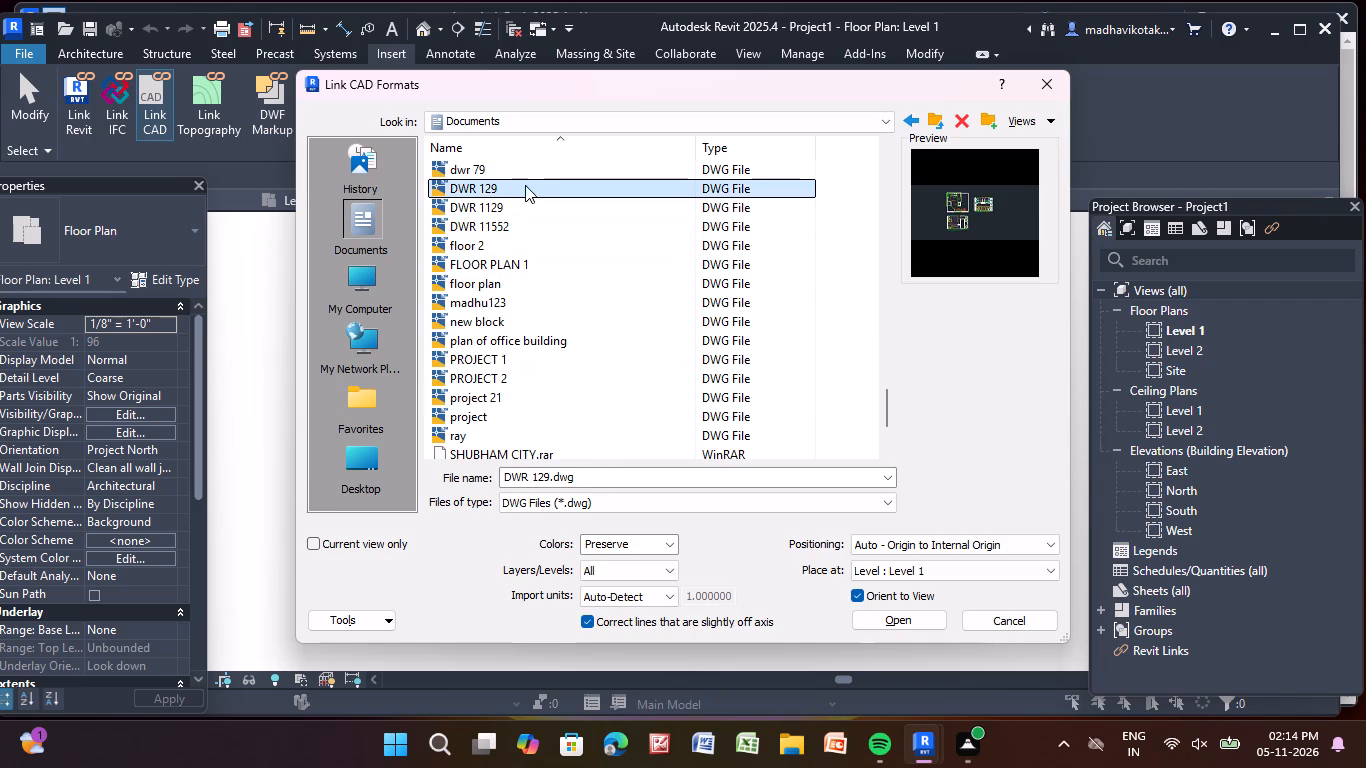
pyautogui.click(509, 283)
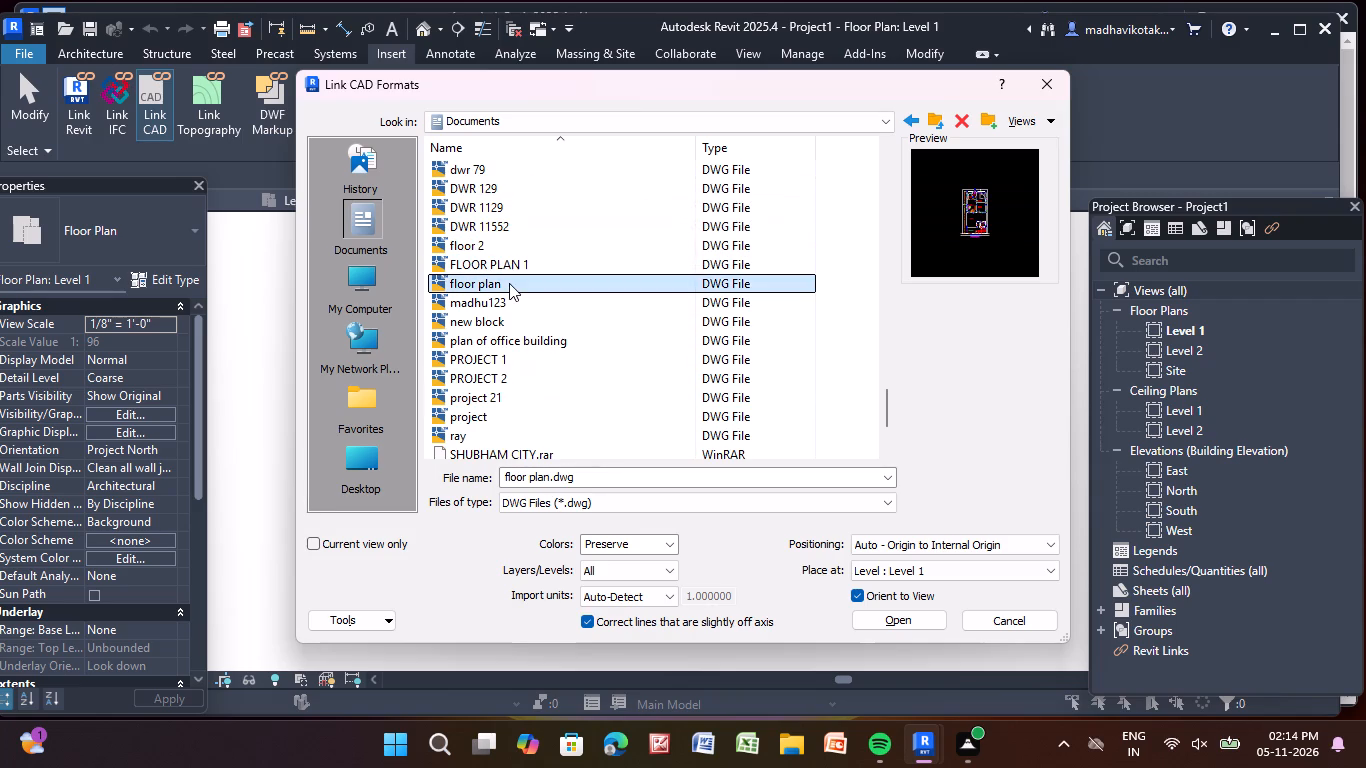
pyautogui.click(511, 252)
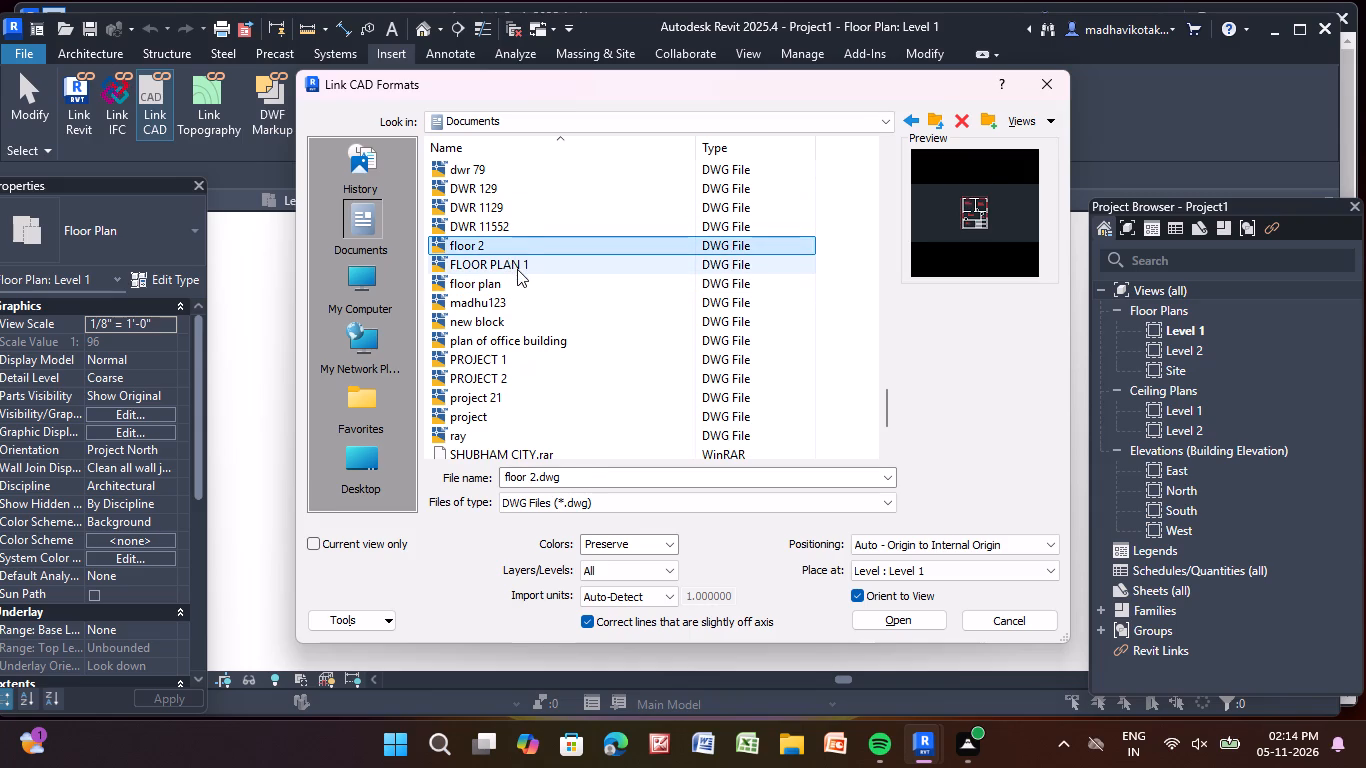
pyautogui.click(517, 269)
pyautogui.click(515, 343)
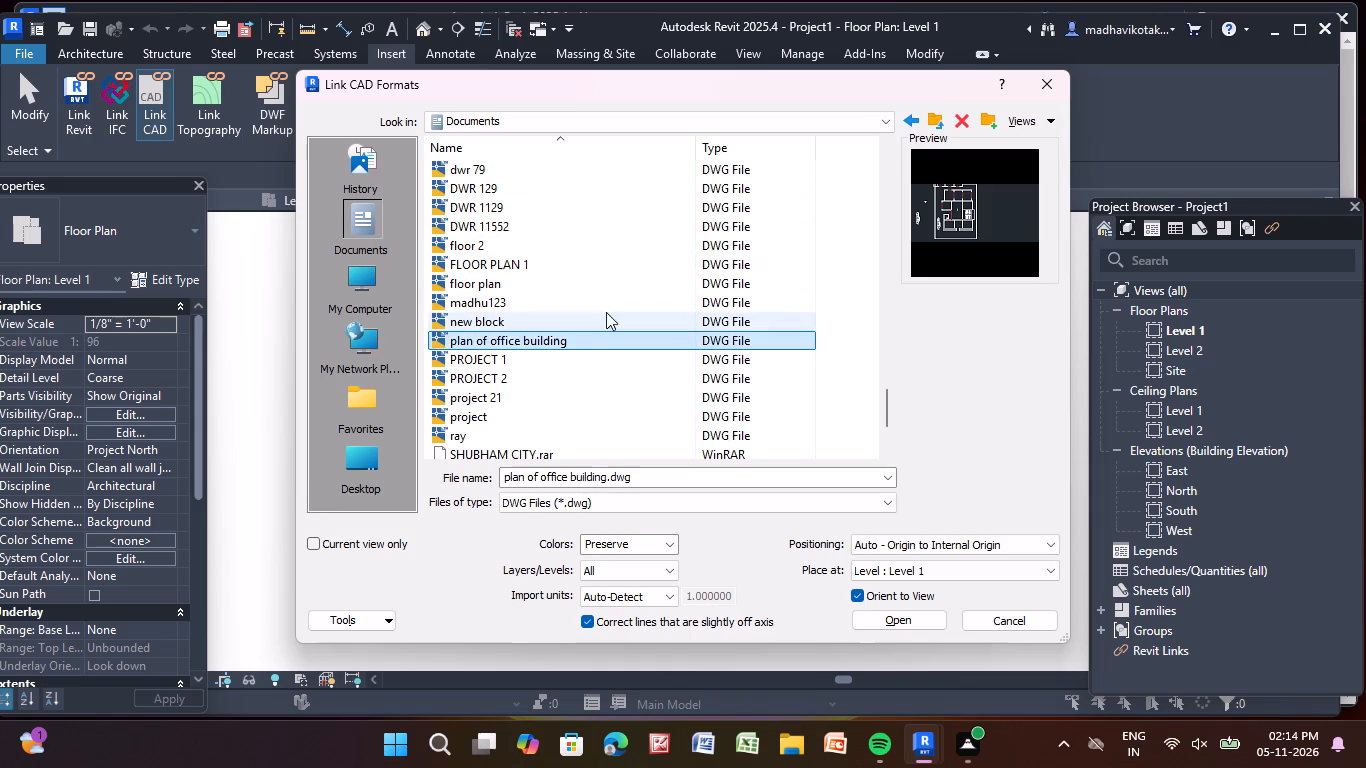
# Preview the numbered Drawing files, from Drawing1 through Drawing5 9, as candidates to link.
pyautogui.scroll(4, 500, 284)
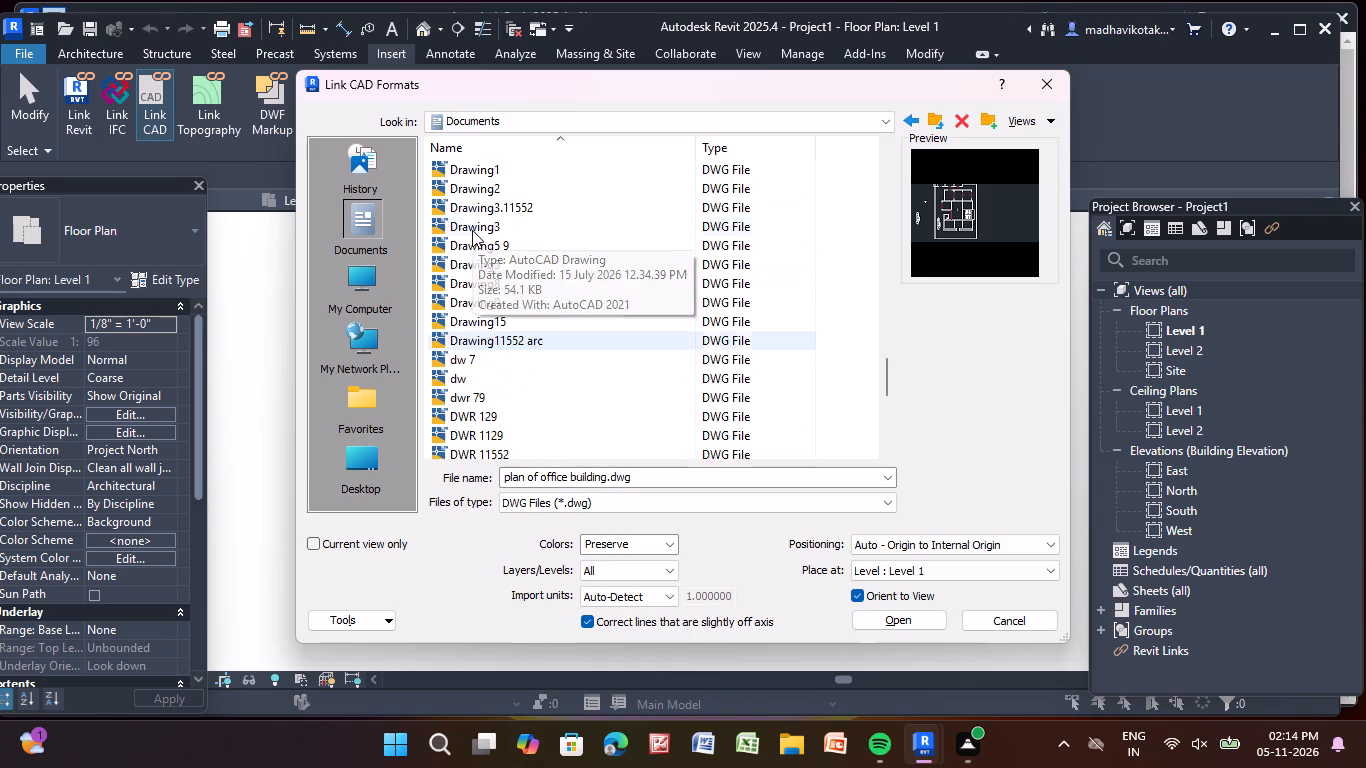
pyautogui.click(480, 188)
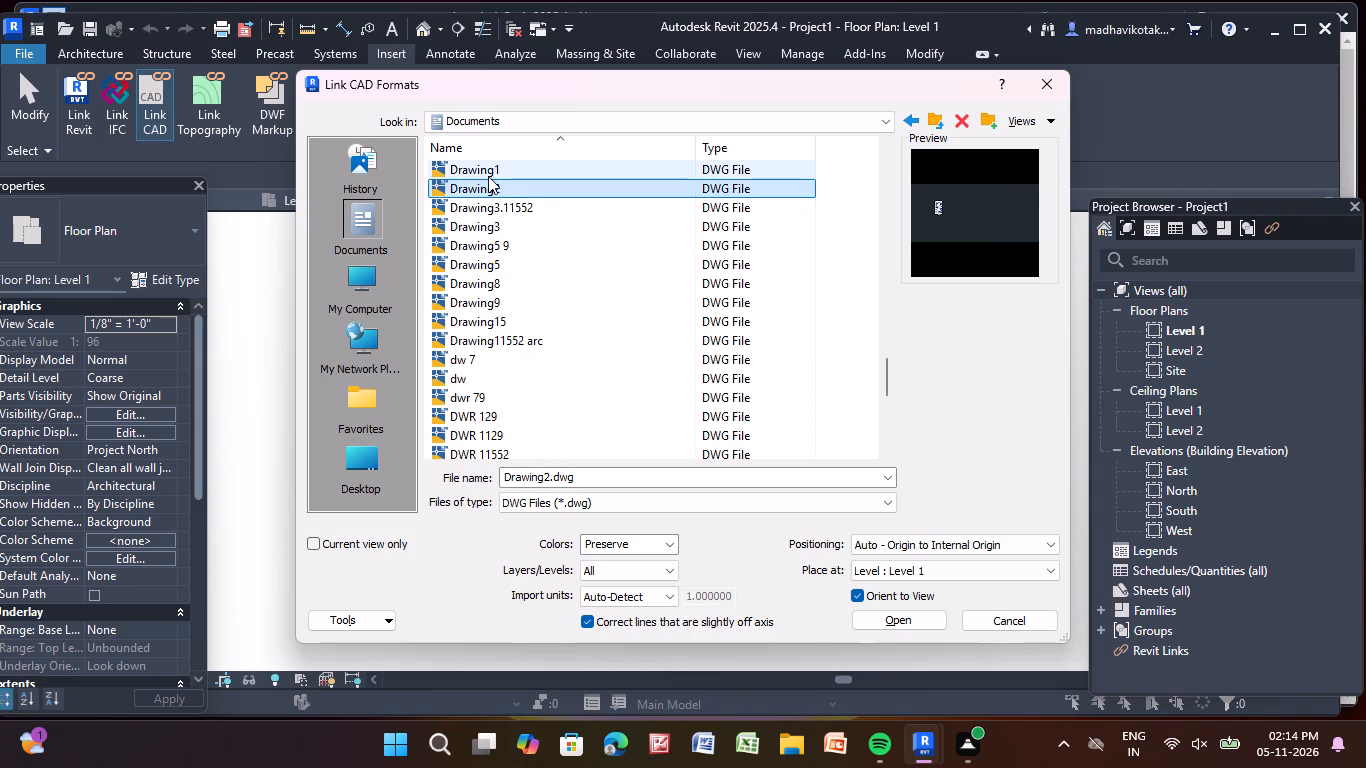
pyautogui.click(488, 176)
pyautogui.scroll(4, 984, 244)
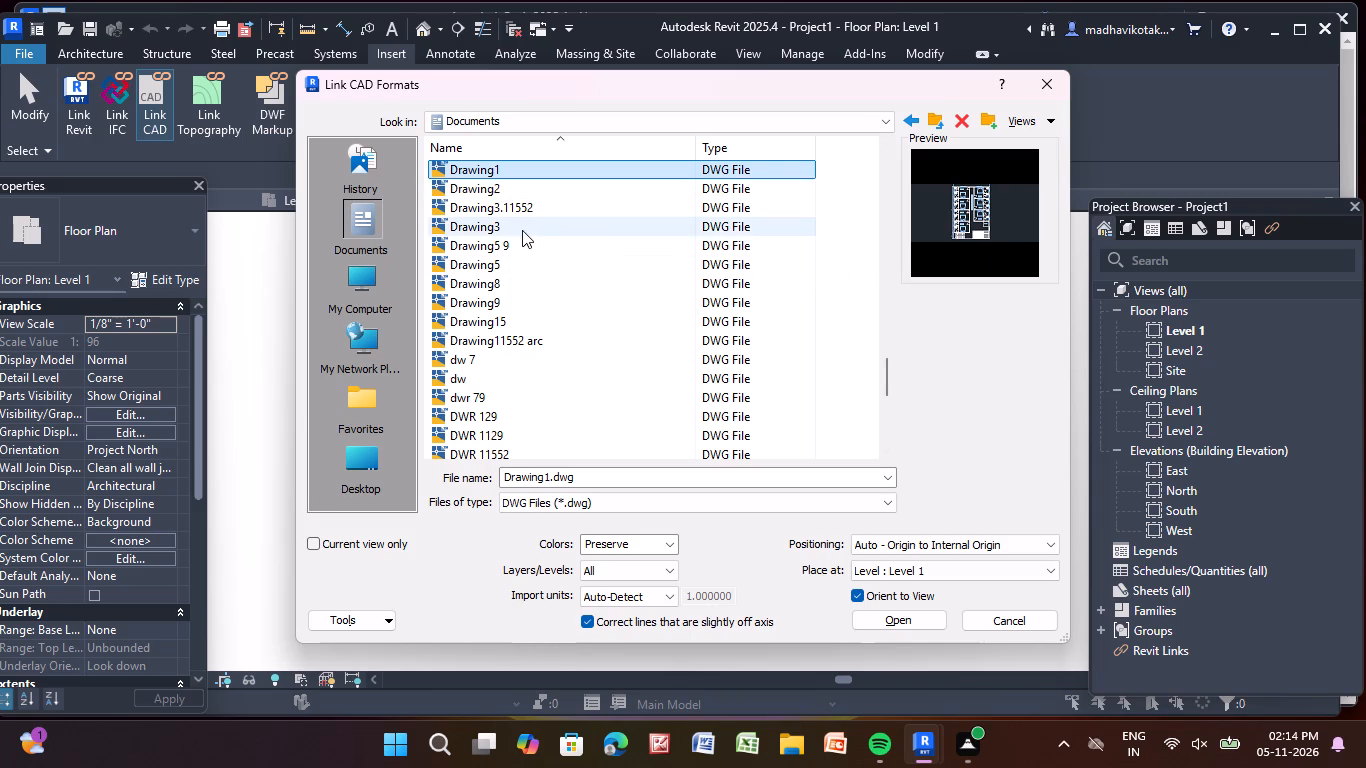
pyautogui.click(499, 210)
pyautogui.click(479, 221)
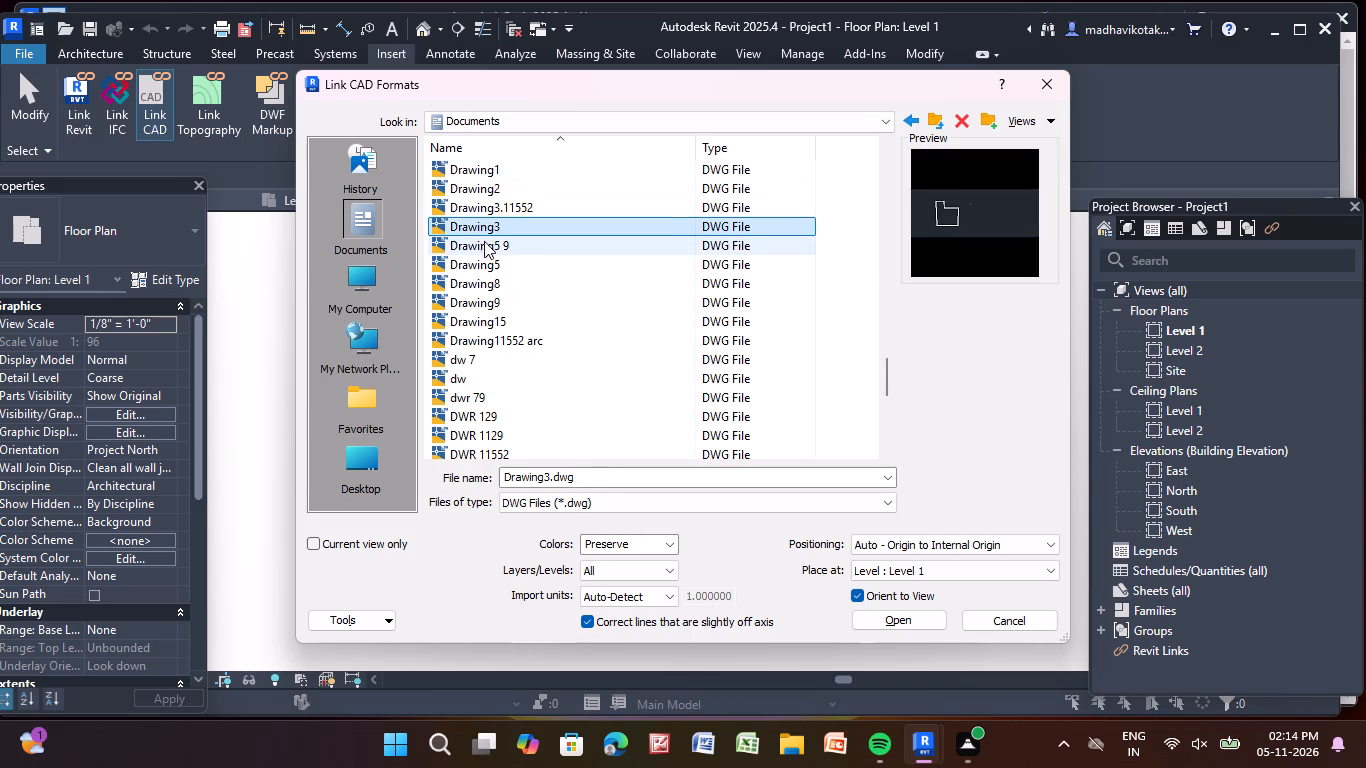
pyautogui.click(483, 249)
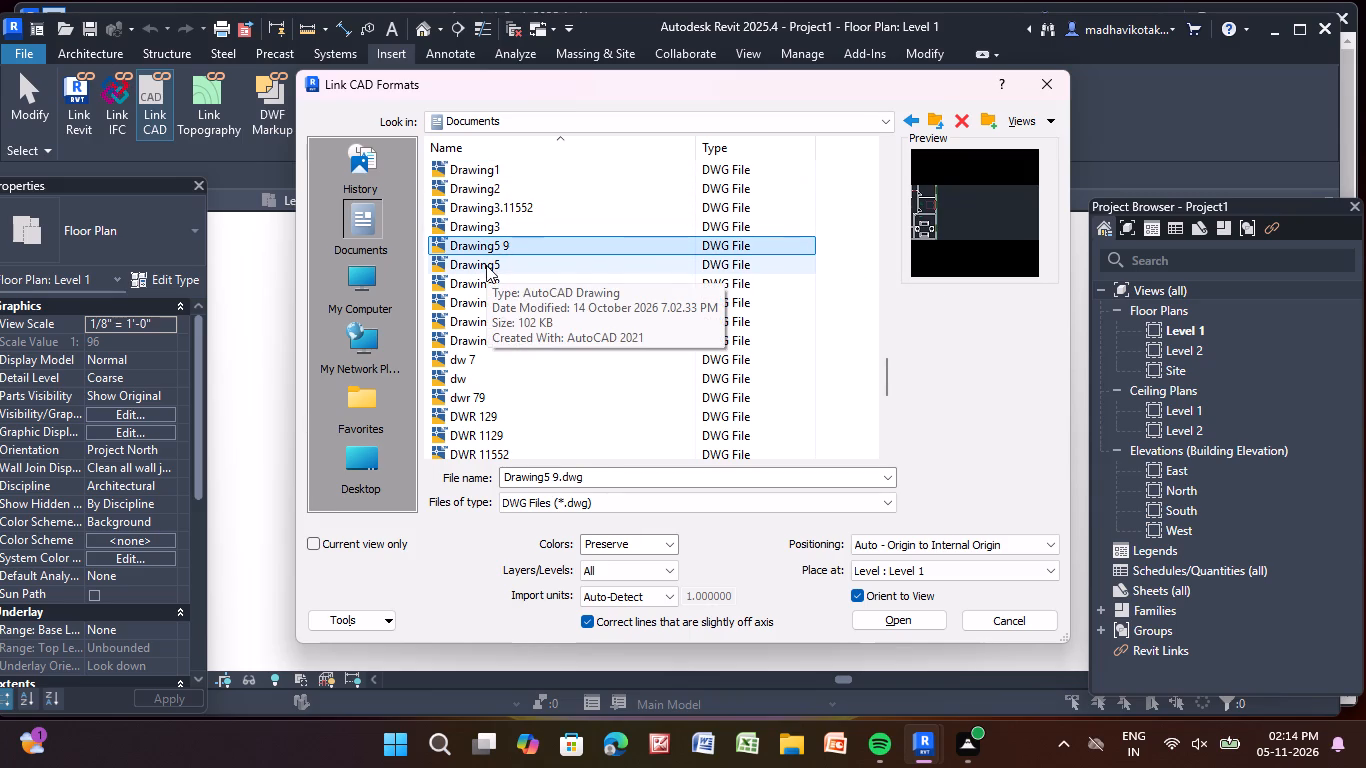
# Link 24-3.dwg into Level 1 with positioning set to Auto - Center to Center.
pyautogui.scroll(3, 513, 232)
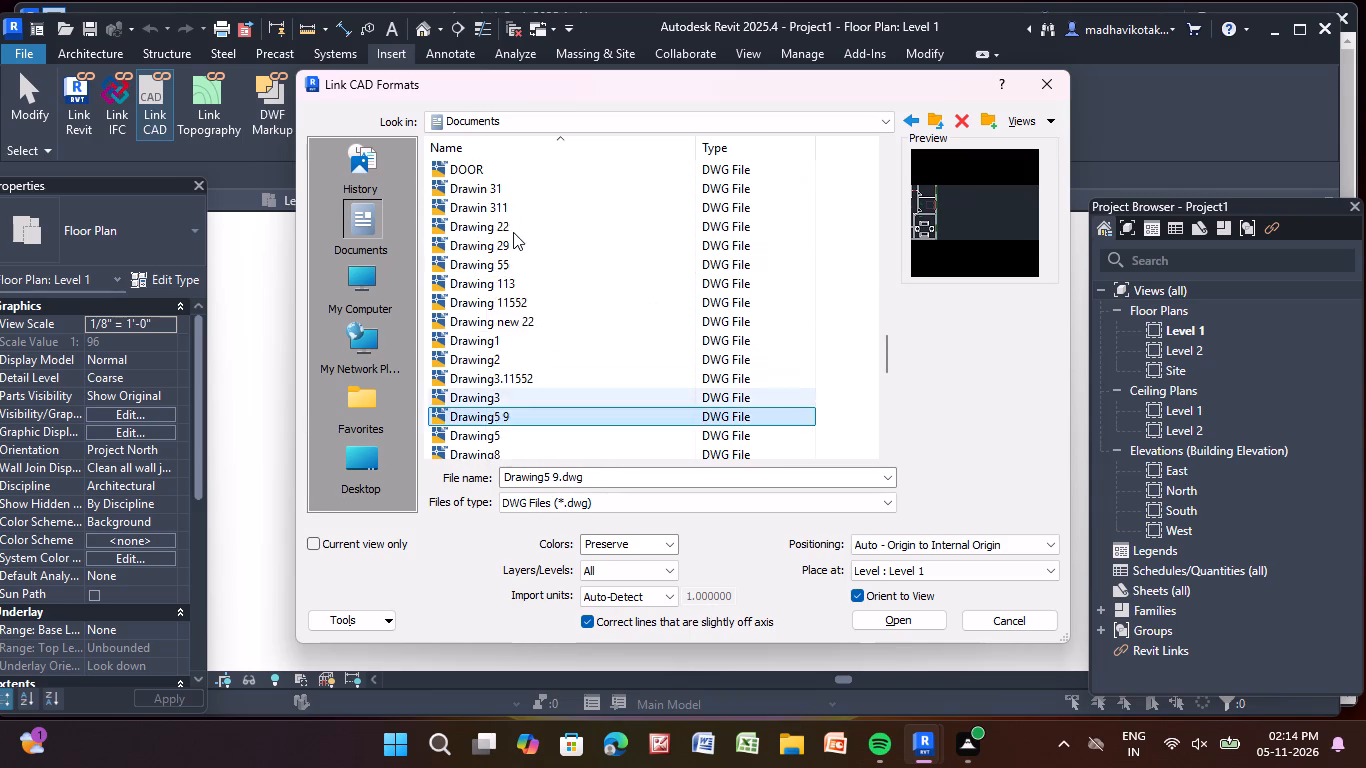
pyautogui.scroll(6, 513, 232)
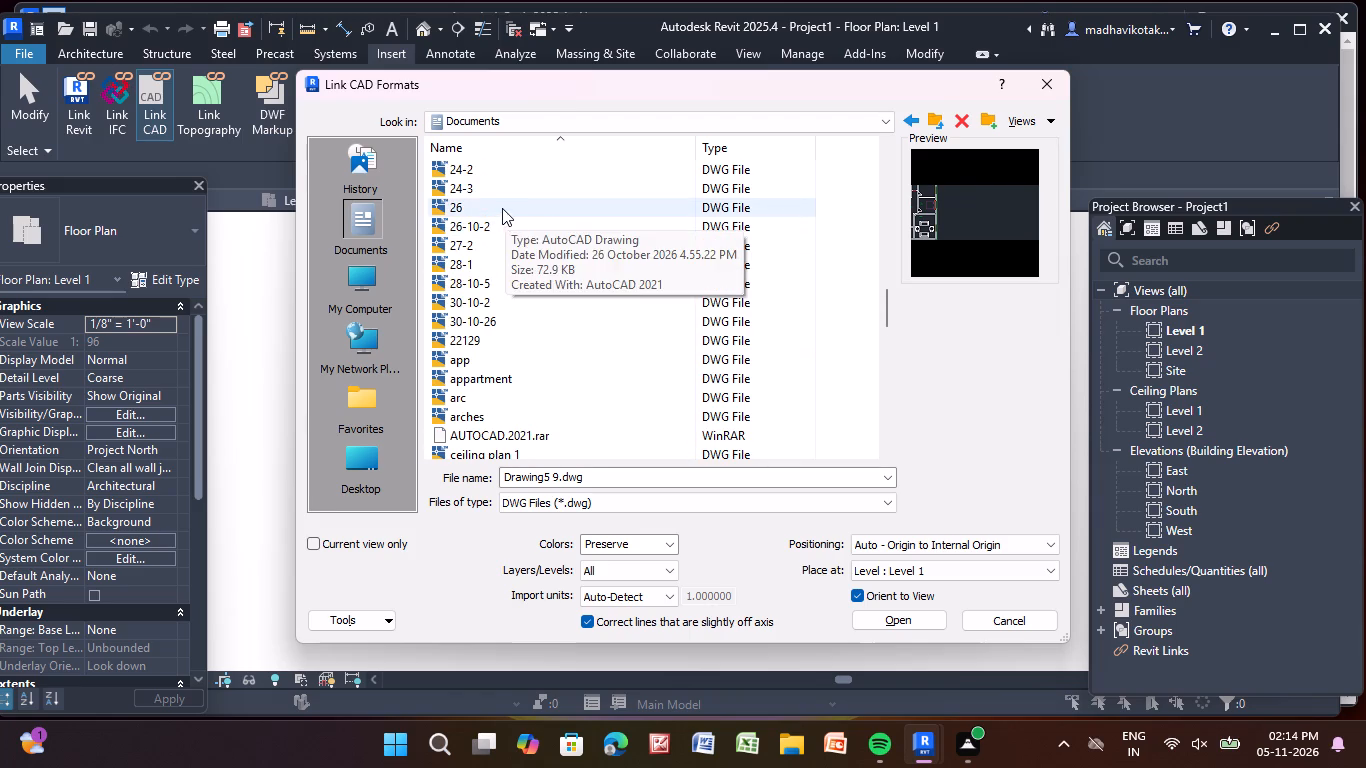
pyautogui.click(489, 193)
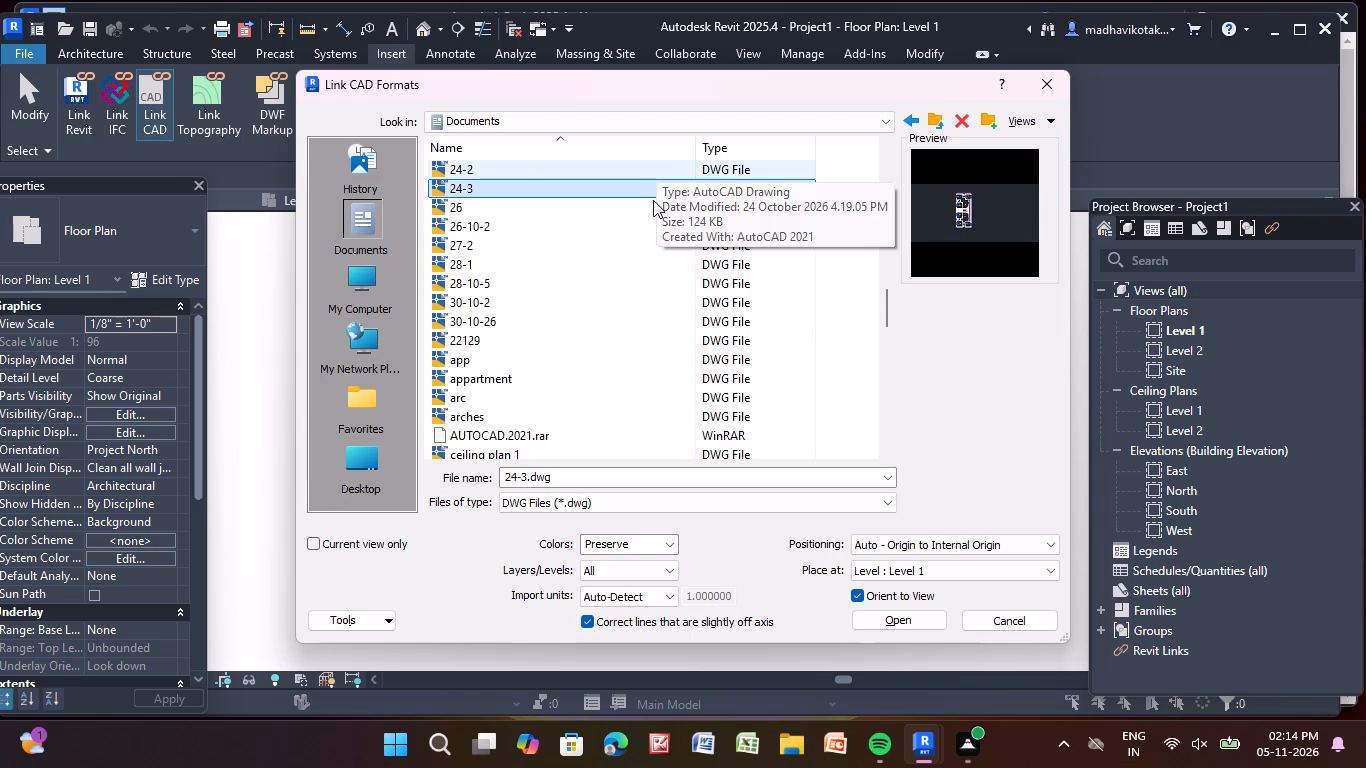
pyautogui.scroll(1, 541, 191)
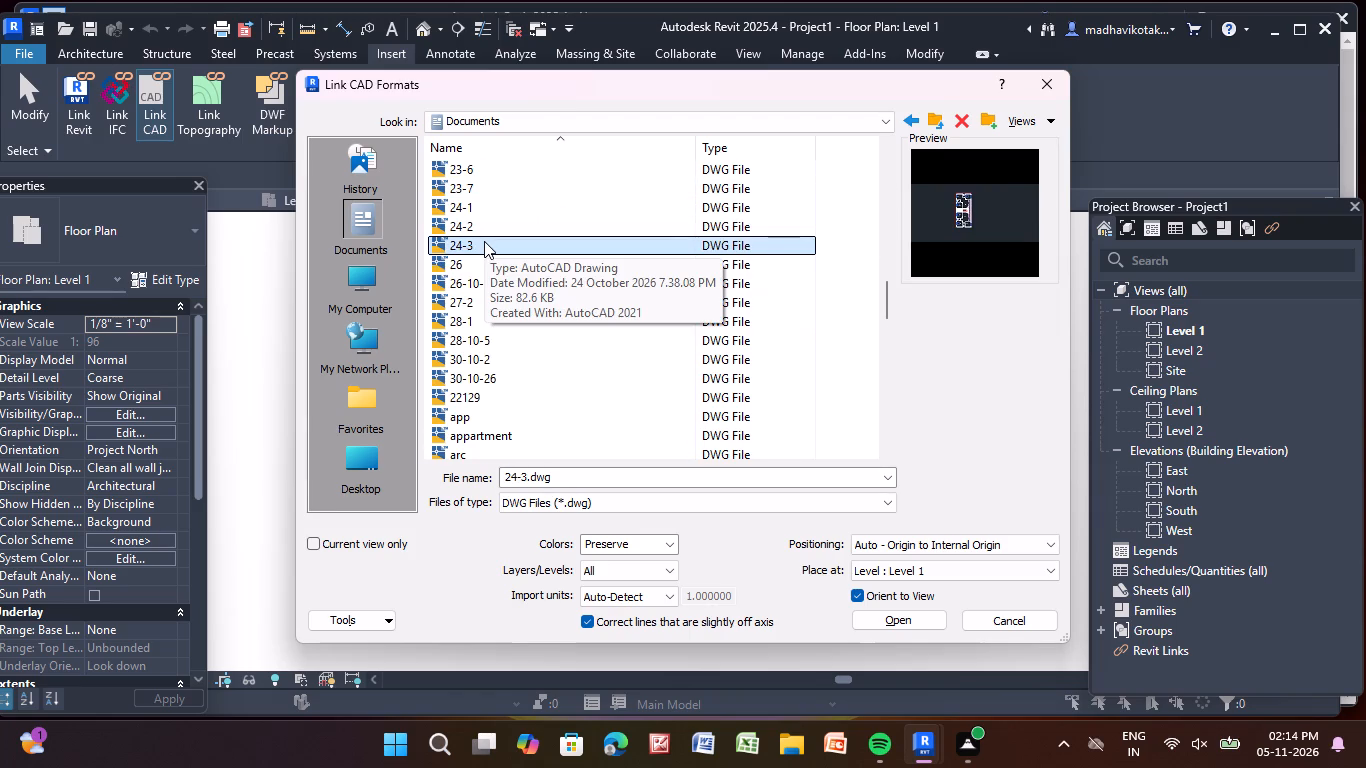
pyautogui.click(1005, 547)
pyautogui.click(957, 563)
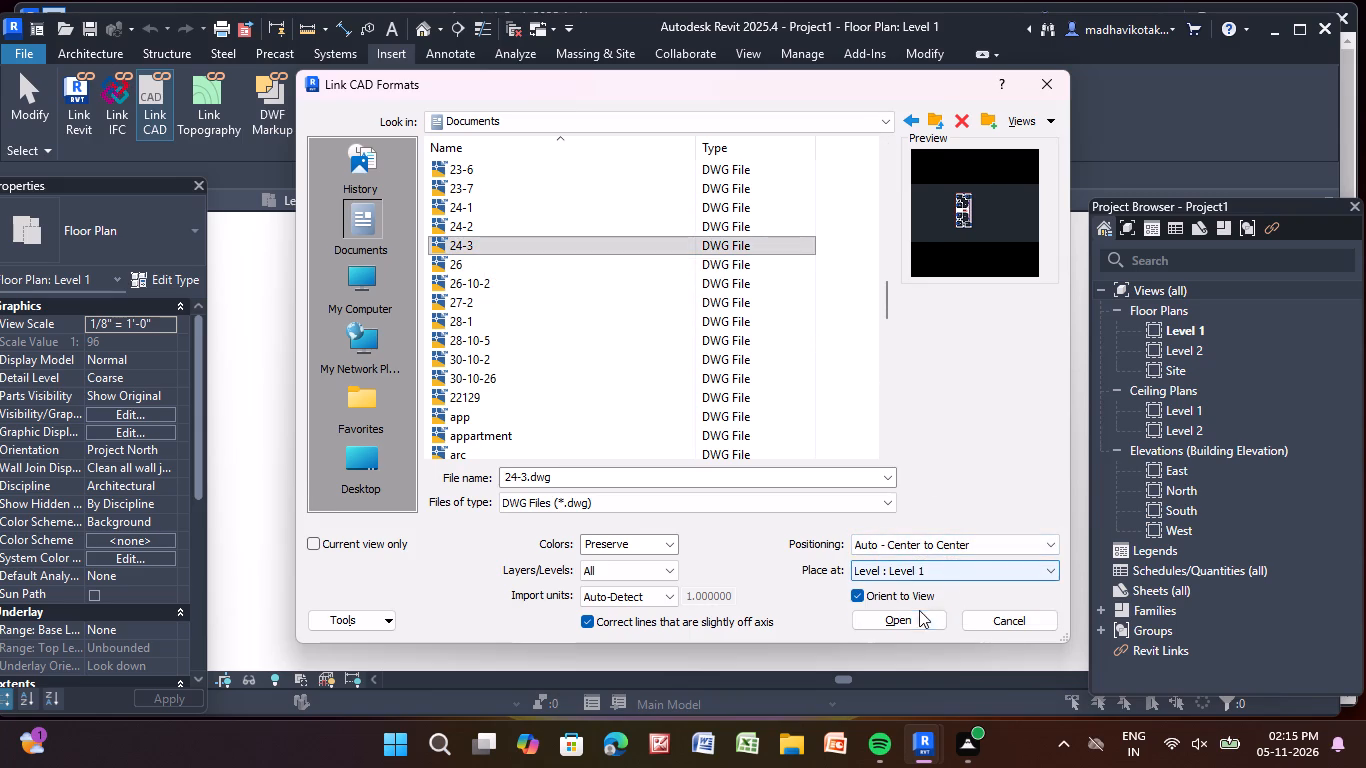
pyautogui.click(912, 612)
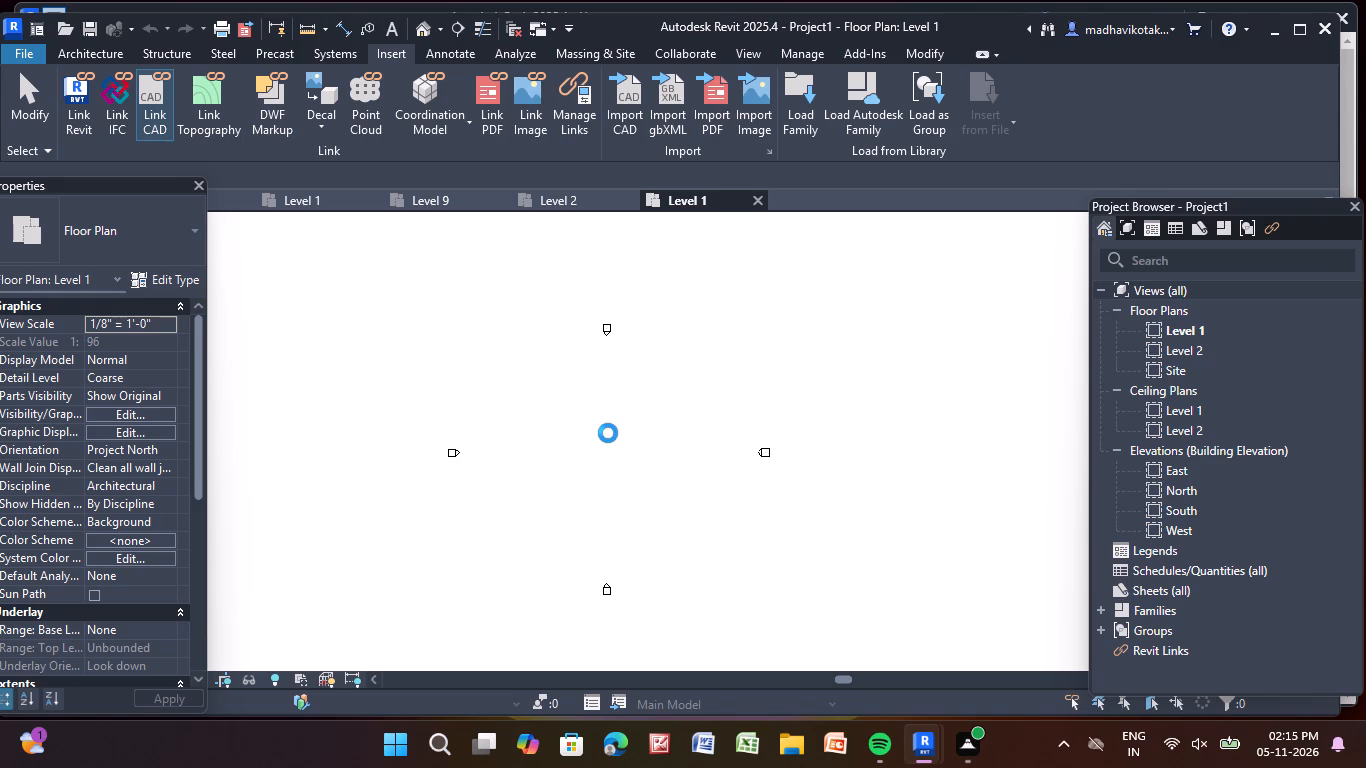
# Look over the linked floor plan in the Level 1 view, from its lower rooms to the upper dimension line.
pyautogui.moveTo(608, 433); pyautogui.dragTo(618, 273, button='middle')
pyautogui.scroll(14, 618, 274)
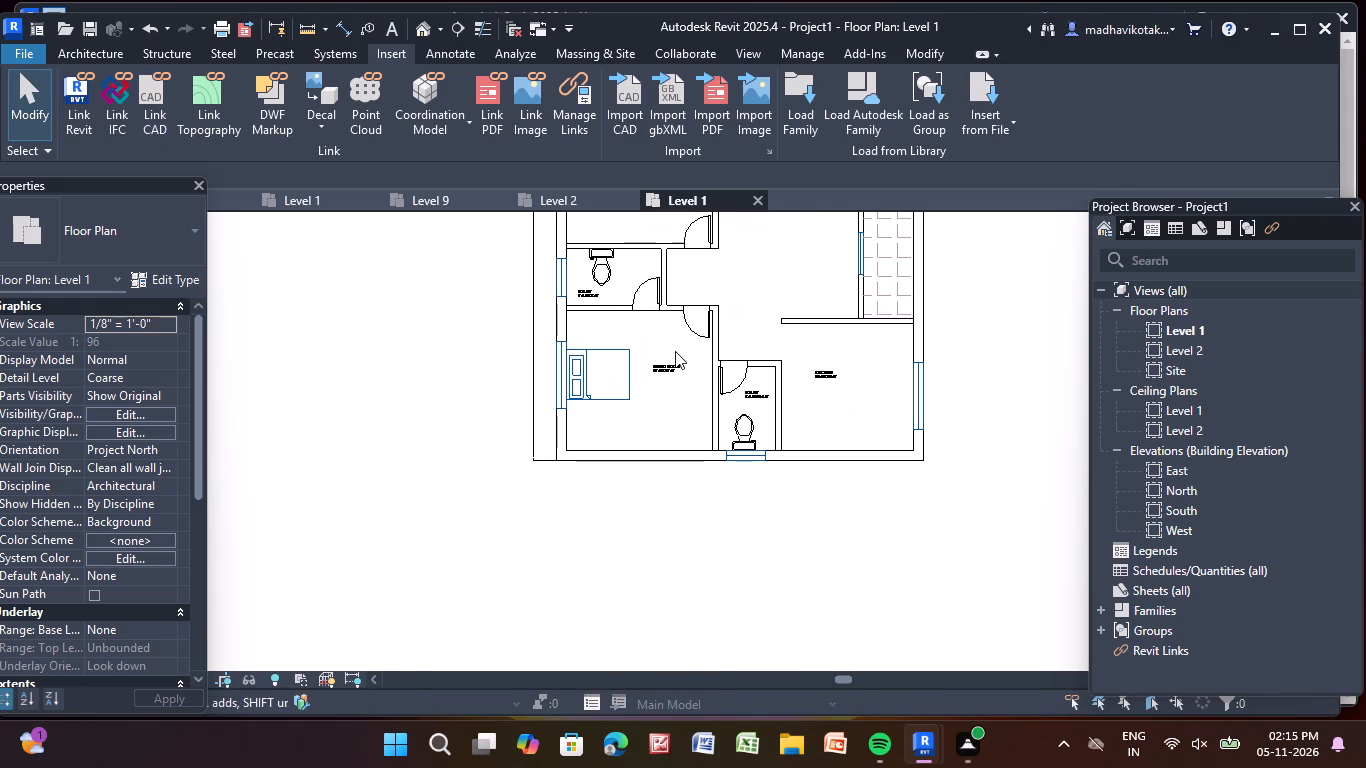
pyautogui.scroll(-1, 675, 351)
pyautogui.moveTo(629, 467); pyautogui.dragTo(632, 643, button='middle')
pyautogui.moveTo(728, 404); pyautogui.dragTo(659, 572, button='middle')
pyautogui.moveTo(619, 453); pyautogui.dragTo(642, 698, button='middle')
pyautogui.moveTo(621, 529); pyautogui.dragTo(608, 603, button='middle')
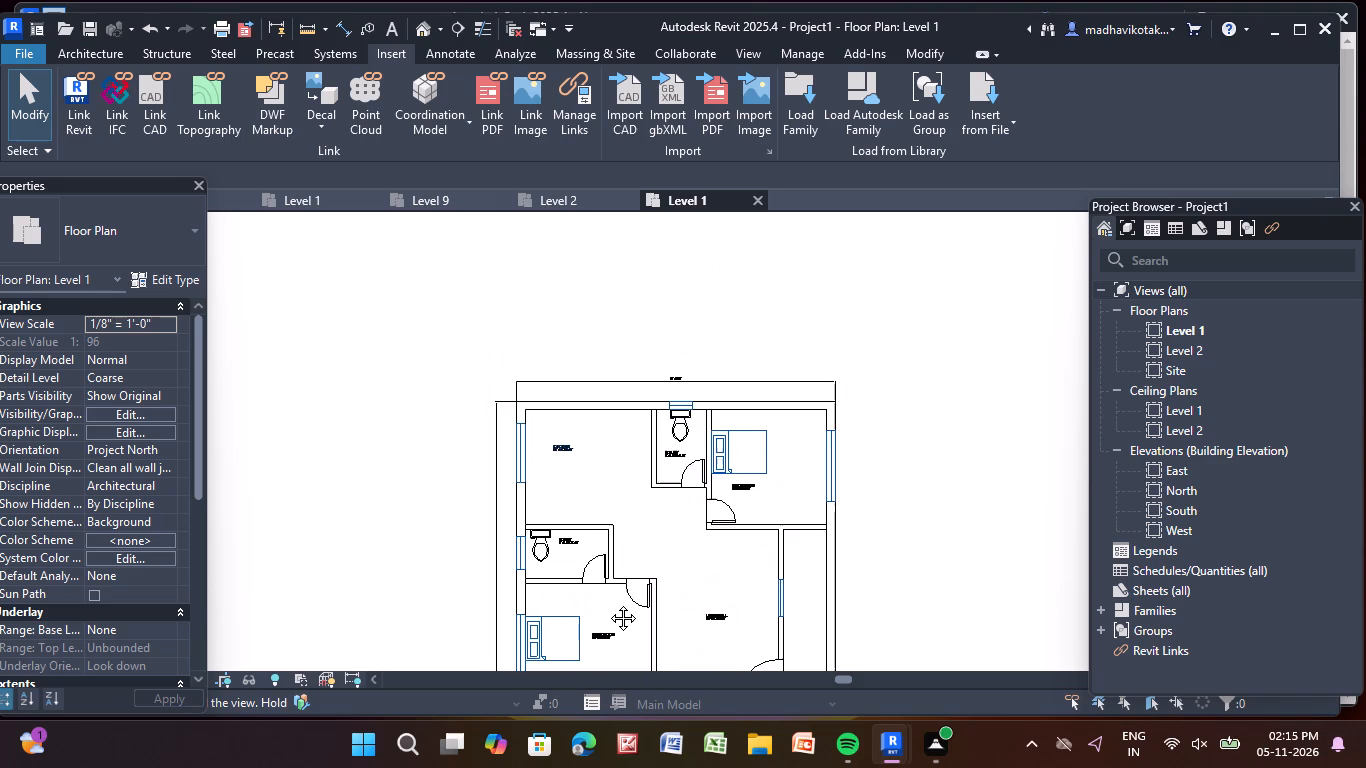
pyautogui.moveTo(608, 603); pyautogui.dragTo(559, 460, button='middle')
# Start the Wall command and duplicate the Generic - 8" basic wall type as Generic - 9".
pyautogui.click(90, 52)
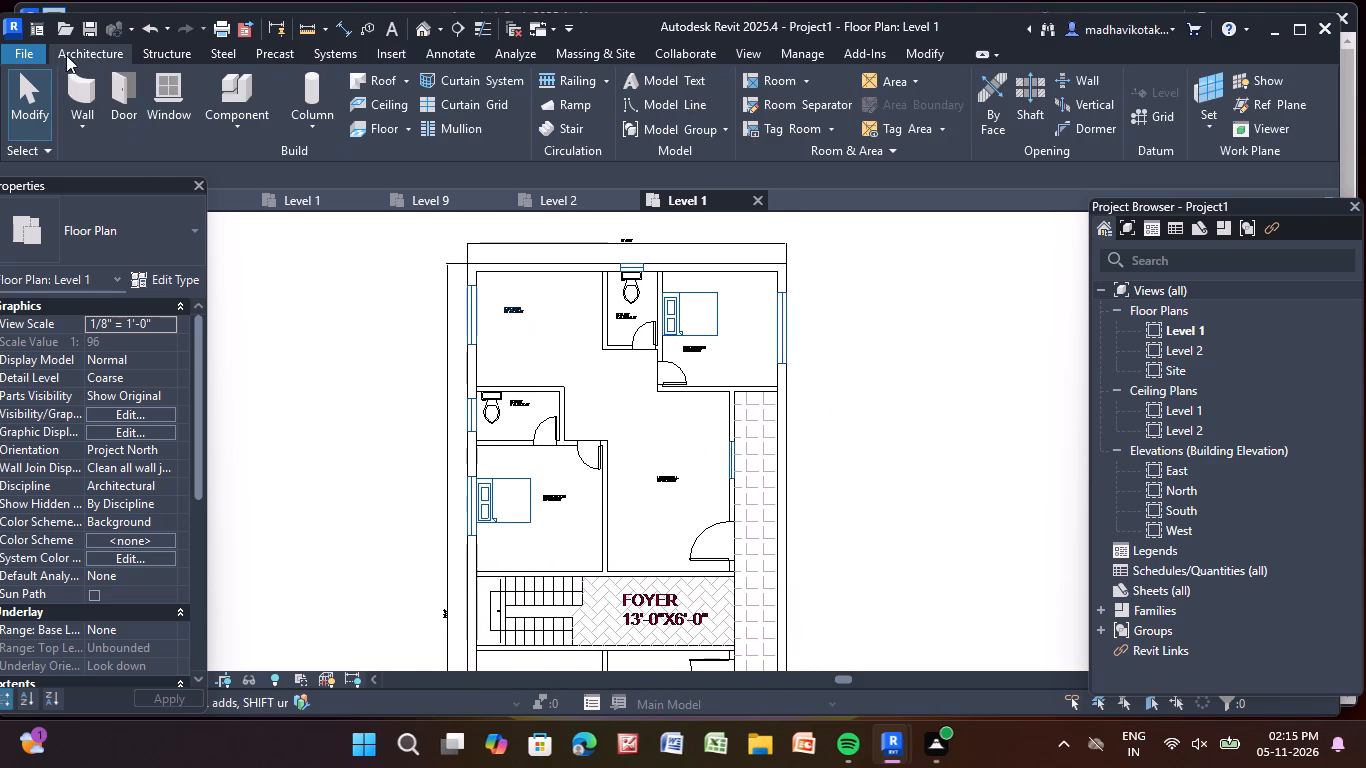
pyautogui.click(75, 85)
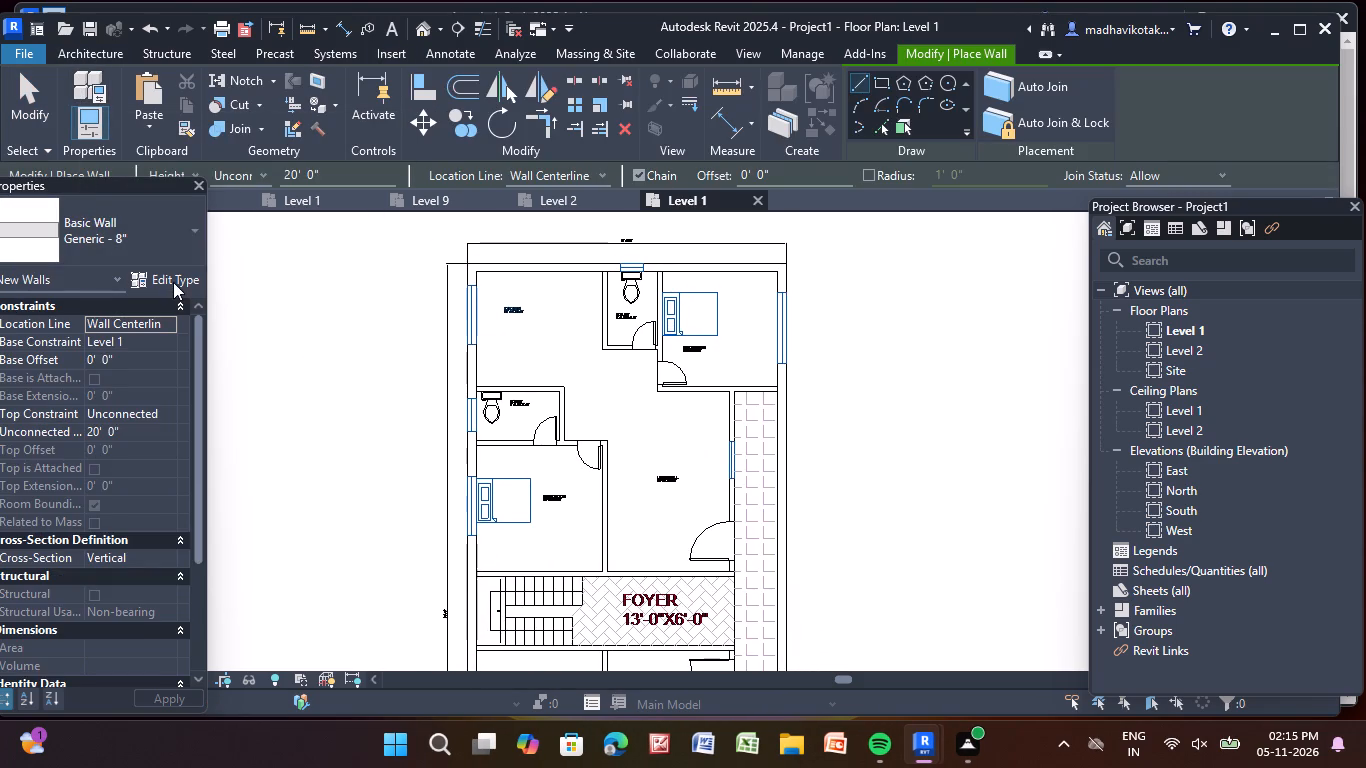
pyautogui.click(173, 282)
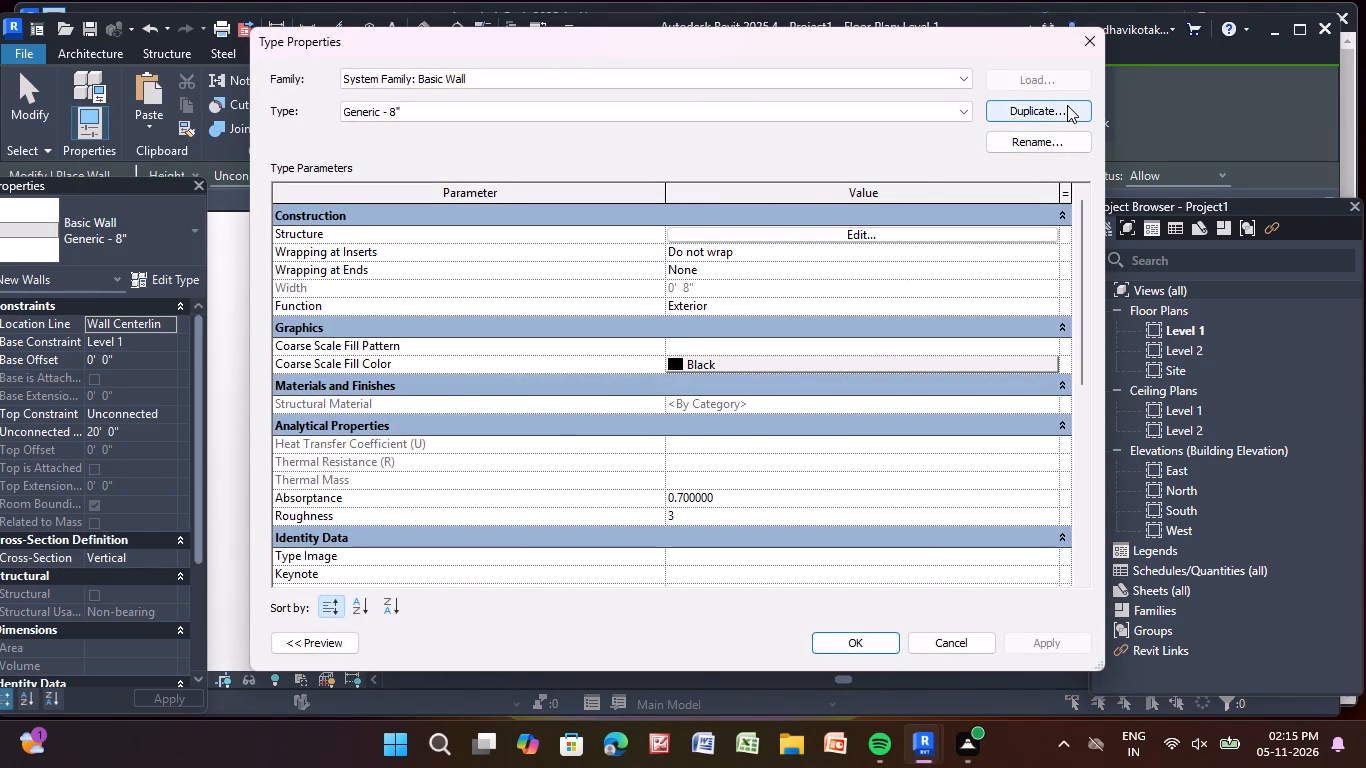
pyautogui.click(1067, 105)
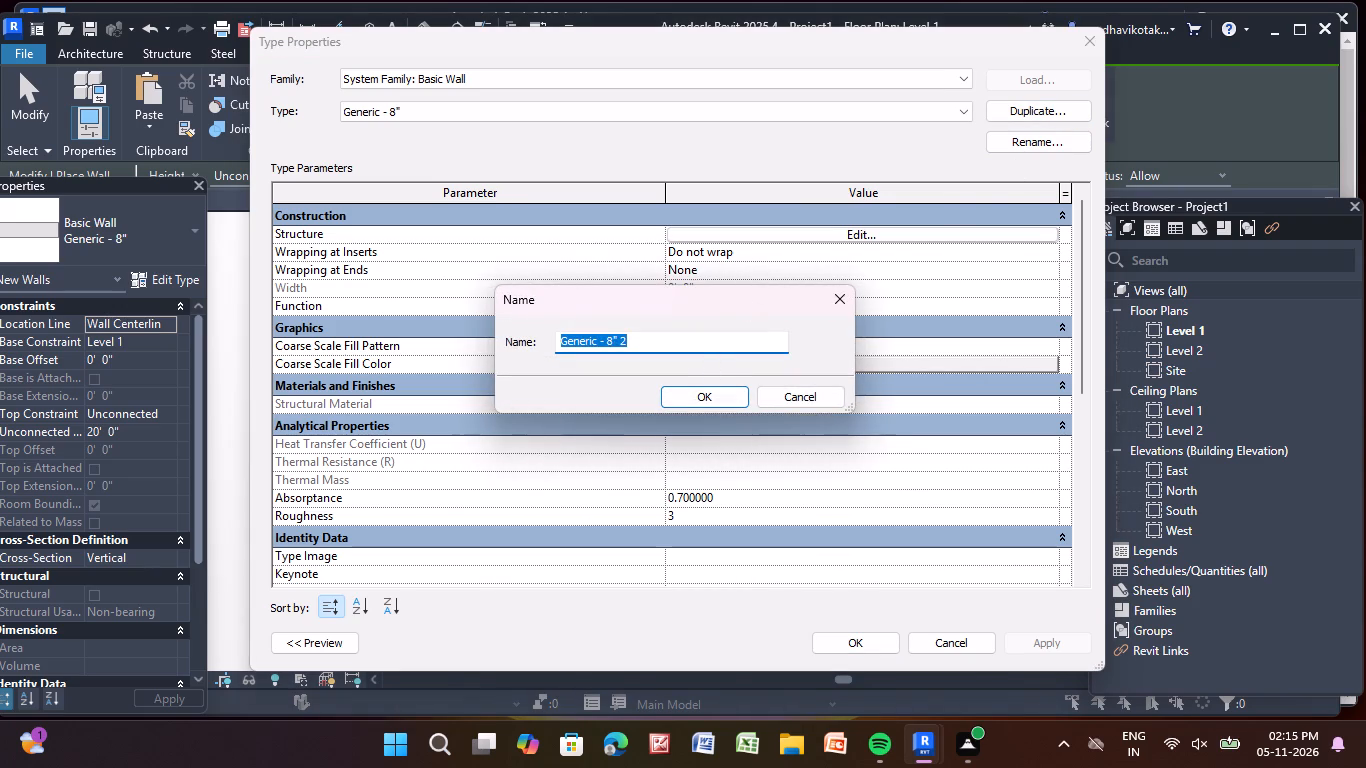
pyautogui.click(713, 339)
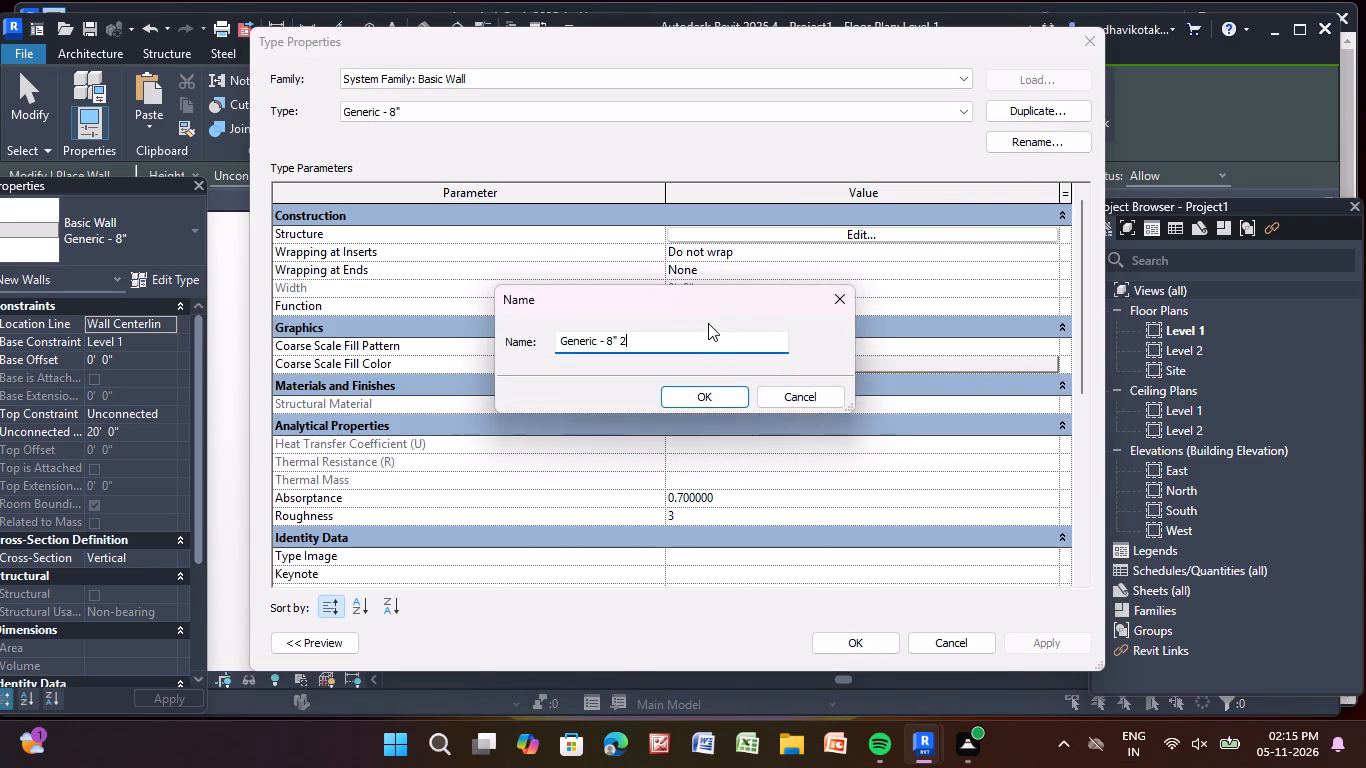
pyautogui.press('BackSpace')
pyautogui.press('BackSpace')
pyautogui.press('BackSpace')
pyautogui.press('BackSpace')
pyautogui.press('9')
pyautogui.hotkey('shift', '"')
pyautogui.press('Return')
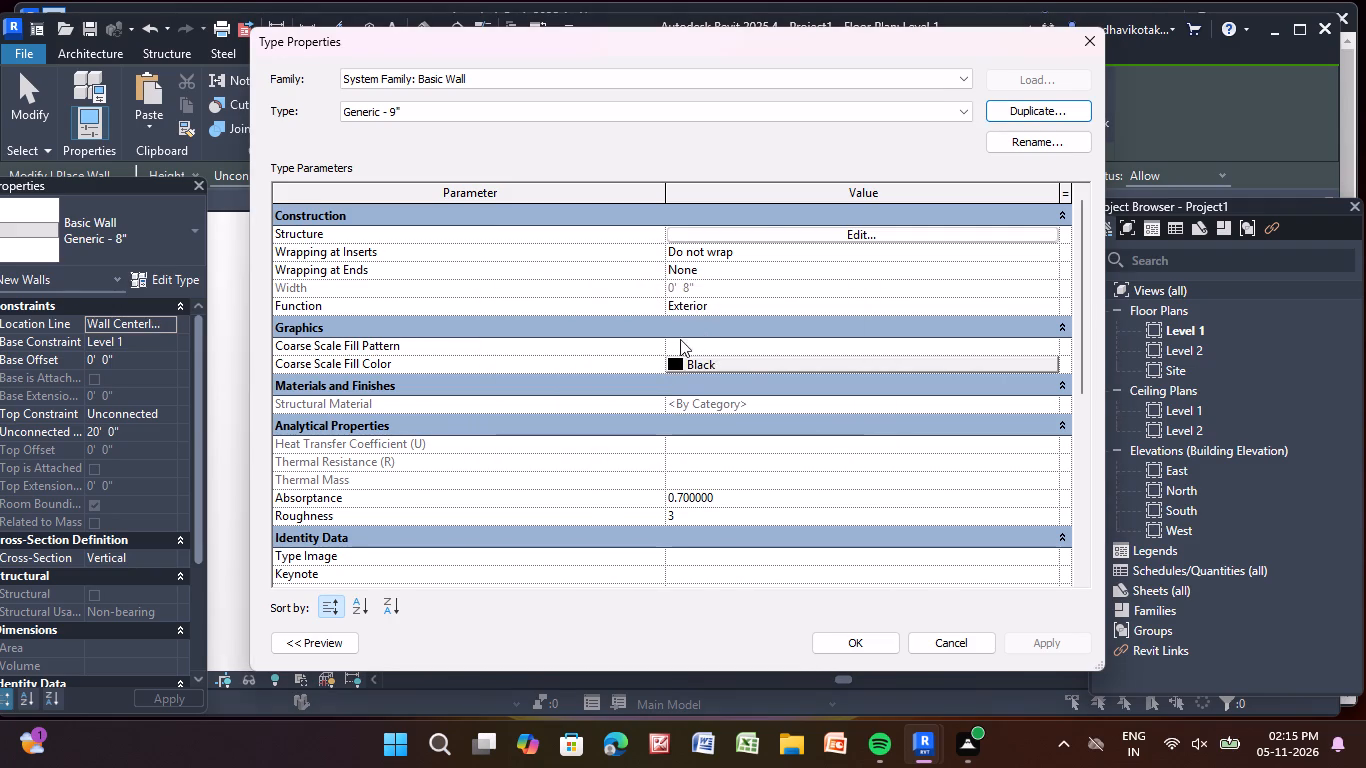
# Duplicate the Generic - 9" wall type as Generic - 9" w.
pyautogui.click(1023, 108)
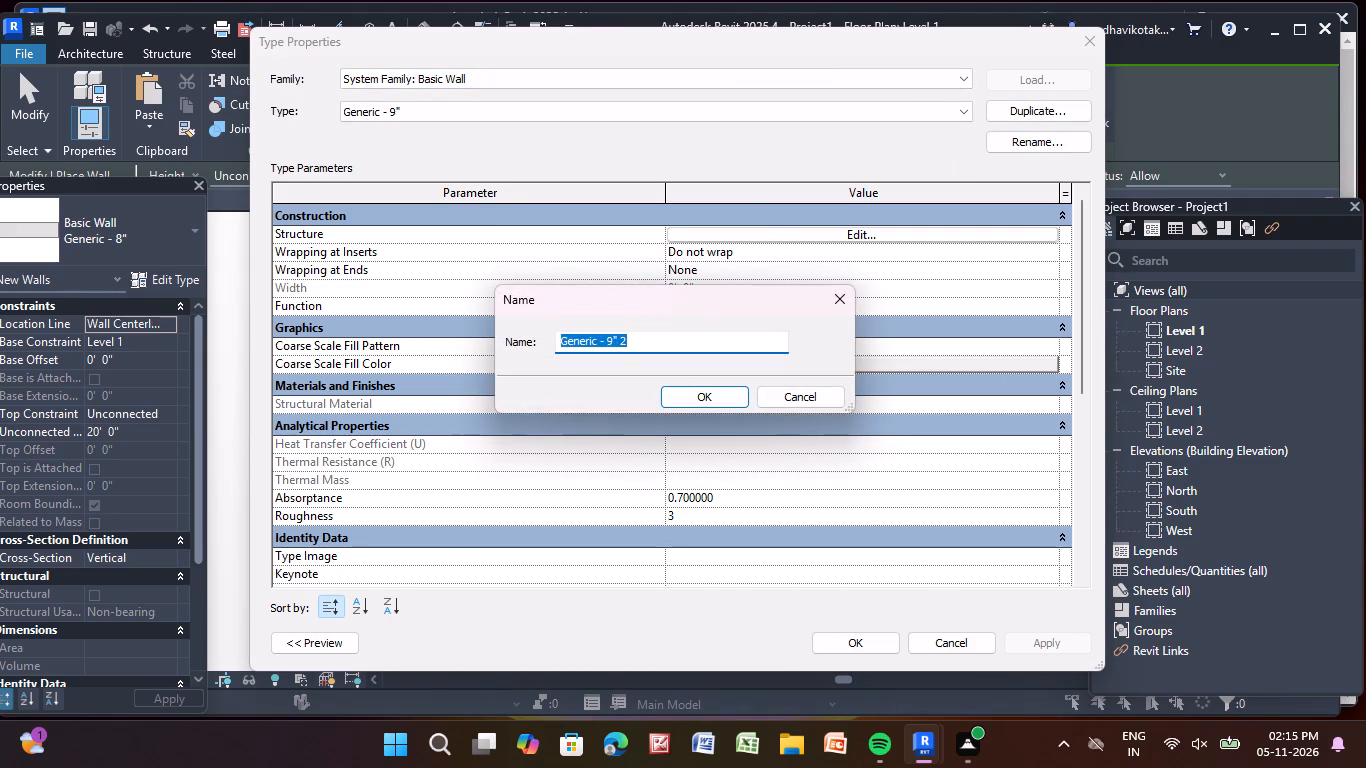
pyautogui.click(668, 351)
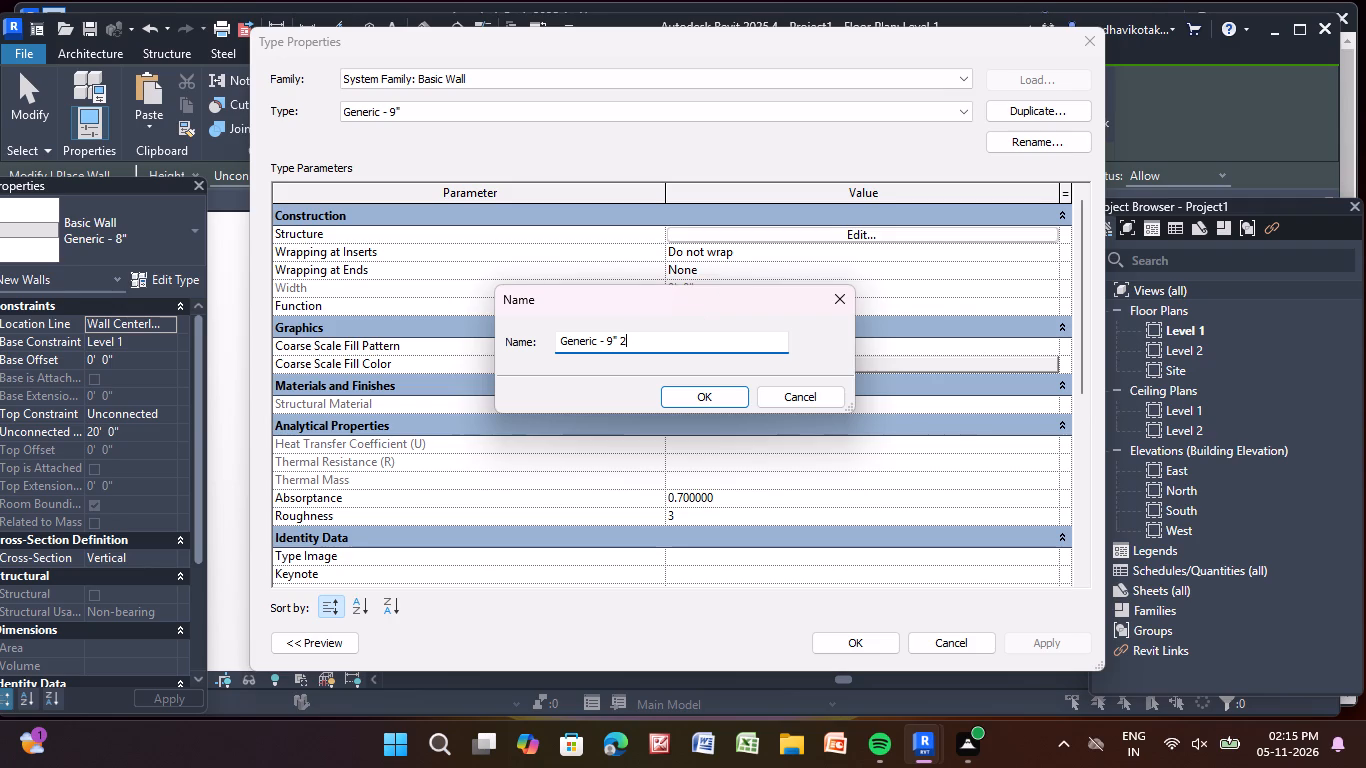
pyautogui.press('BackSpace')
pyautogui.press('p')
pyautogui.press('BackSpace')
pyautogui.press('w')
pyautogui.click(691, 402)
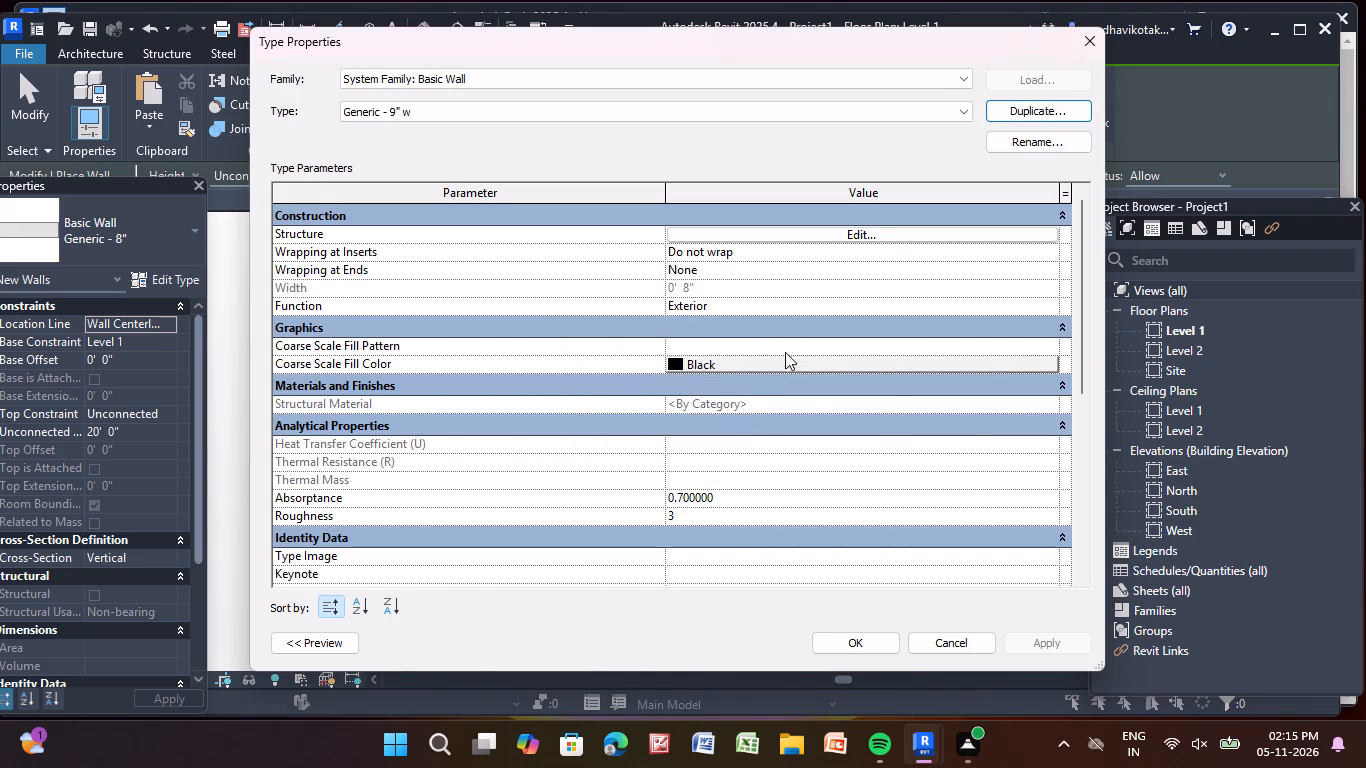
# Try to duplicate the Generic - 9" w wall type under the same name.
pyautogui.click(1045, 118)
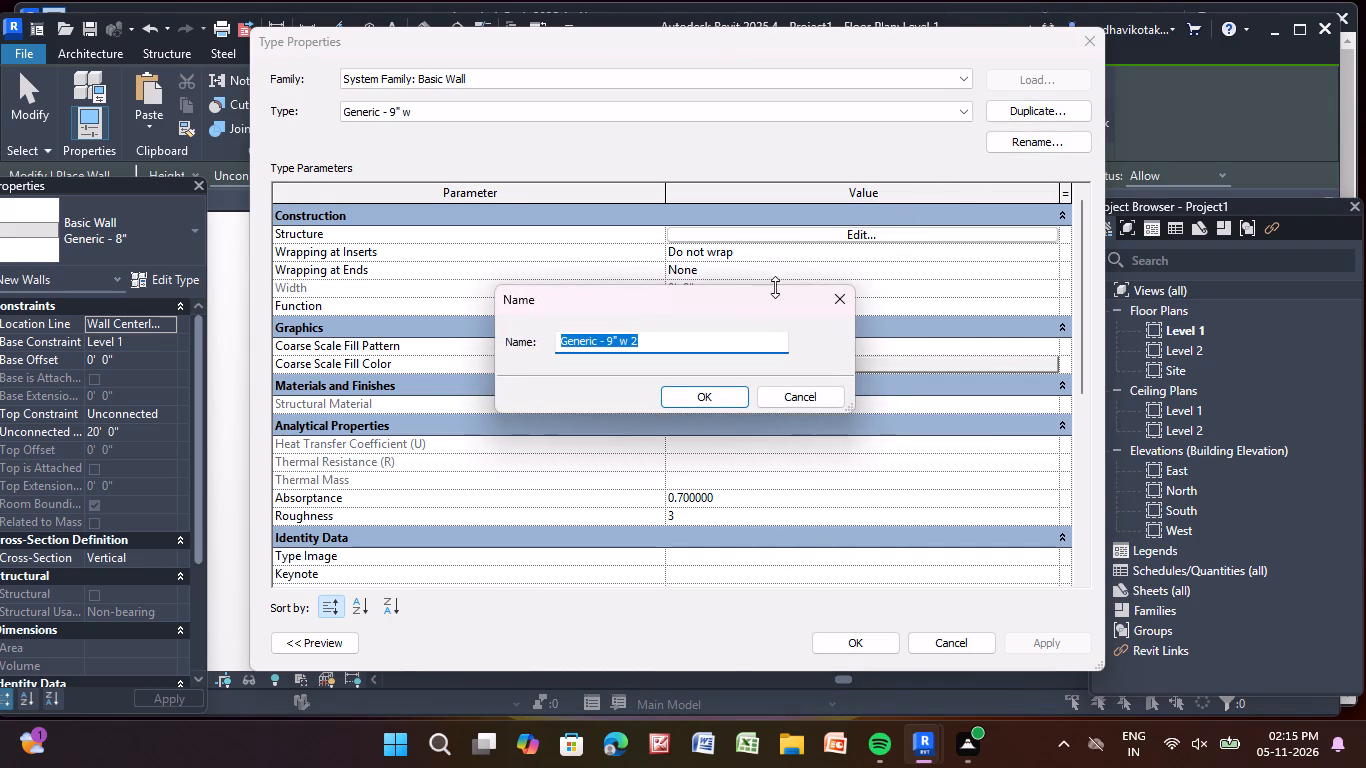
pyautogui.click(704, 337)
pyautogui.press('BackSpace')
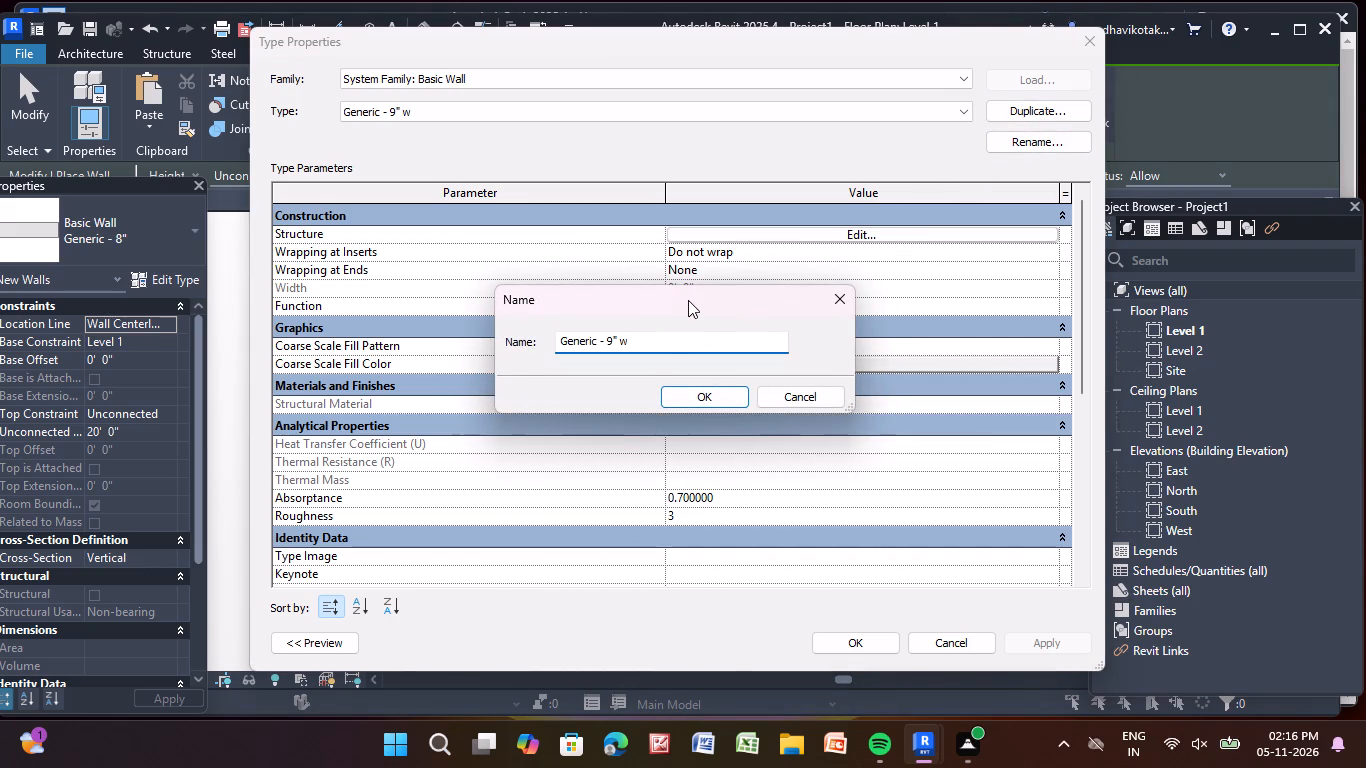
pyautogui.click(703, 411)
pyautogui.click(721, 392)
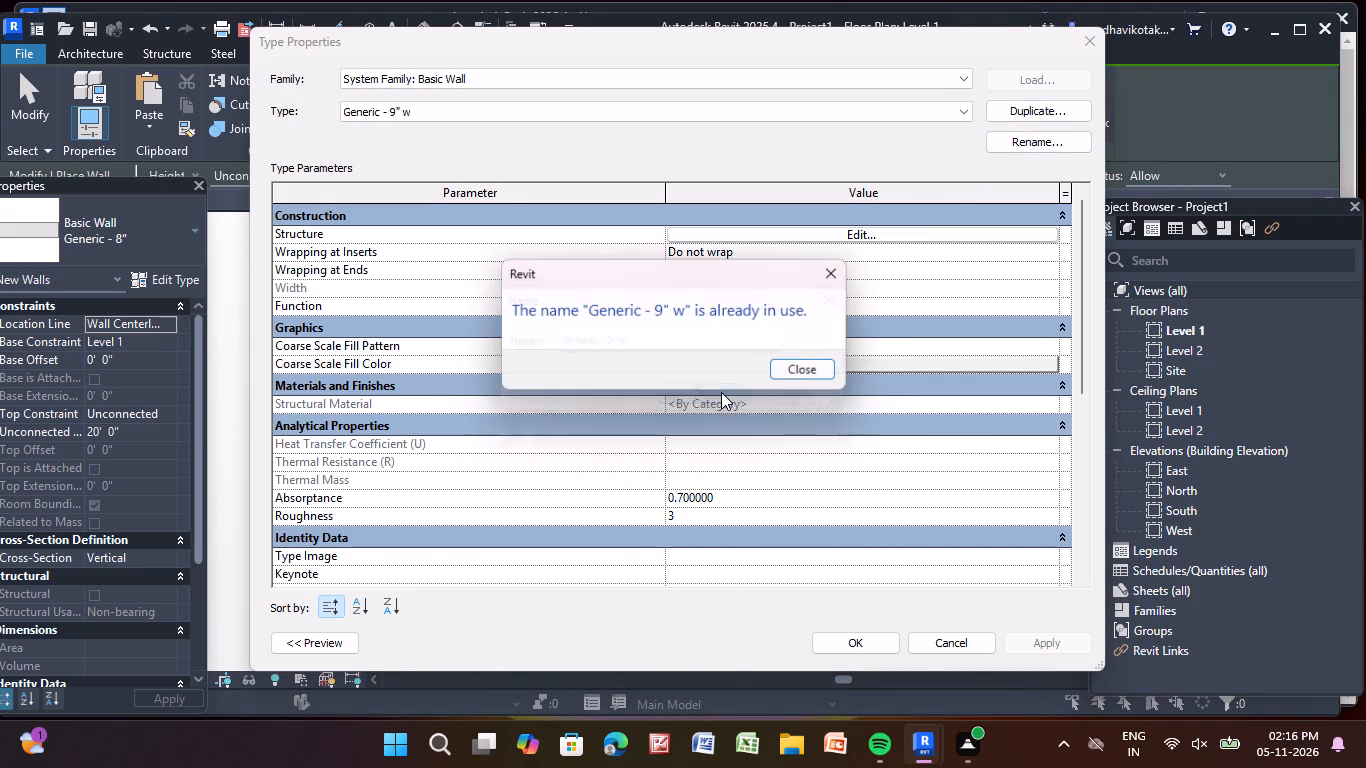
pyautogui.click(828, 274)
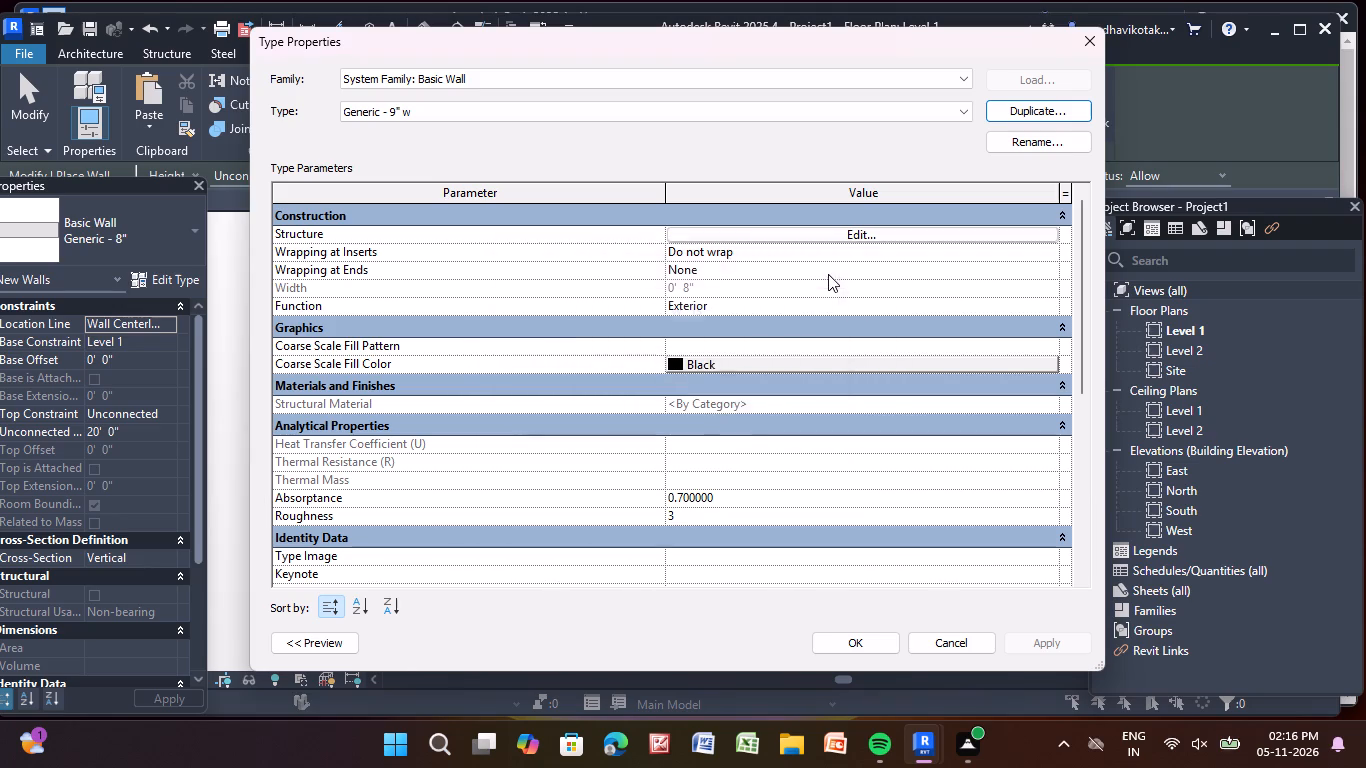
# Accept the type properties with Generic - 9" w as the active wall type.
pyautogui.click(159, 237)
pyautogui.click(845, 641)
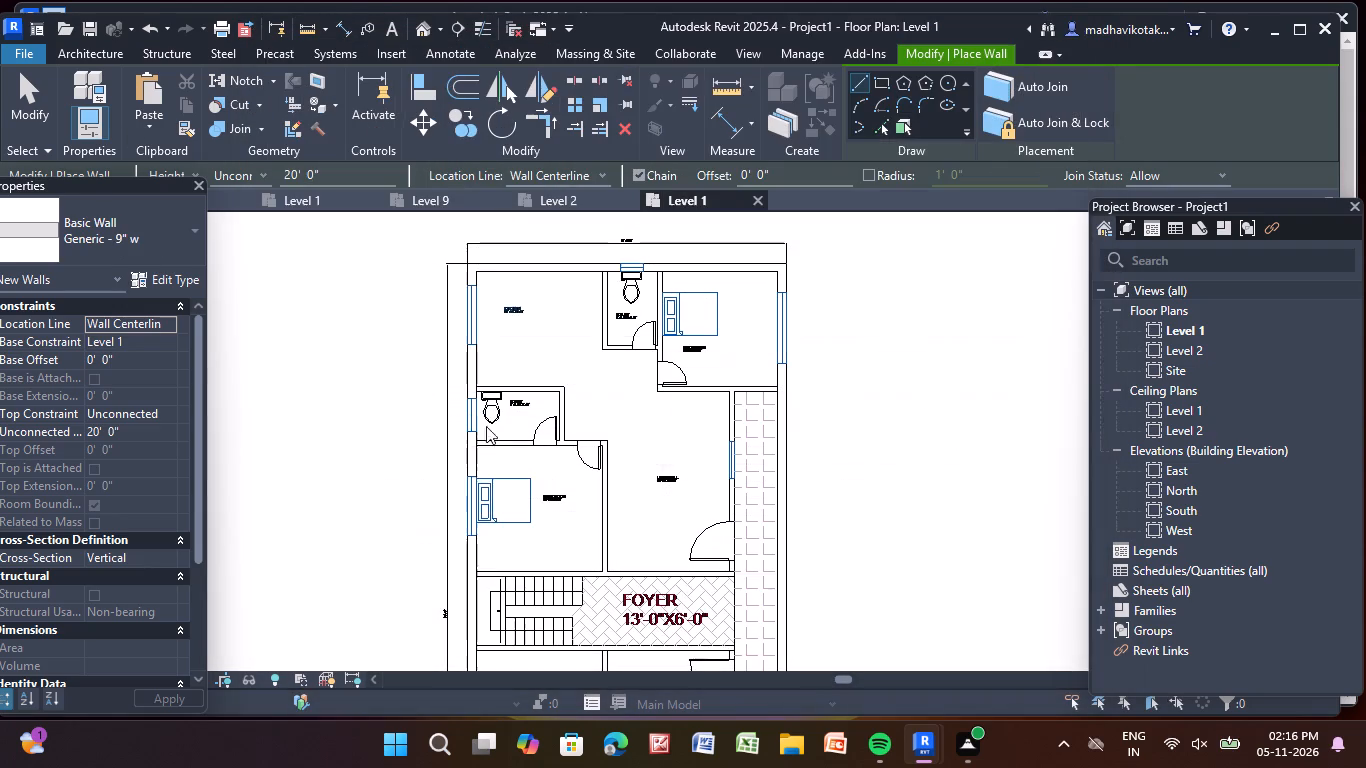
# Duplicate the Generic - 9" w wall type as Generic - 4.5".
pyautogui.click(175, 277)
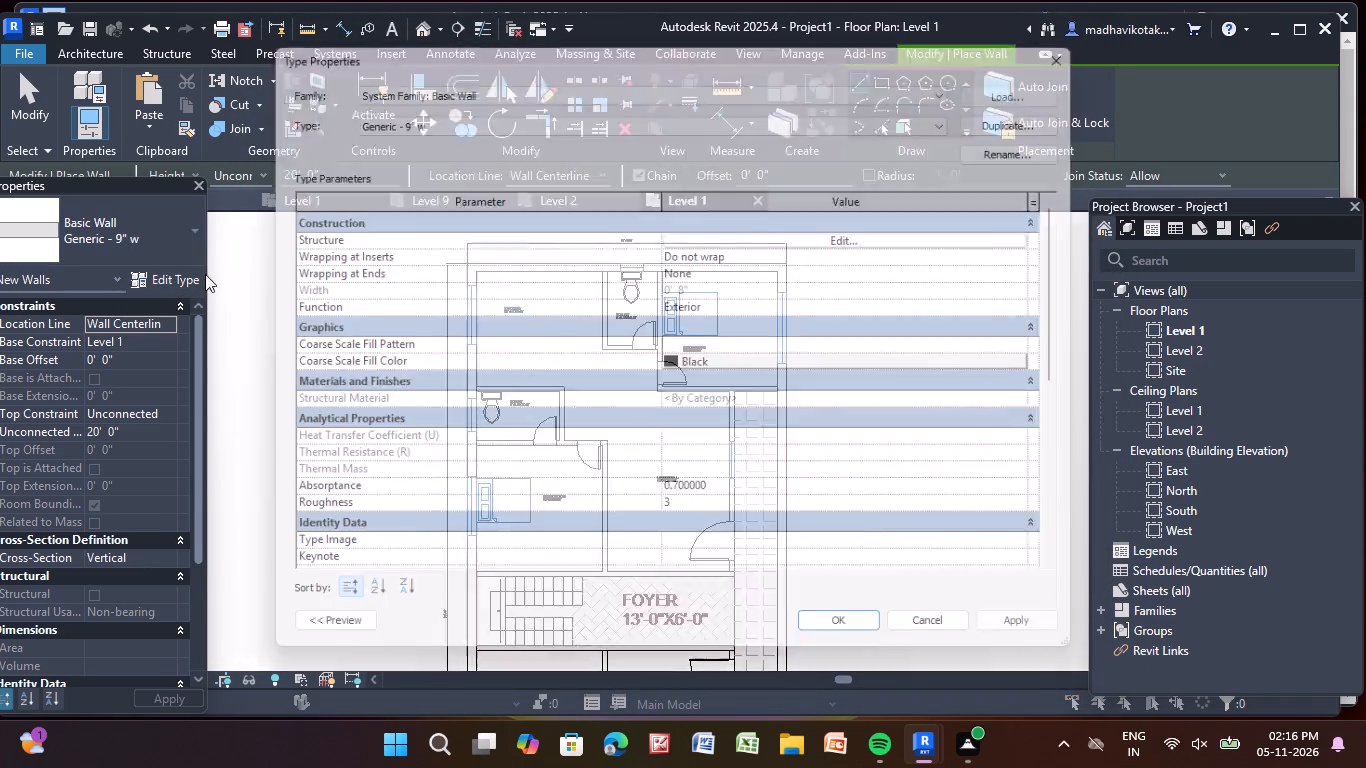
pyautogui.click(1029, 109)
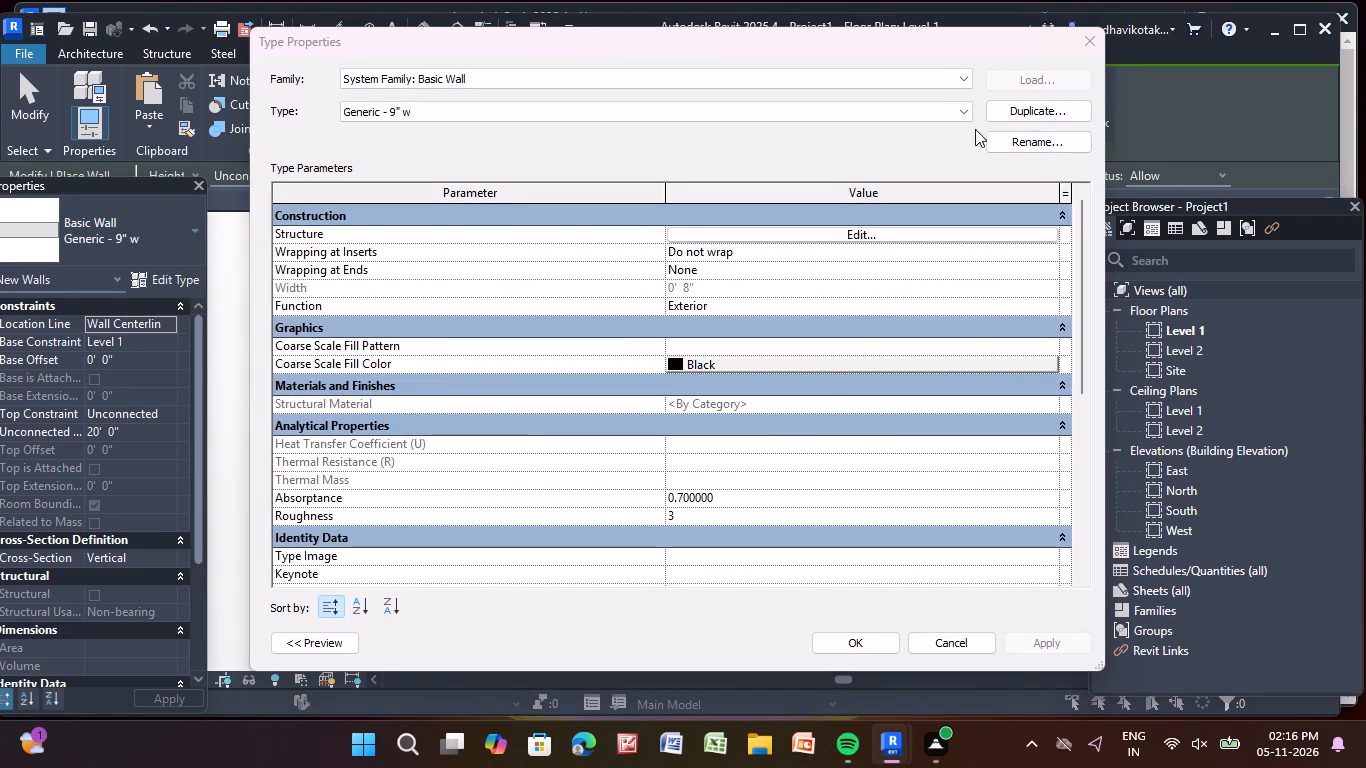
pyautogui.click(669, 336)
pyautogui.press('BackSpace')
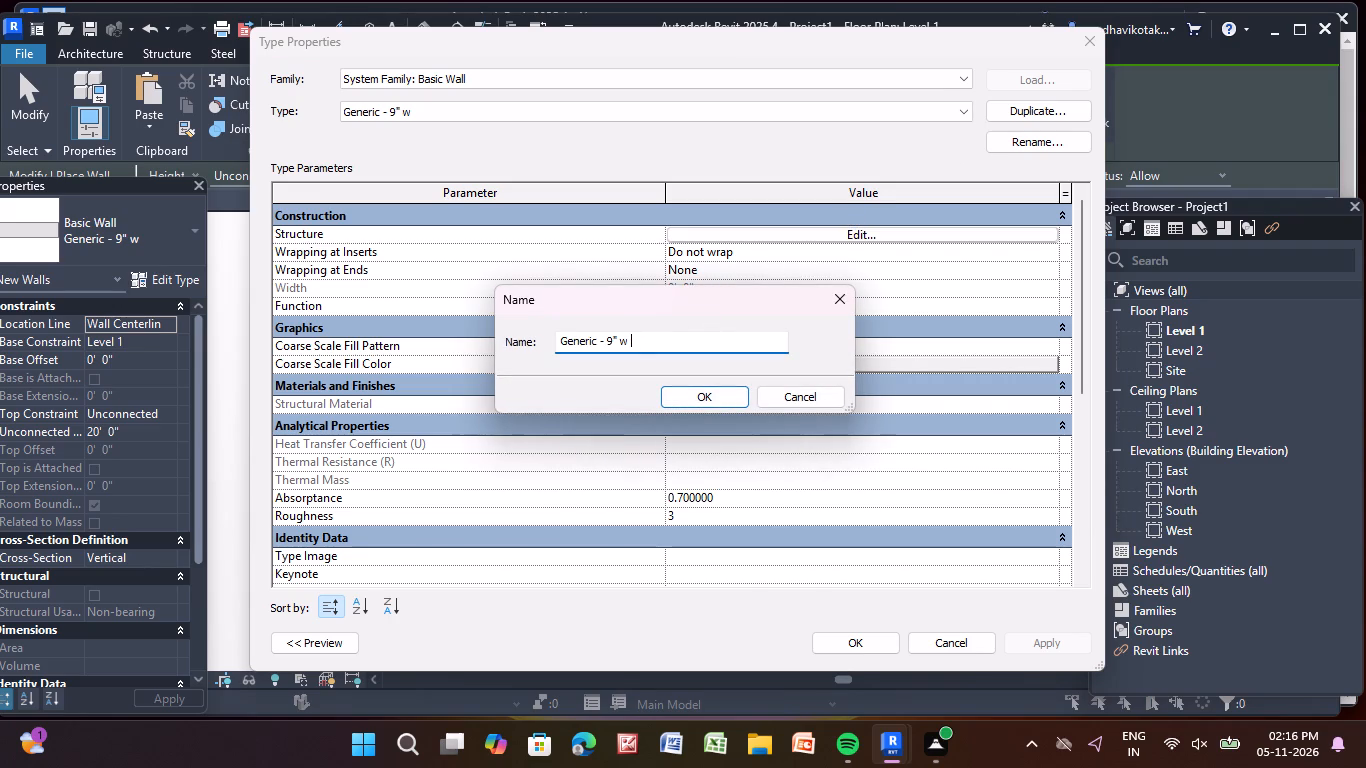
pyautogui.press('BackSpace')
pyautogui.press('BackSpace')
pyautogui.press('BackSpace')
pyautogui.press('BackSpace')
pyautogui.press('BackSpace')
pyautogui.press('BackSpace')
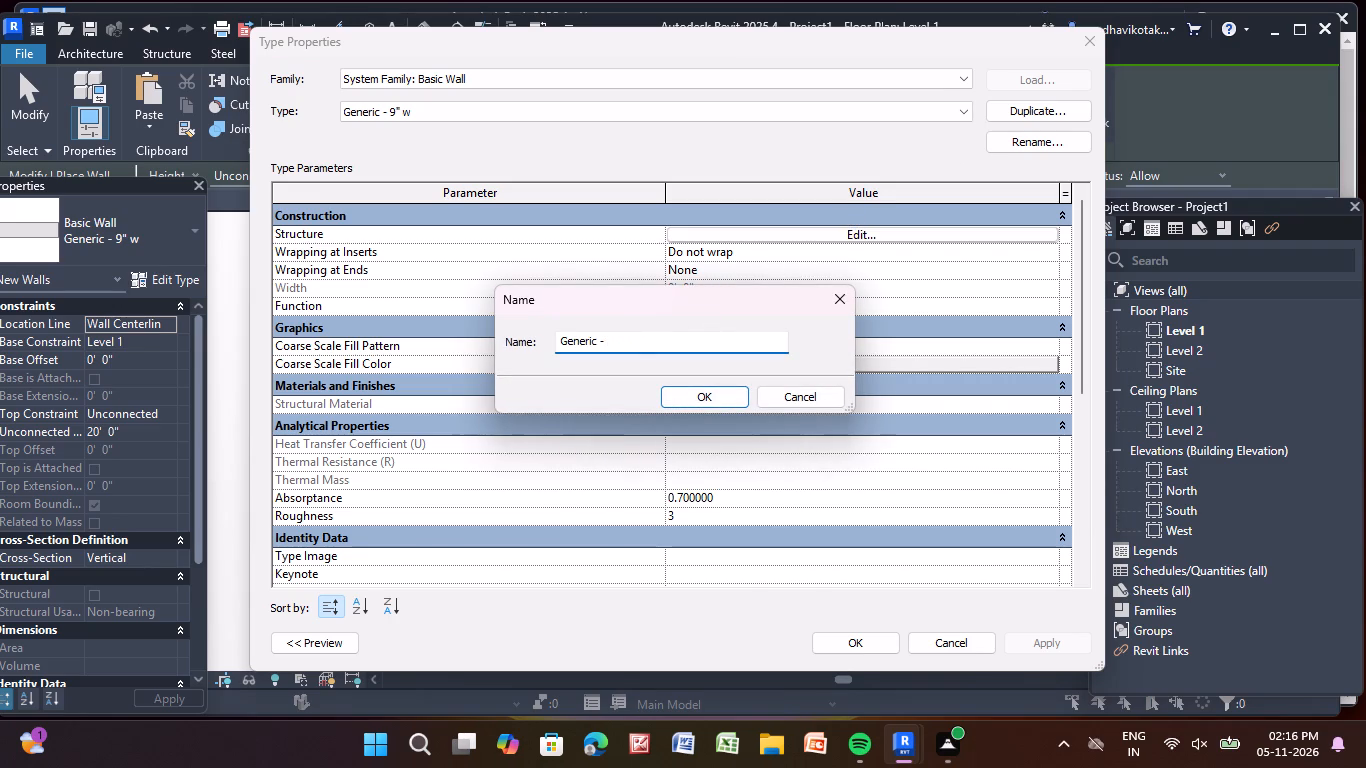
pyautogui.press('space')
pyautogui.write('4')
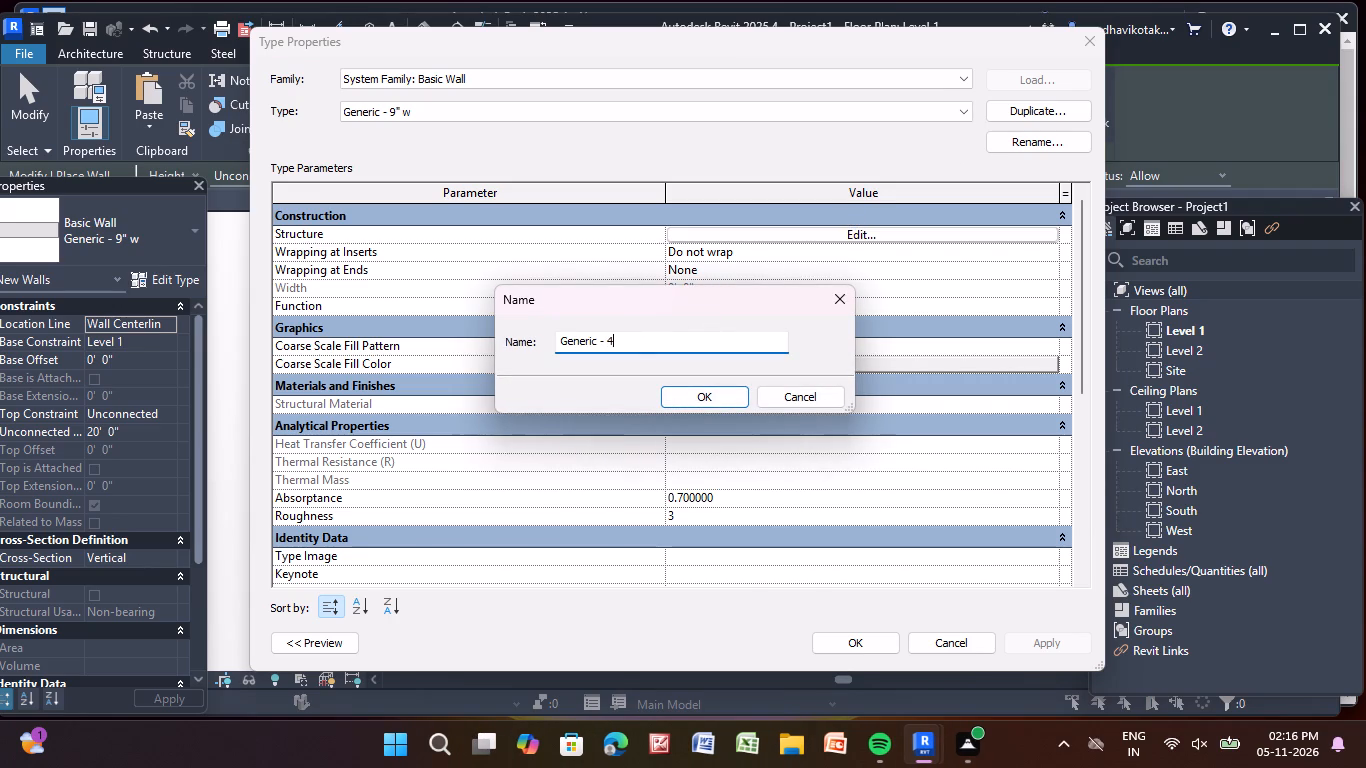
pyautogui.write('.5')
pyautogui.hotkey('shift', '"')
pyautogui.press('Return')
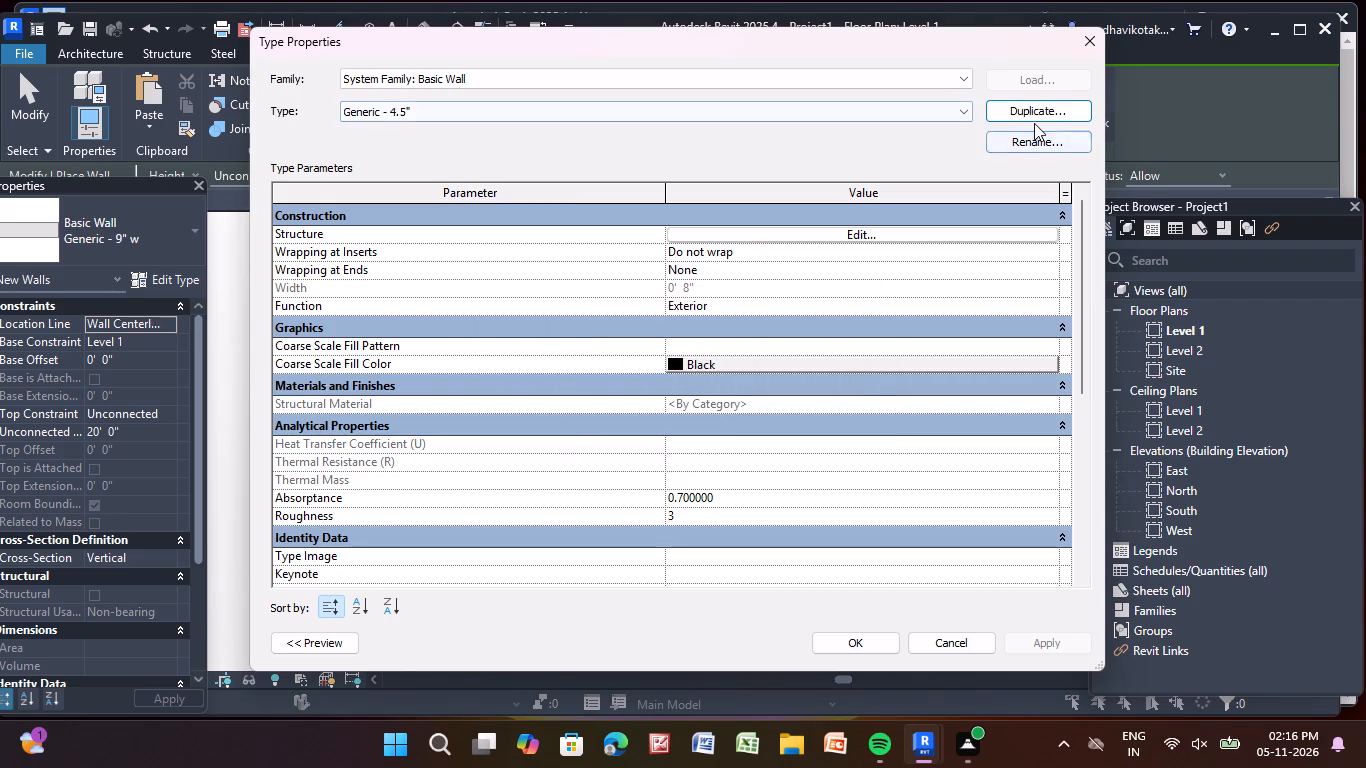
# Duplicate the Generic - 4.5" wall type as Generic - 4.5" p and accept the type properties.
pyautogui.click(1032, 112)
pyautogui.click(652, 346)
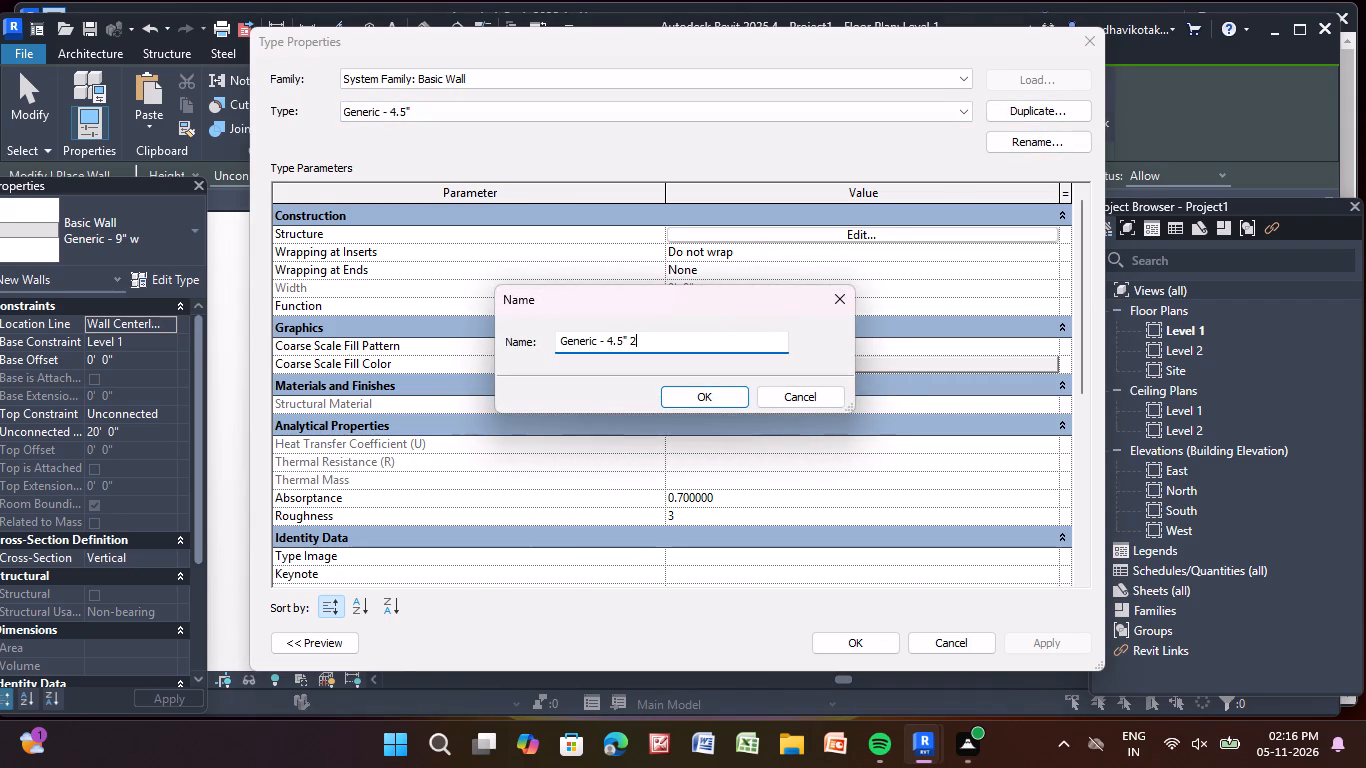
pyautogui.press('BackSpace')
pyautogui.press('p')
pyautogui.click(724, 400)
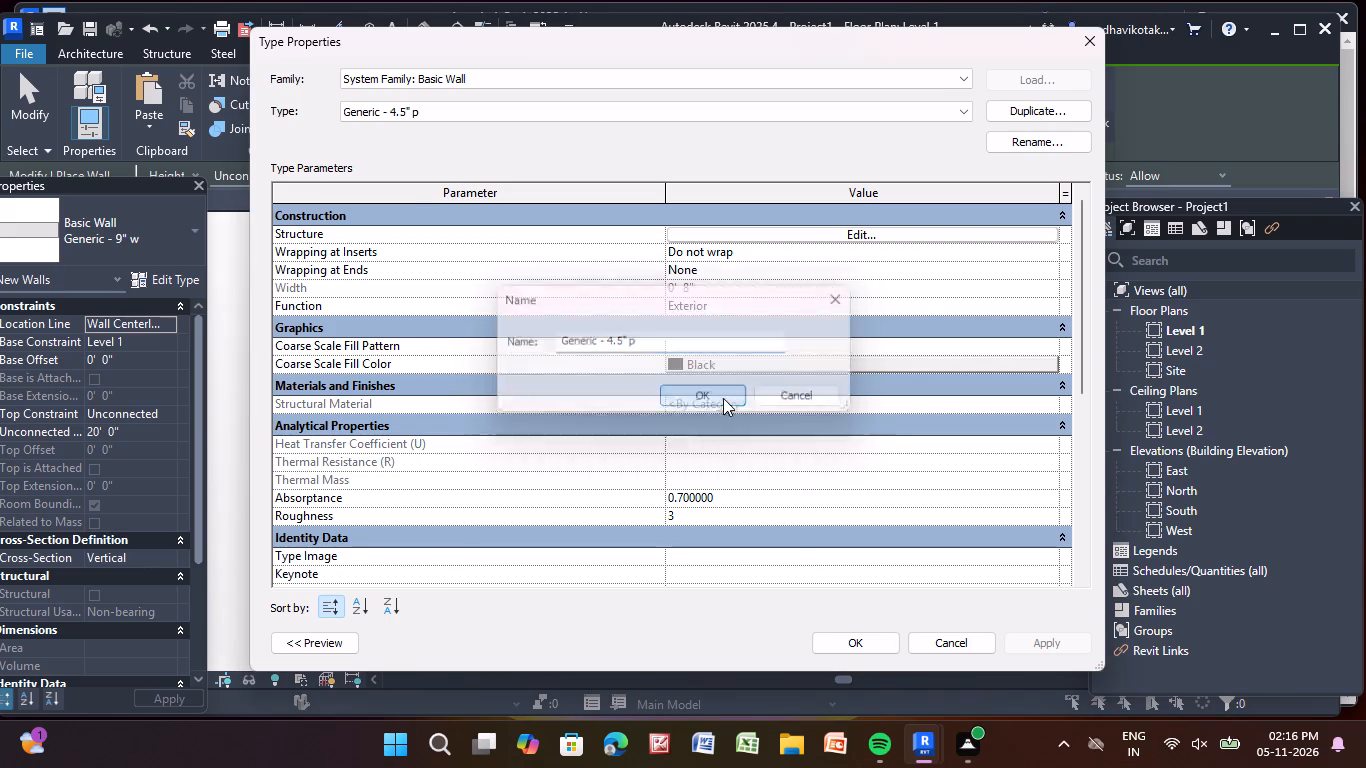
pyautogui.click(868, 643)
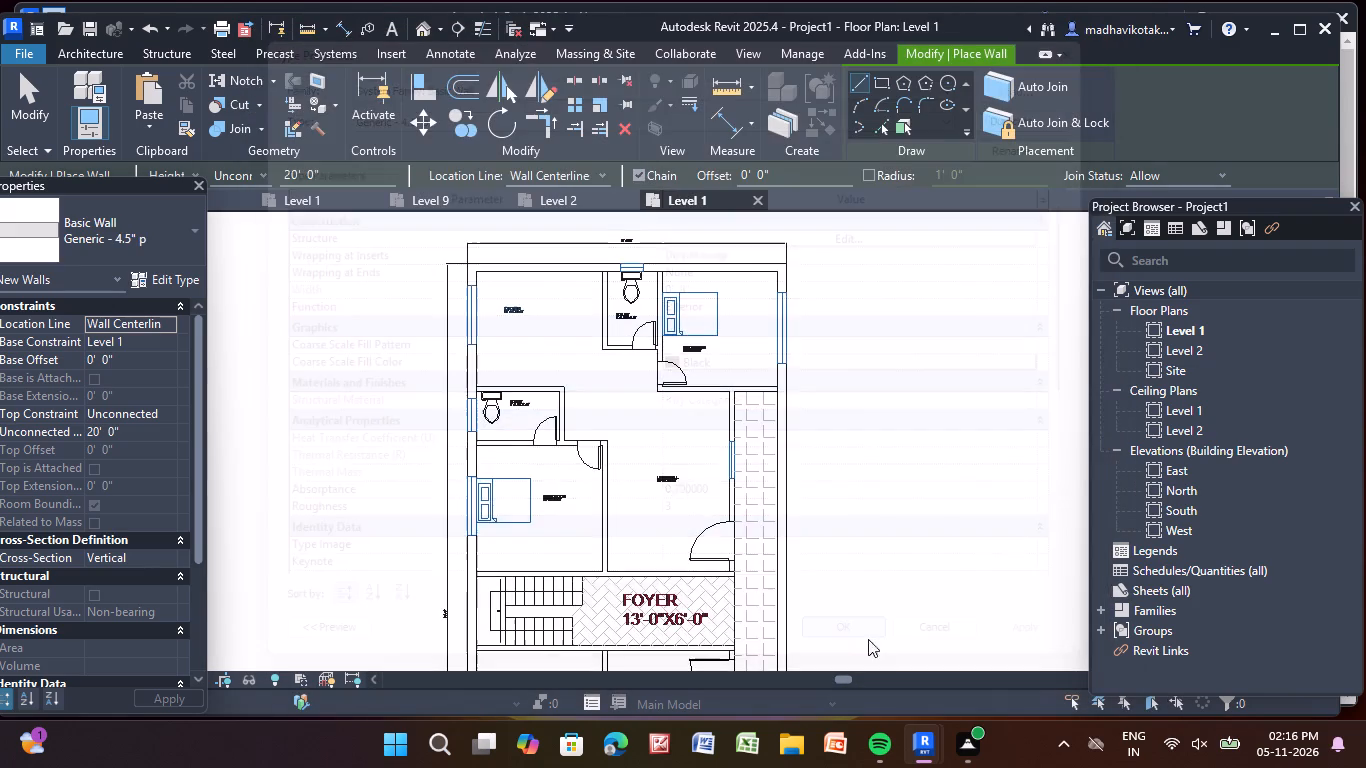
# Draw a Generic - 9" w wall along the centerline of the plan's upper exterior wall, from the kitchen's outer corner to Bed Room-1's outer corner.
pyautogui.scroll(-5, 573, 493)
pyautogui.moveTo(557, 363); pyautogui.dragTo(527, 251, button='middle')
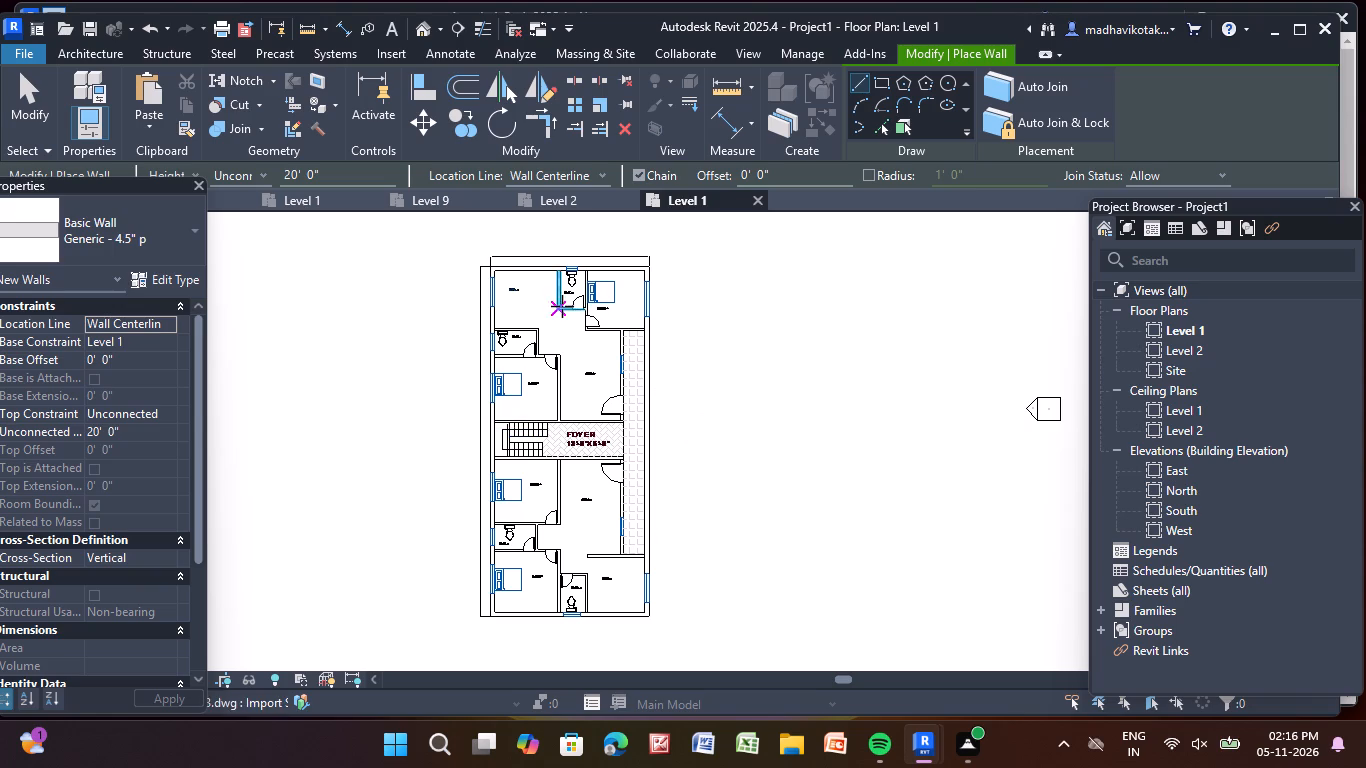
pyautogui.scroll(4, 450, 285)
pyautogui.moveTo(521, 276); pyautogui.dragTo(504, 359, button='middle')
pyautogui.scroll(3, 521, 276)
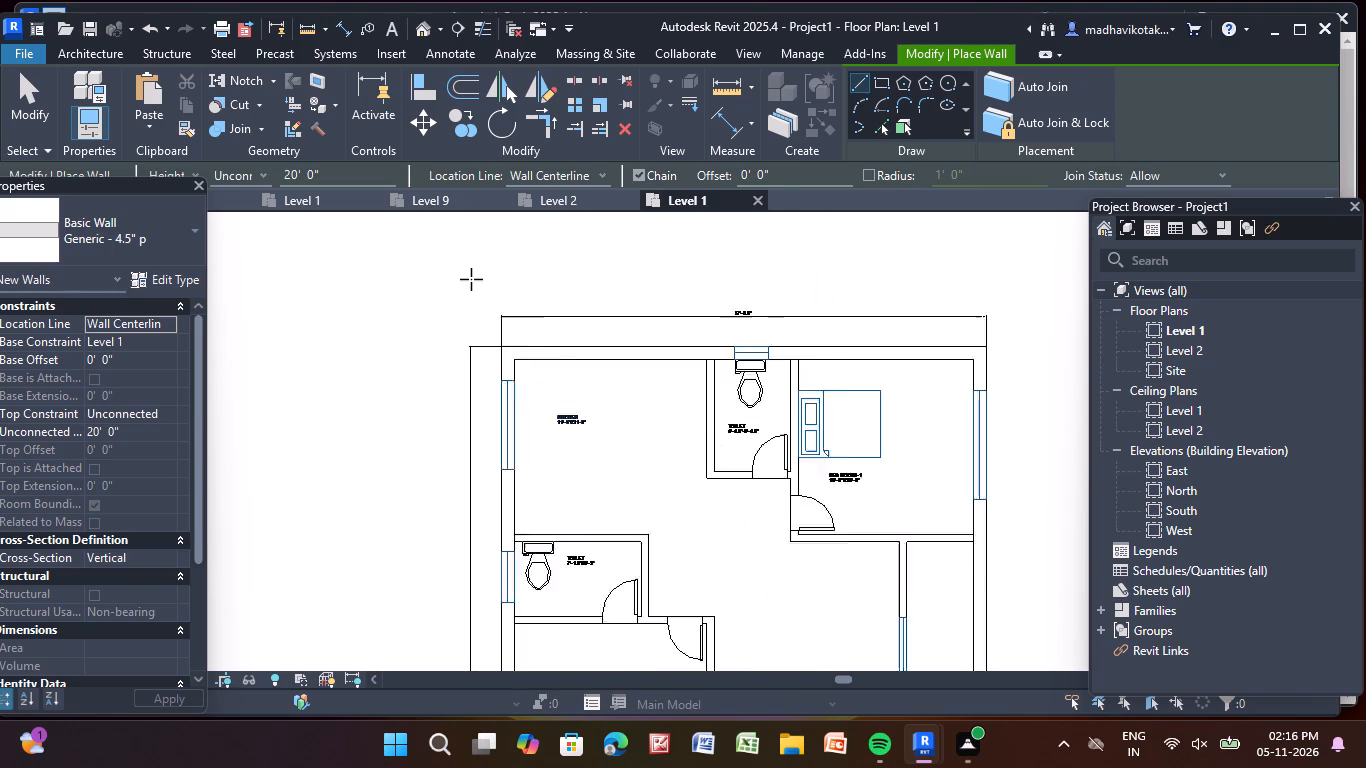
pyautogui.scroll(9, 471, 279)
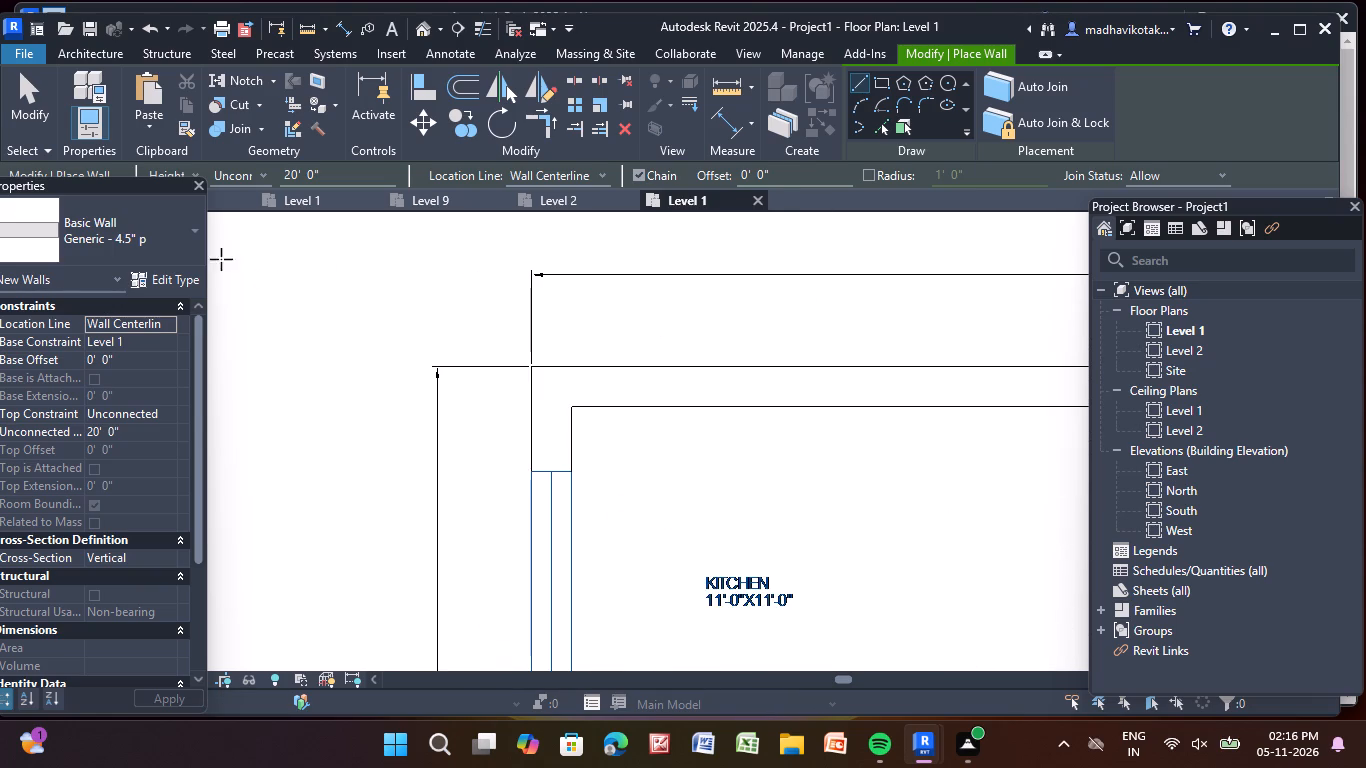
pyautogui.click(169, 233)
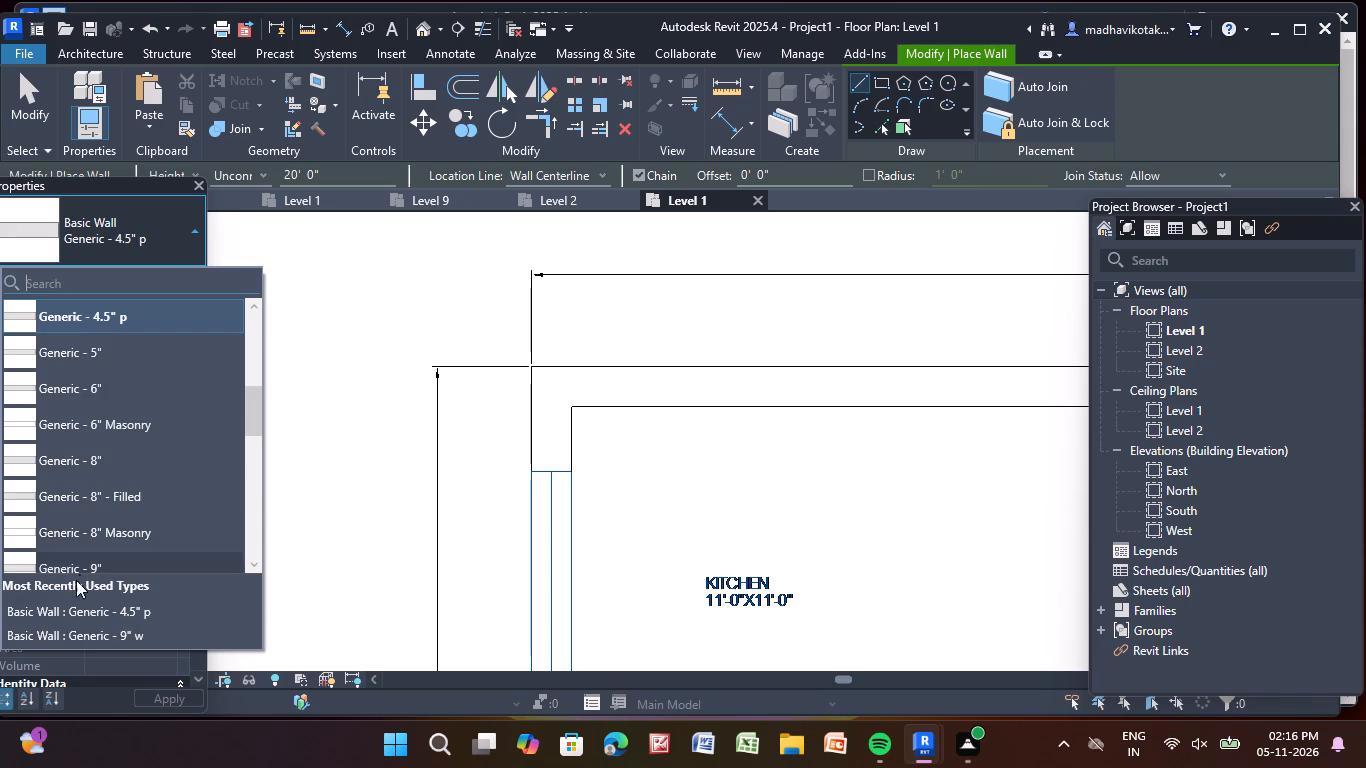
pyautogui.click(97, 633)
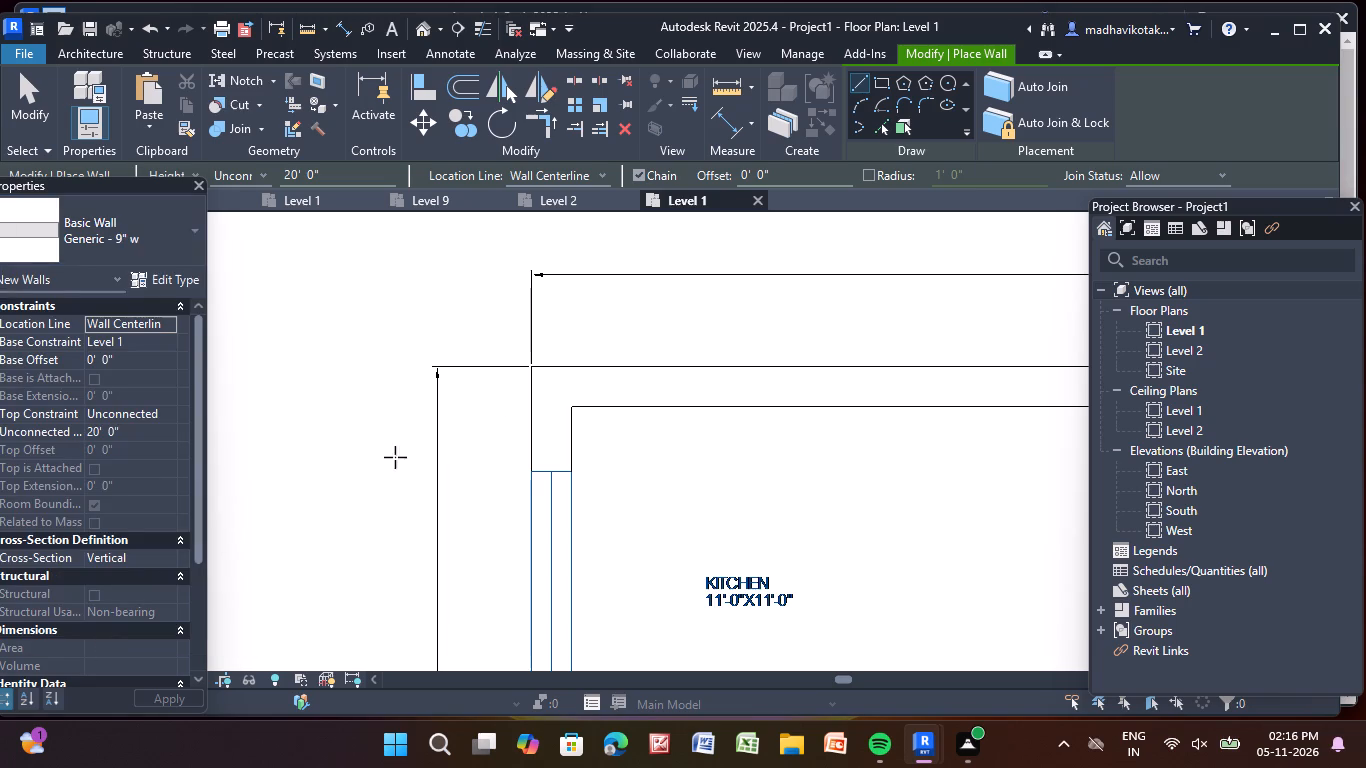
pyautogui.click(531, 385)
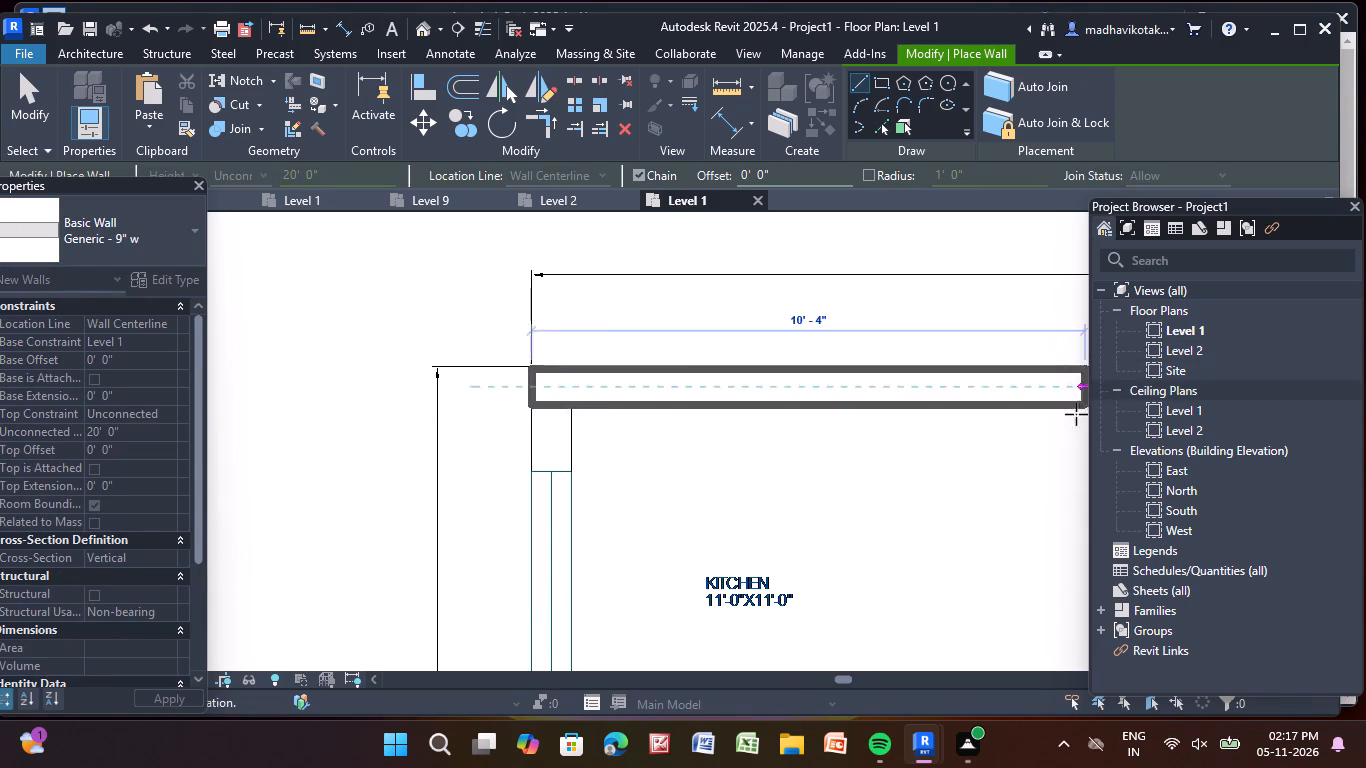
pyautogui.scroll(-1, 1074, 417)
pyautogui.moveTo(1049, 430); pyautogui.dragTo(516, 428, button='middle')
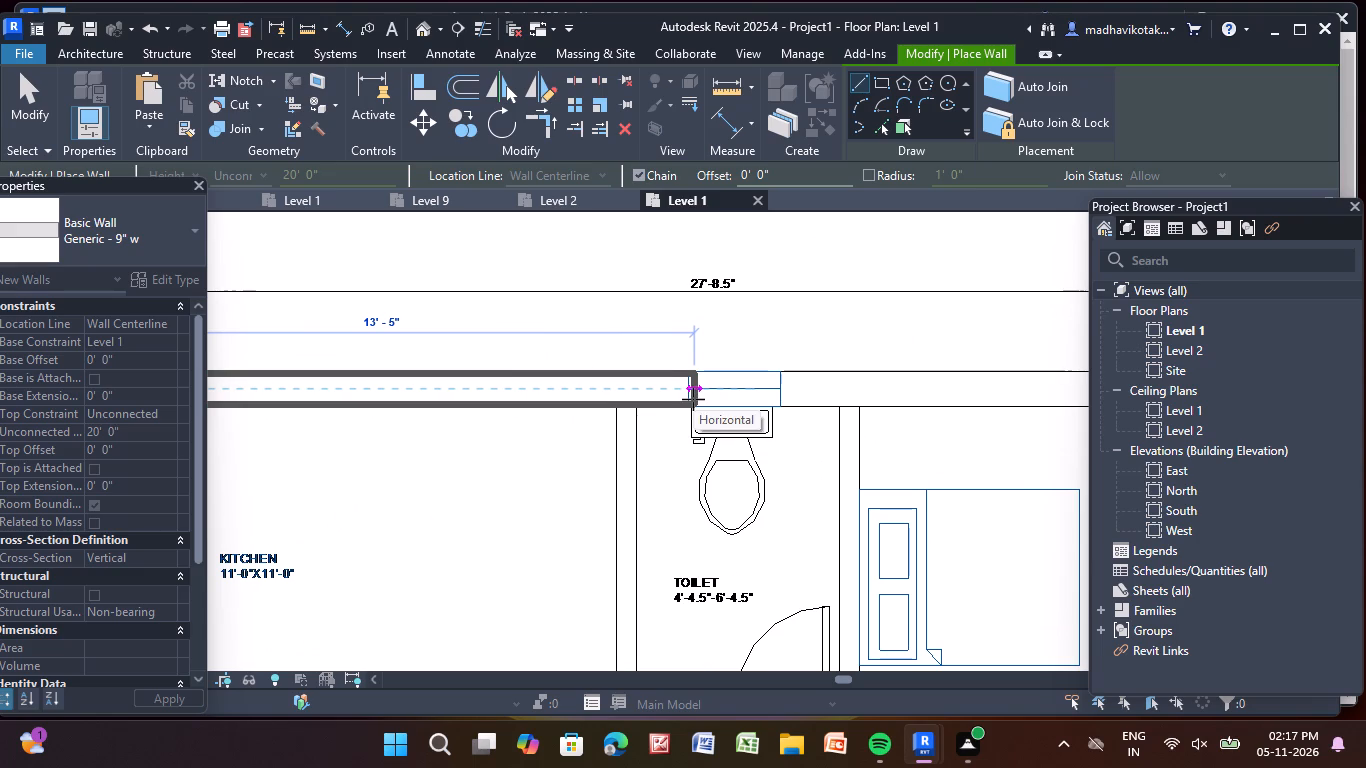
pyautogui.scroll(-3, 886, 396)
pyautogui.moveTo(886, 397); pyautogui.dragTo(391, 441, button='middle')
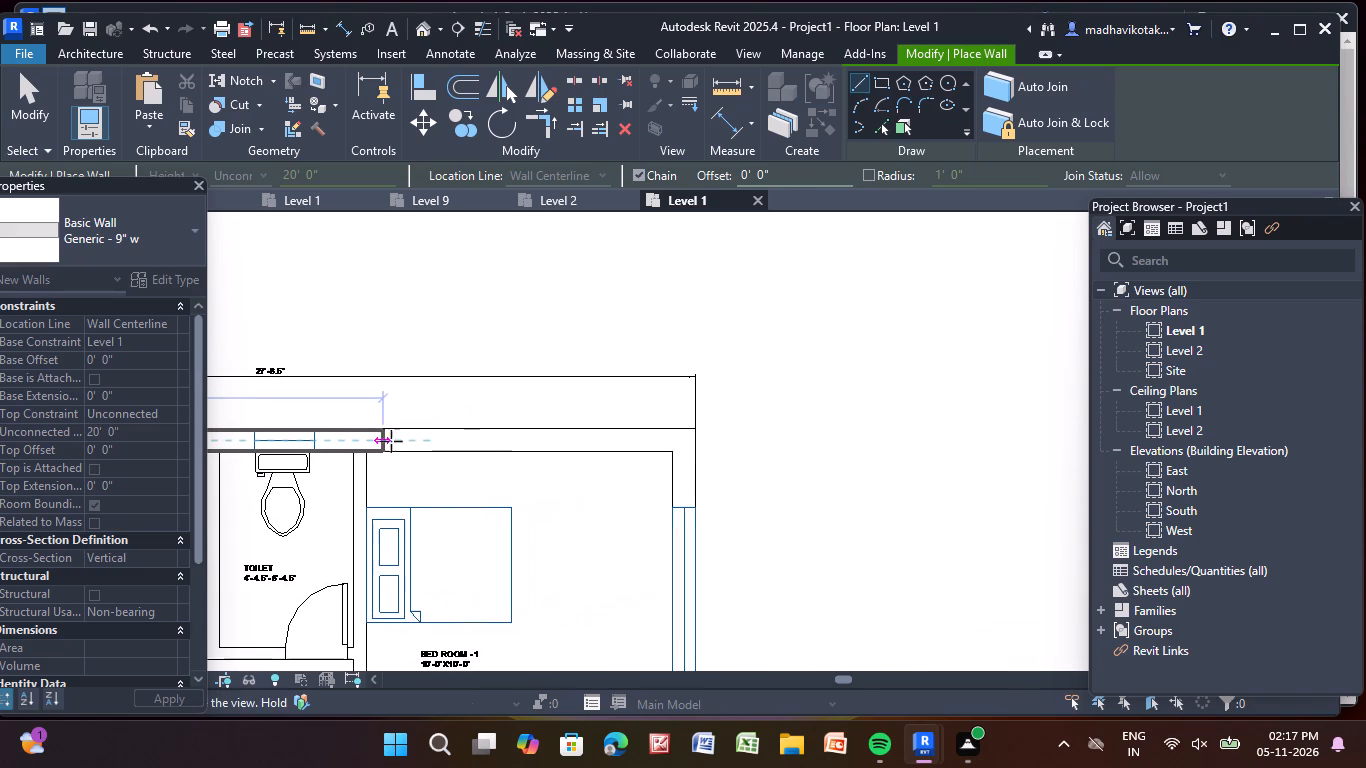
pyautogui.moveTo(391, 441); pyautogui.dragTo(384, 445, button='middle')
pyautogui.scroll(4, 695, 441)
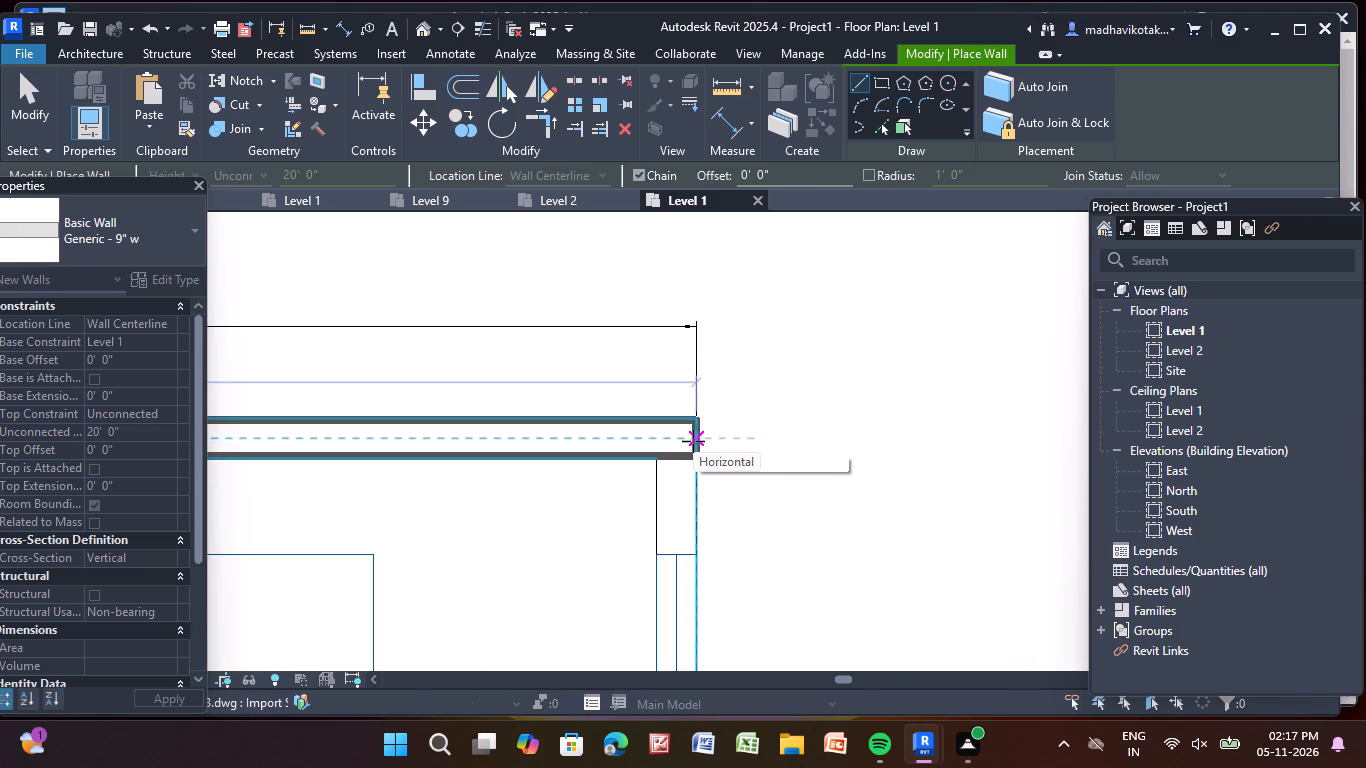
pyautogui.click(692, 442)
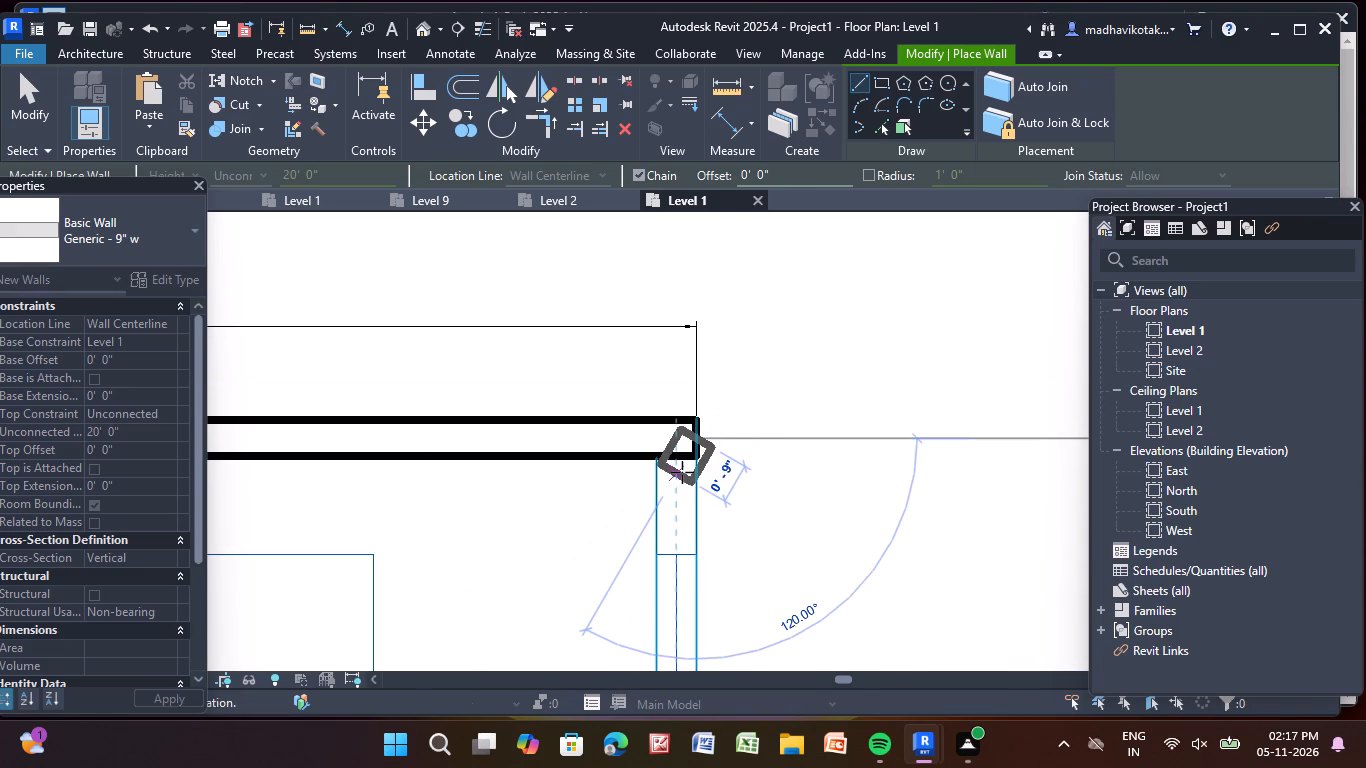
pyautogui.press('Escape')
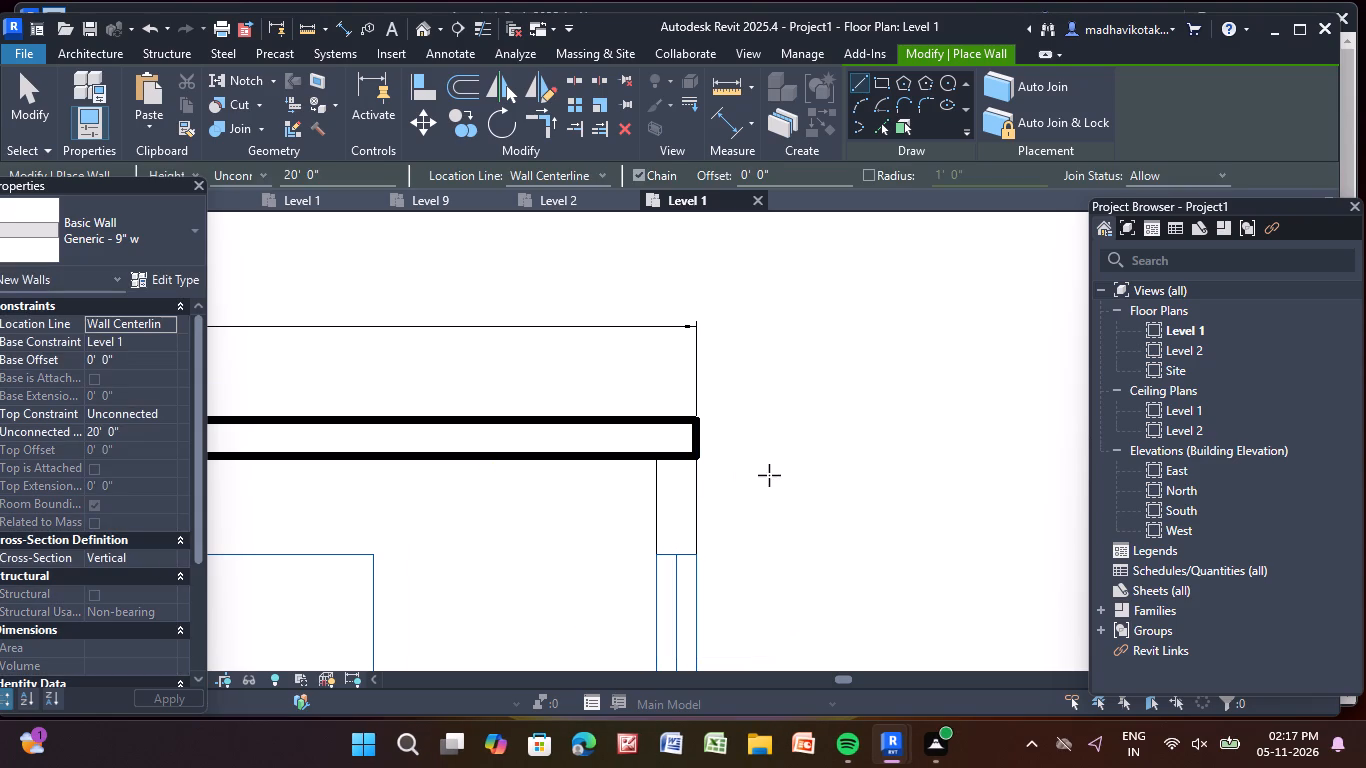
# Draw a Generic - 9" w wall along the plan's right exterior wall, from the upper wall at Bed Room-1 to the lower kitchen's outer corner.
pyautogui.click(676, 463)
pyautogui.moveTo(701, 603); pyautogui.dragTo(658, 487, button='middle')
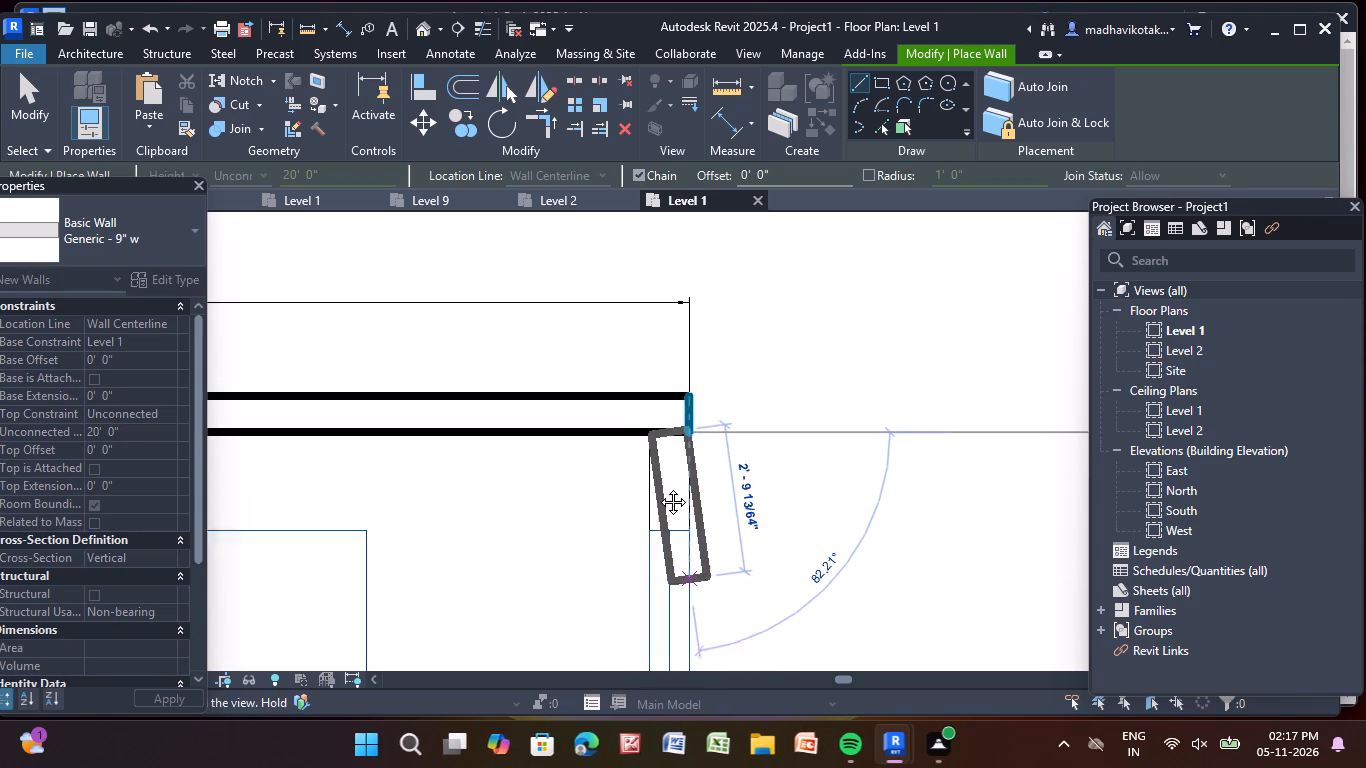
pyautogui.moveTo(658, 487); pyautogui.dragTo(500, 114, button='middle')
pyautogui.scroll(-3, 524, 500)
pyautogui.moveTo(521, 507); pyautogui.dragTo(542, 331, button='middle')
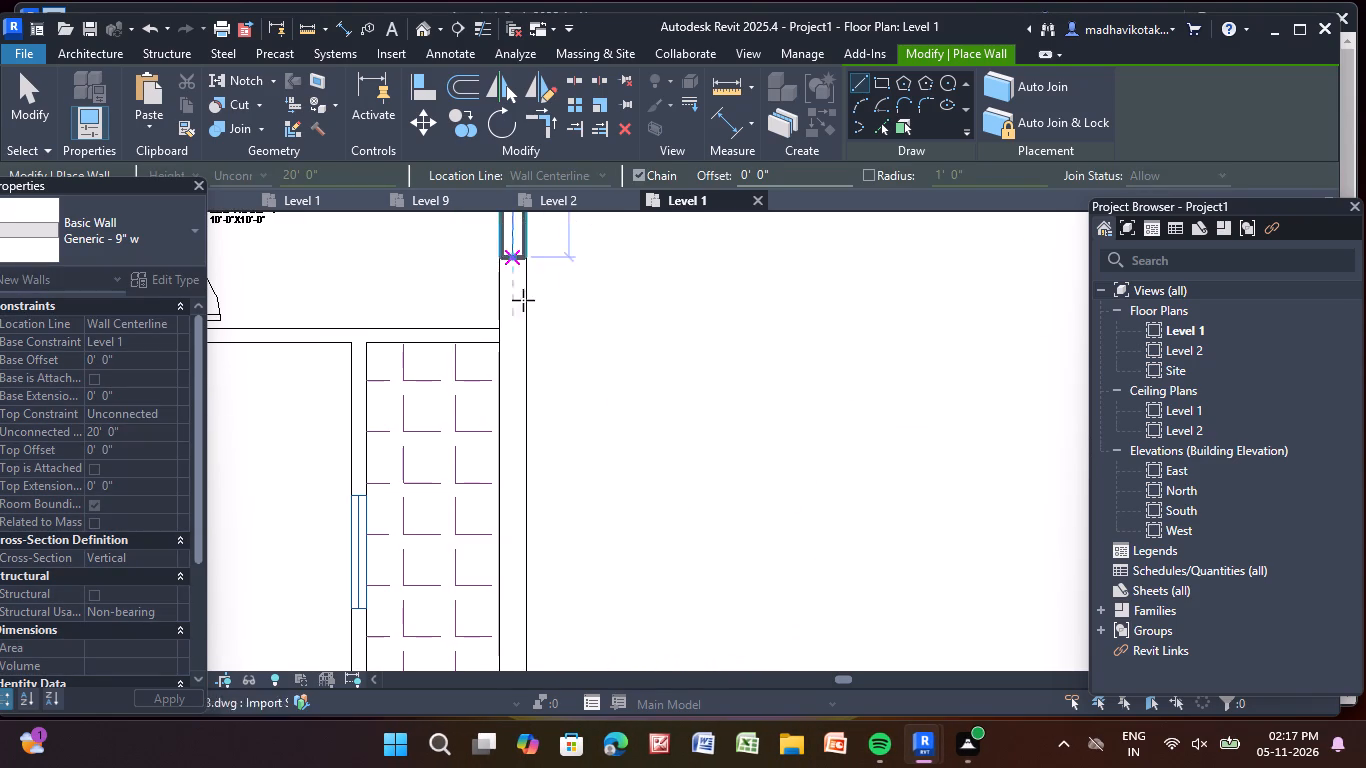
pyautogui.scroll(-2, 532, 542)
pyautogui.moveTo(527, 551); pyautogui.dragTo(548, 186, button='middle')
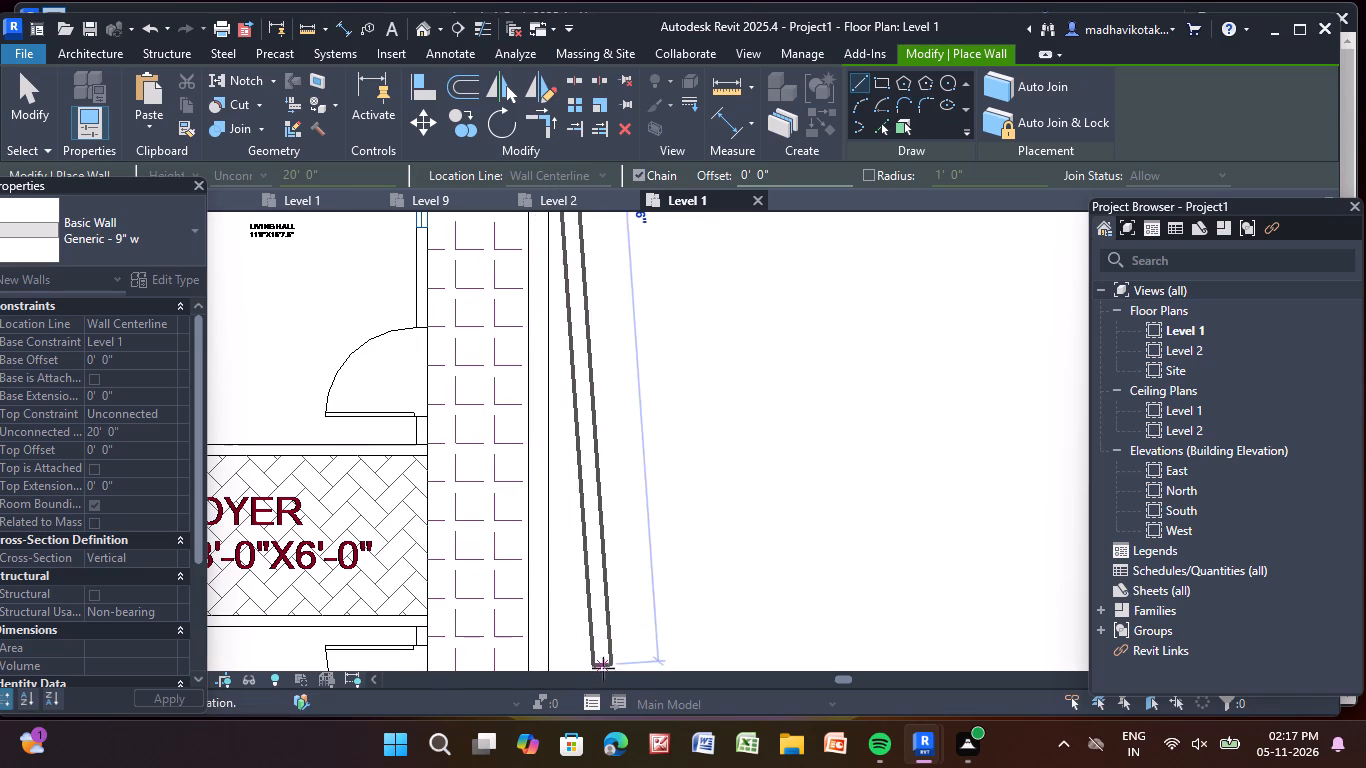
pyautogui.moveTo(601, 668); pyautogui.dragTo(634, 377, button='middle')
pyautogui.scroll(-2, 621, 516)
pyautogui.moveTo(615, 533); pyautogui.dragTo(581, 307, button='middle')
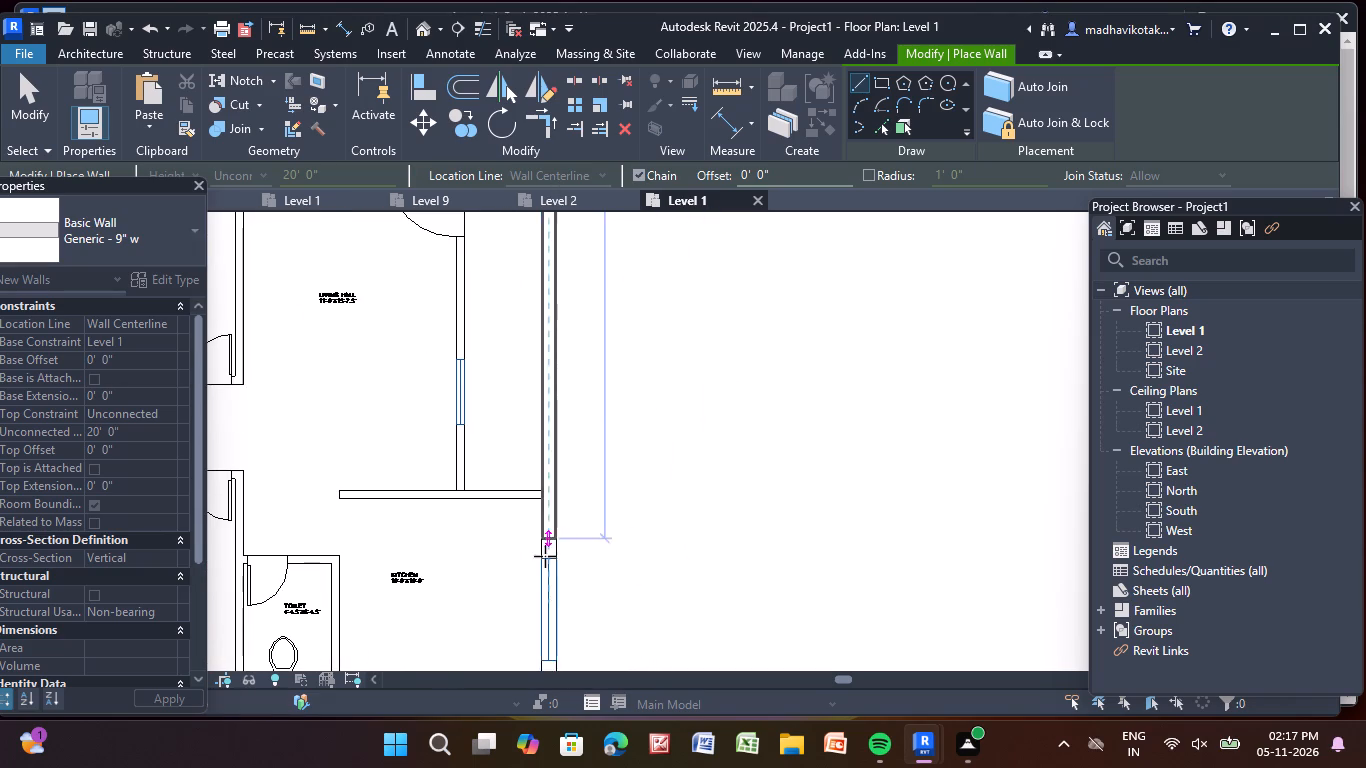
pyautogui.moveTo(545, 558); pyautogui.dragTo(525, 408, button='middle')
pyautogui.scroll(7, 530, 555)
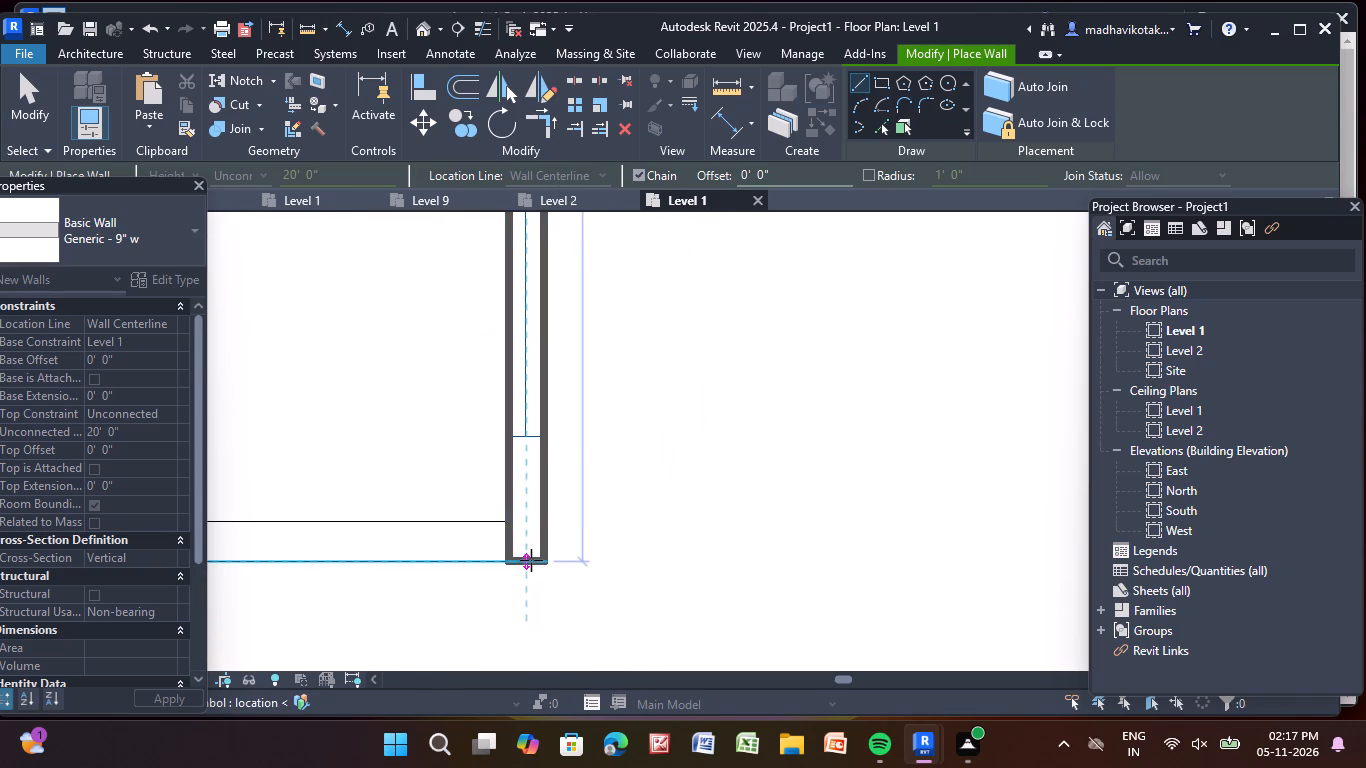
pyautogui.click(531, 560)
pyautogui.press('Escape')
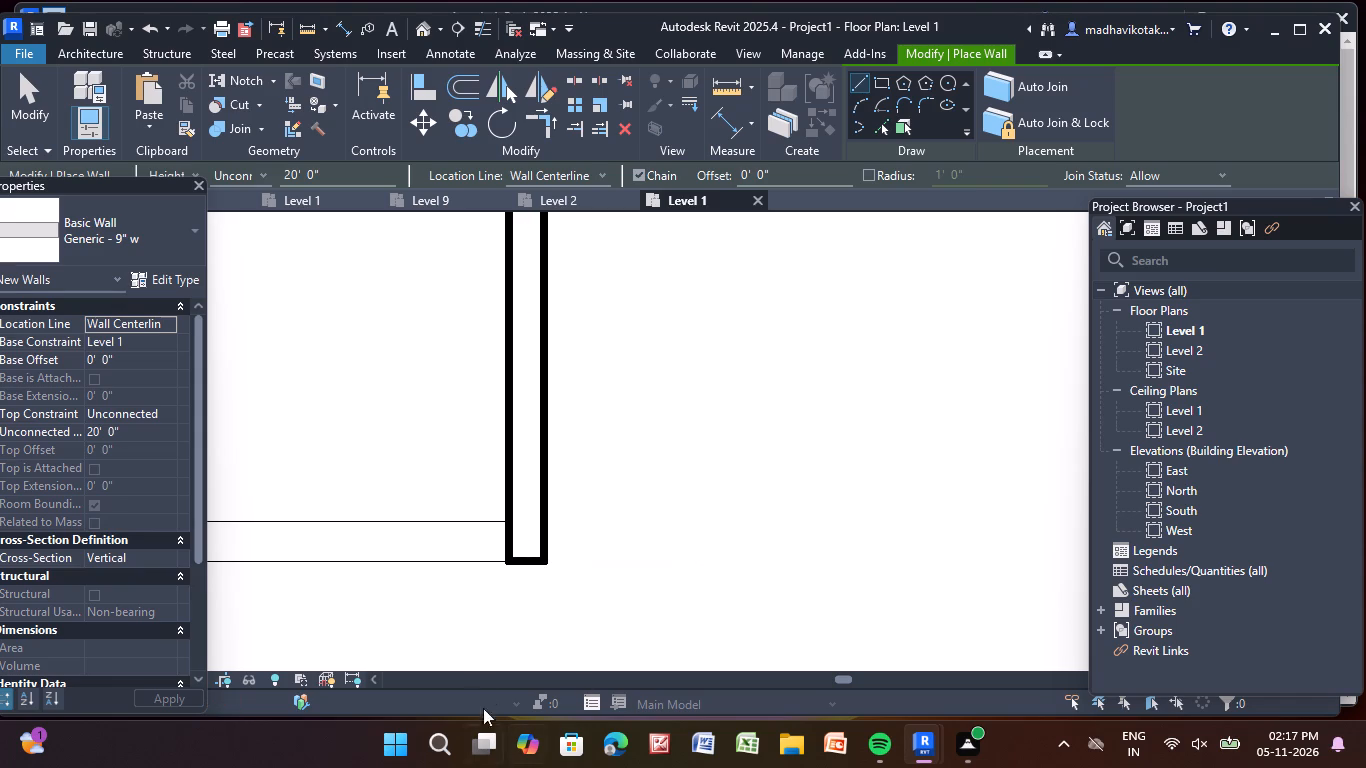
# Draw a Generic - 9" w wall about 27'-0" long along the lower exterior wall, from the right exterior wall to the M.Bed Room's outer corner.
pyautogui.scroll(6, 621, 524)
pyautogui.click(412, 556)
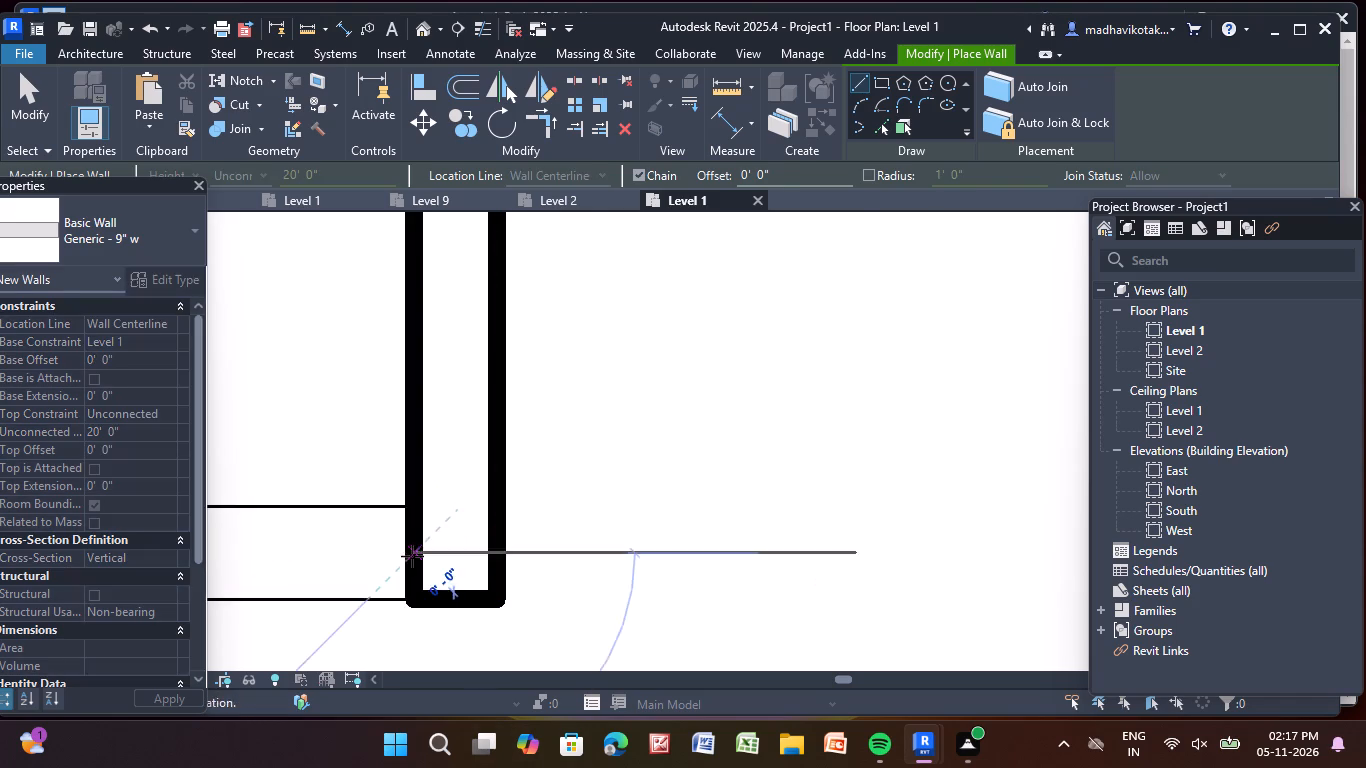
pyautogui.moveTo(395, 550); pyautogui.dragTo(1365, 590, button='middle')
pyautogui.scroll(-2, 514, 583)
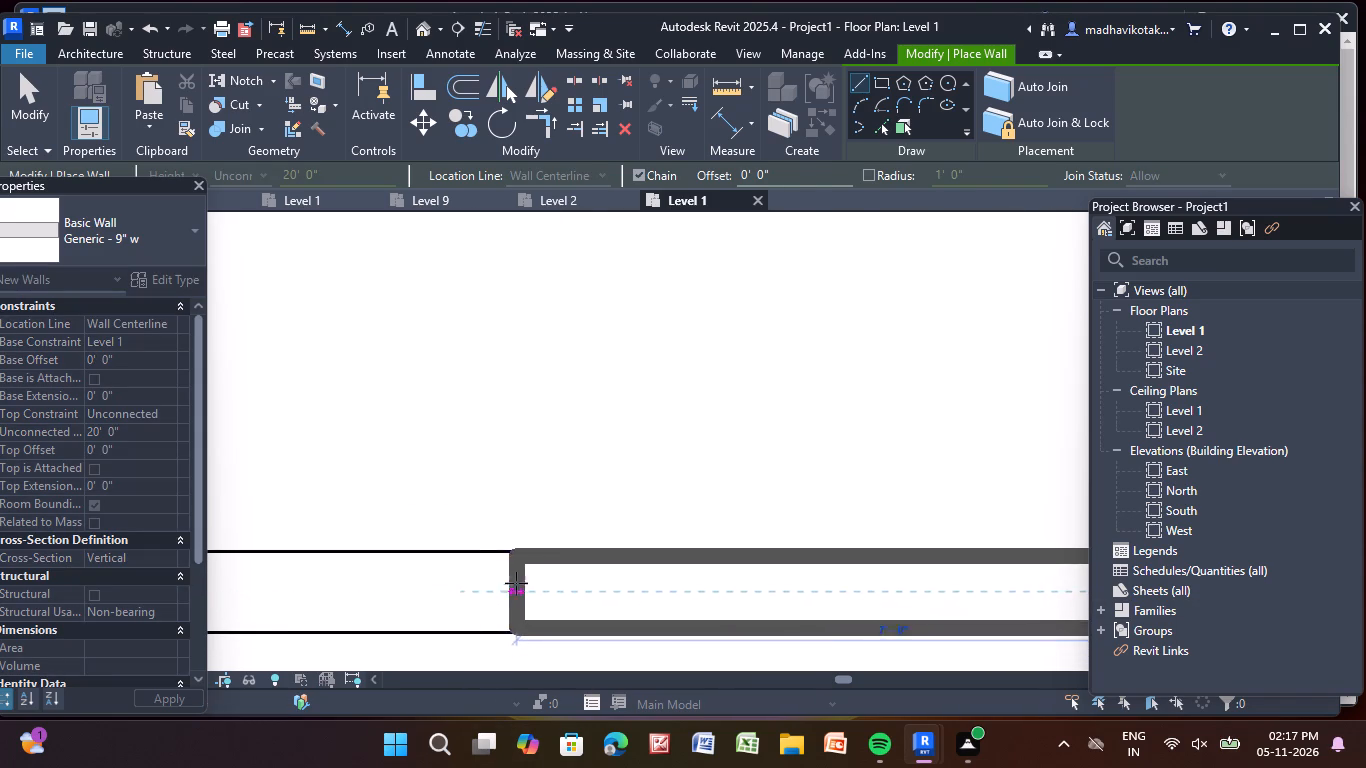
pyautogui.scroll(-2, 516, 583)
pyautogui.moveTo(532, 594); pyautogui.dragTo(1071, 503, button='middle')
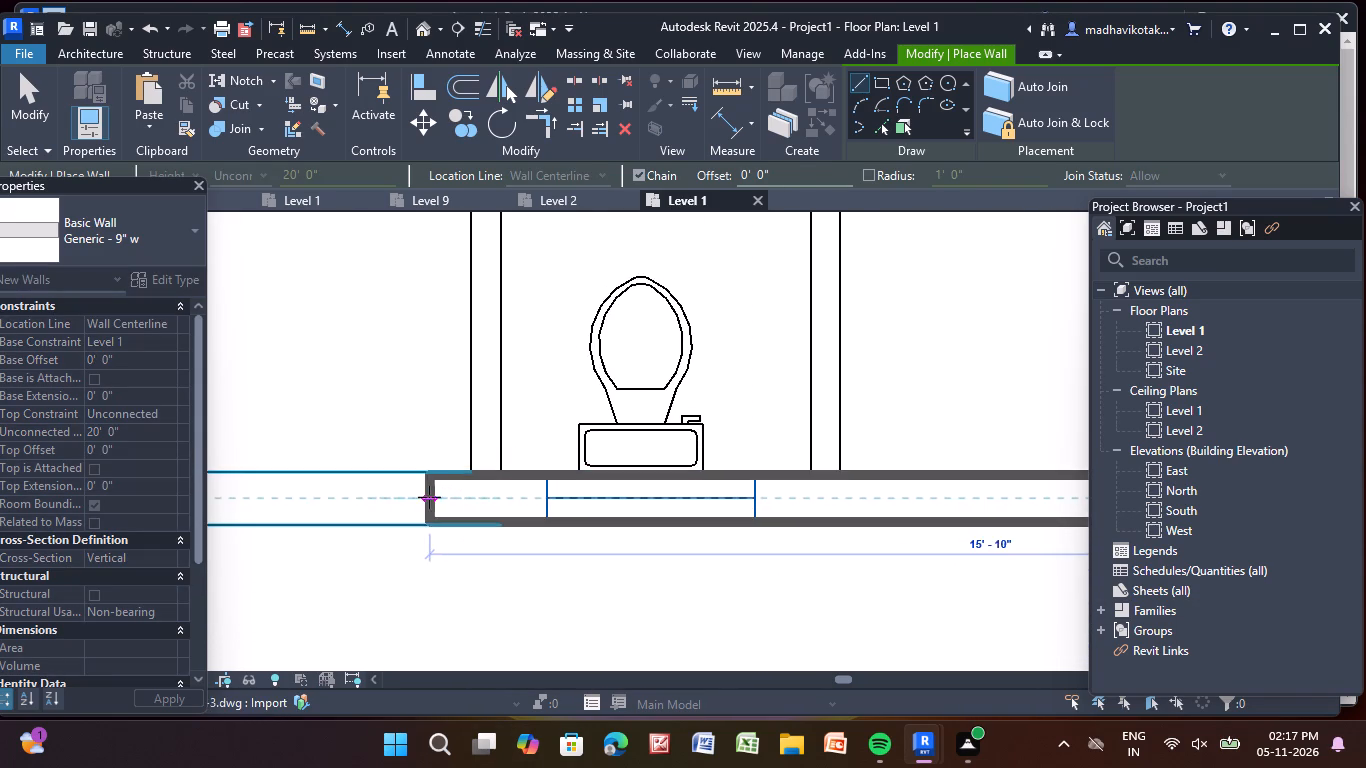
pyautogui.scroll(-3, 429, 497)
pyautogui.moveTo(435, 511); pyautogui.dragTo(712, 578, button='middle')
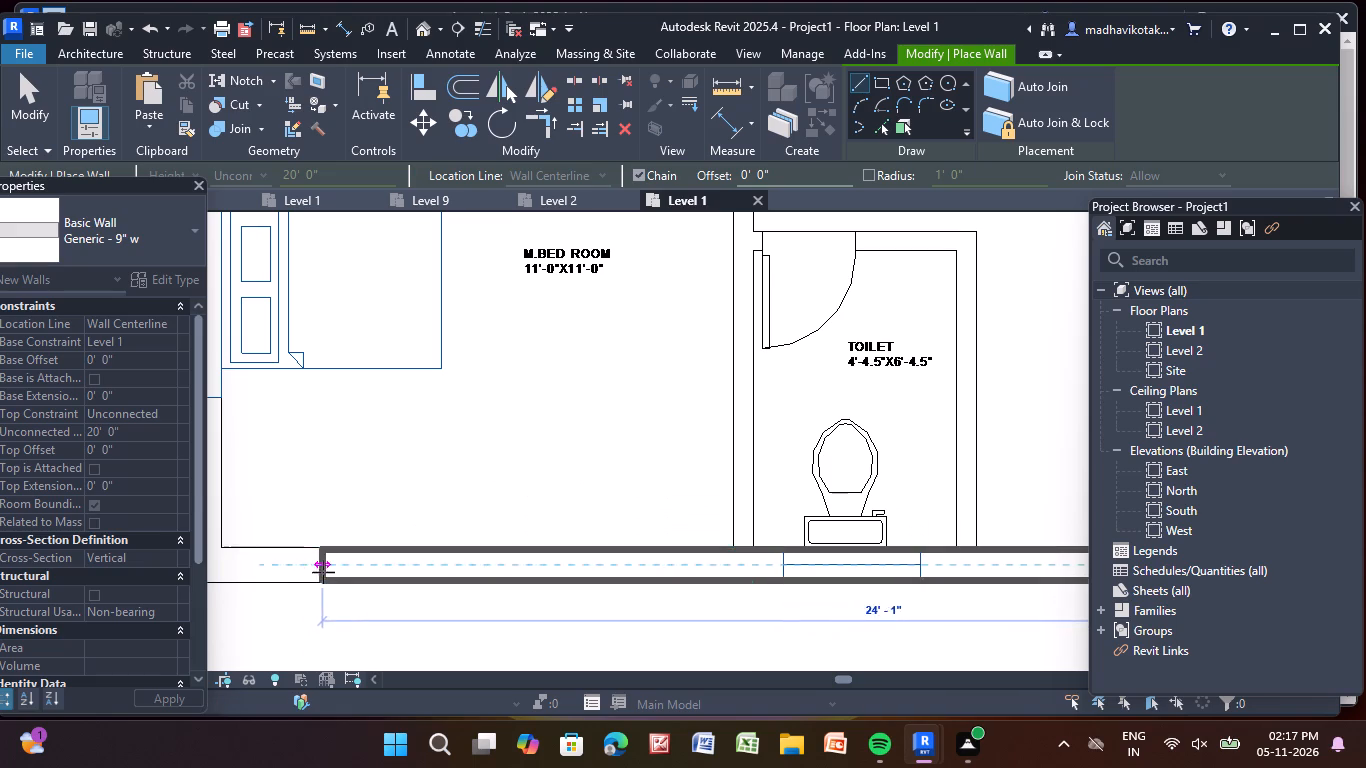
pyautogui.moveTo(324, 571); pyautogui.dragTo(543, 614, button='middle')
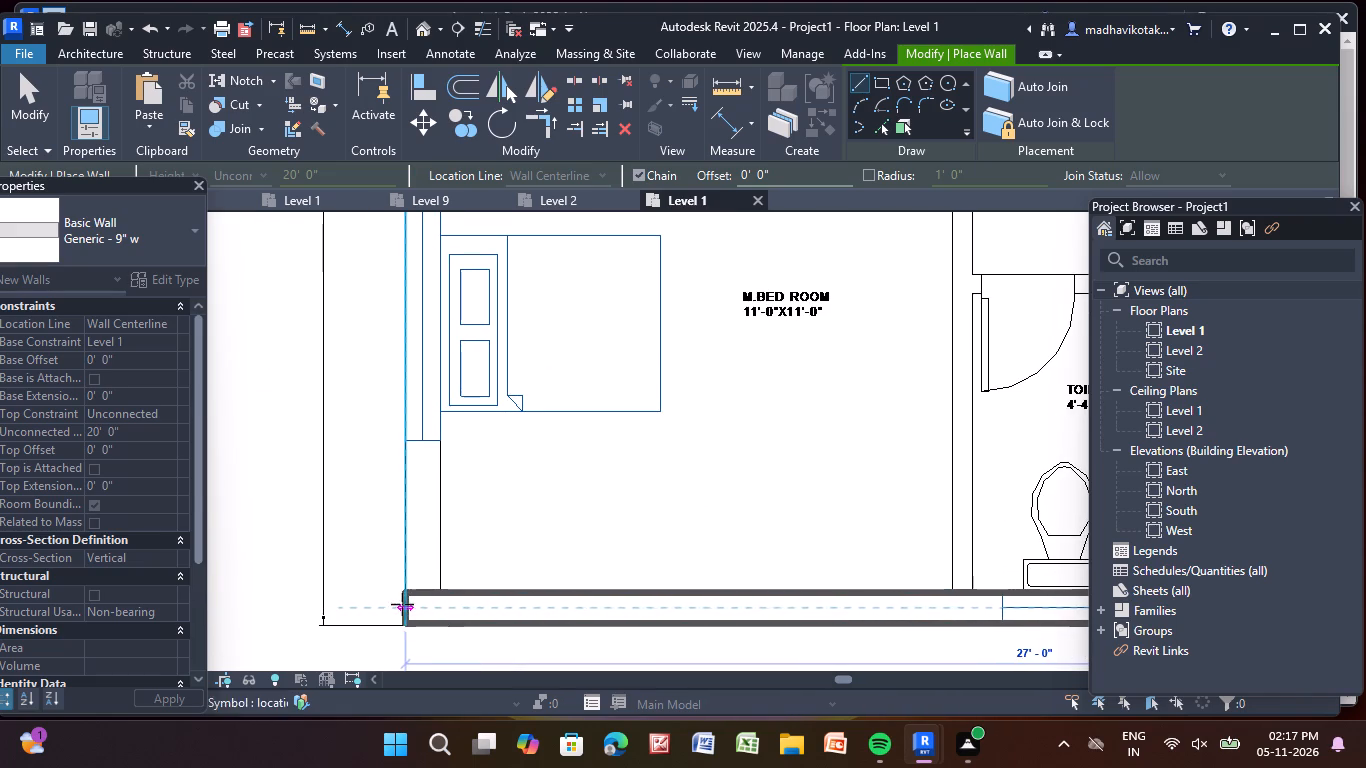
pyautogui.click(404, 604)
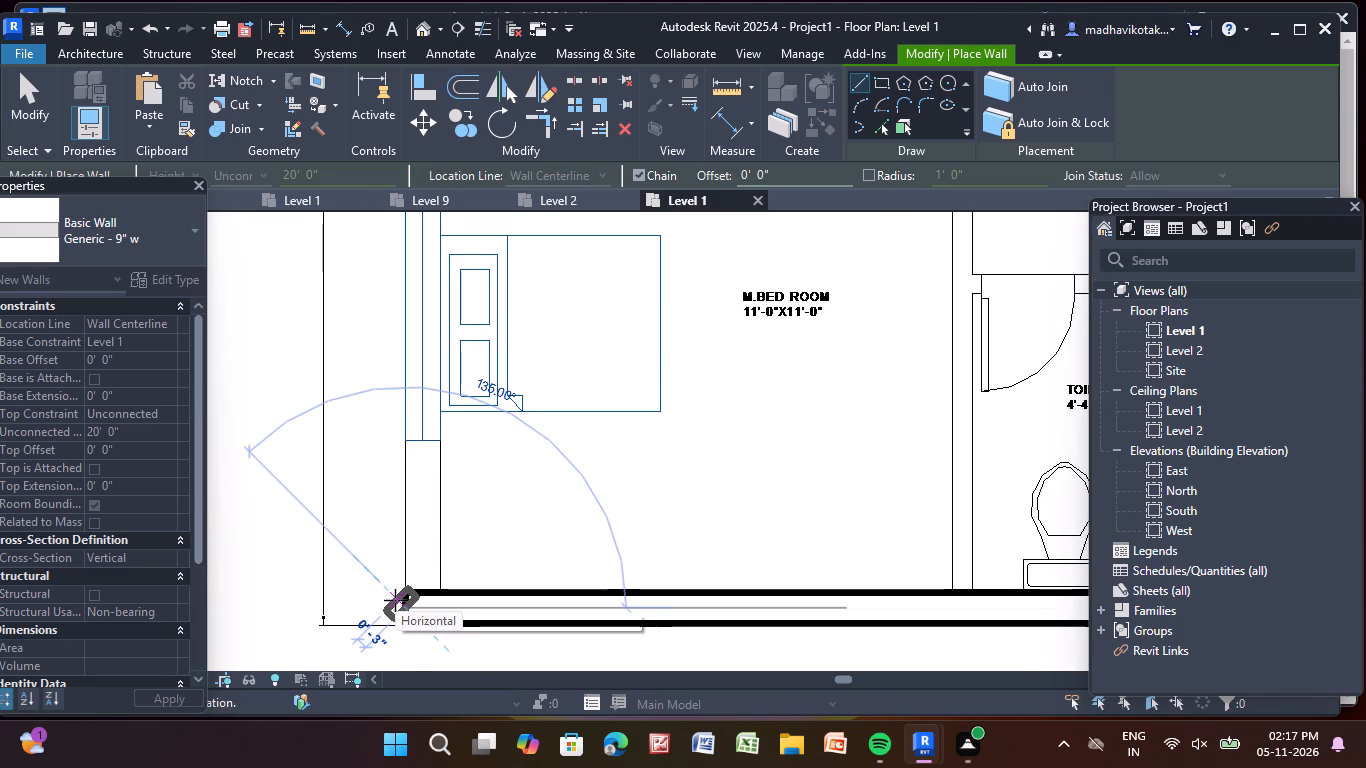
pyautogui.press('Escape')
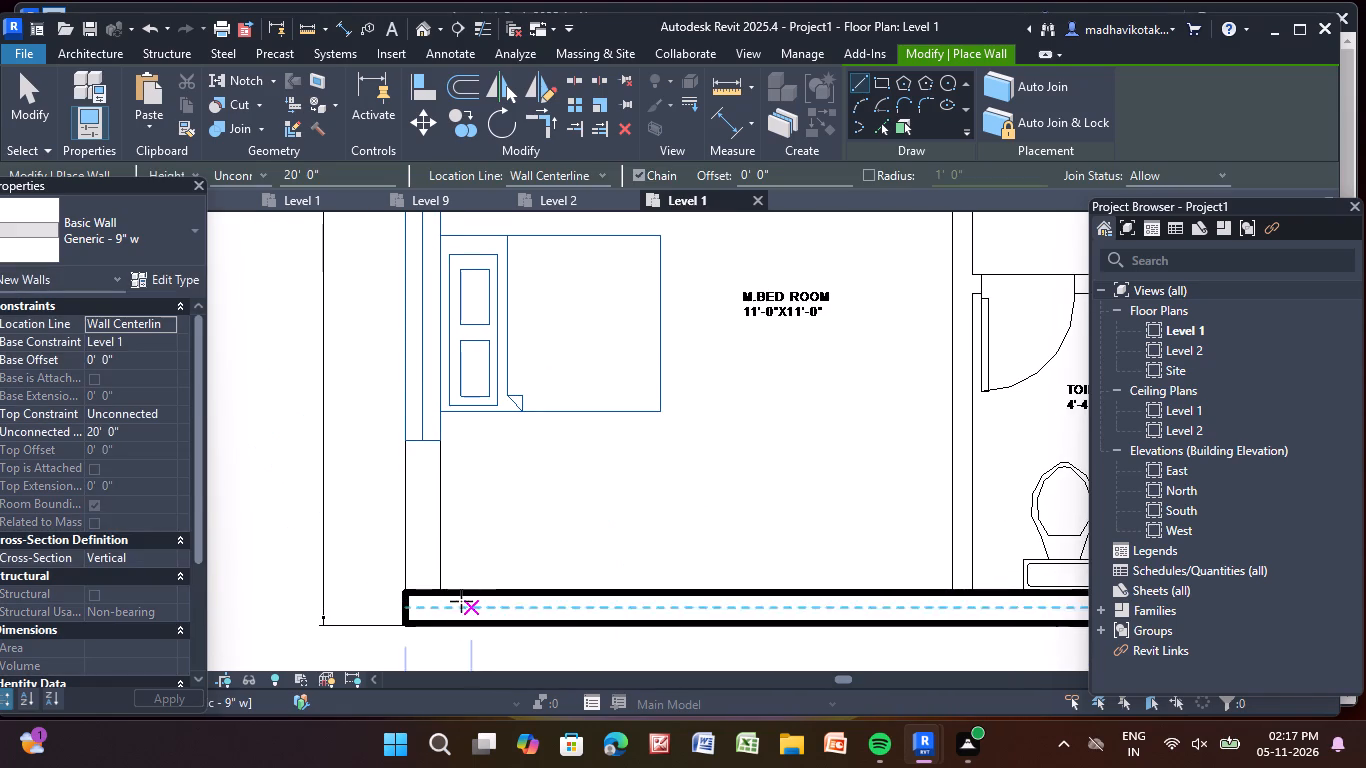
# Draw a Generic - 9" w wall along the plan's left exterior wall, from the lower wall at the M.Bed Room to the upper wall at the kitchen.
pyautogui.click(420, 595)
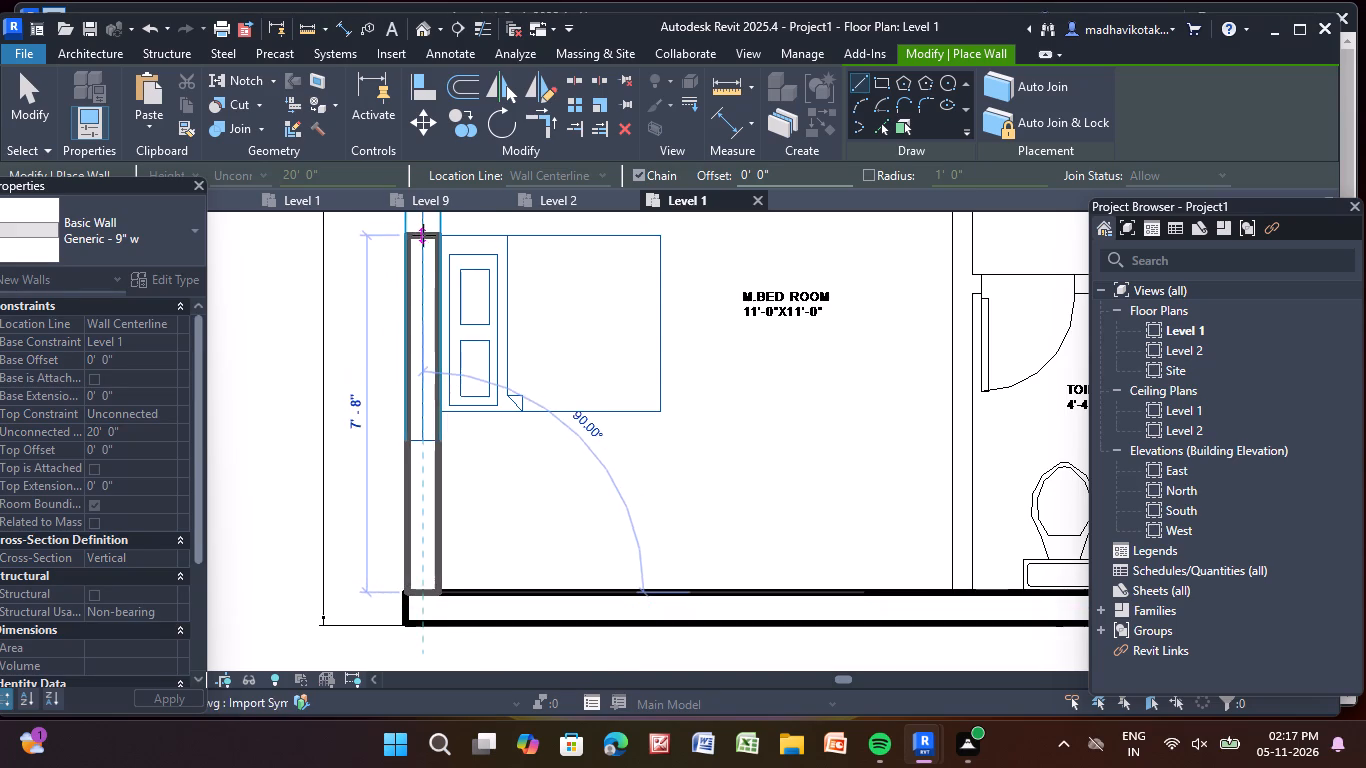
pyautogui.moveTo(424, 235); pyautogui.dragTo(672, 762, button='middle')
pyautogui.scroll(-1, 431, 243)
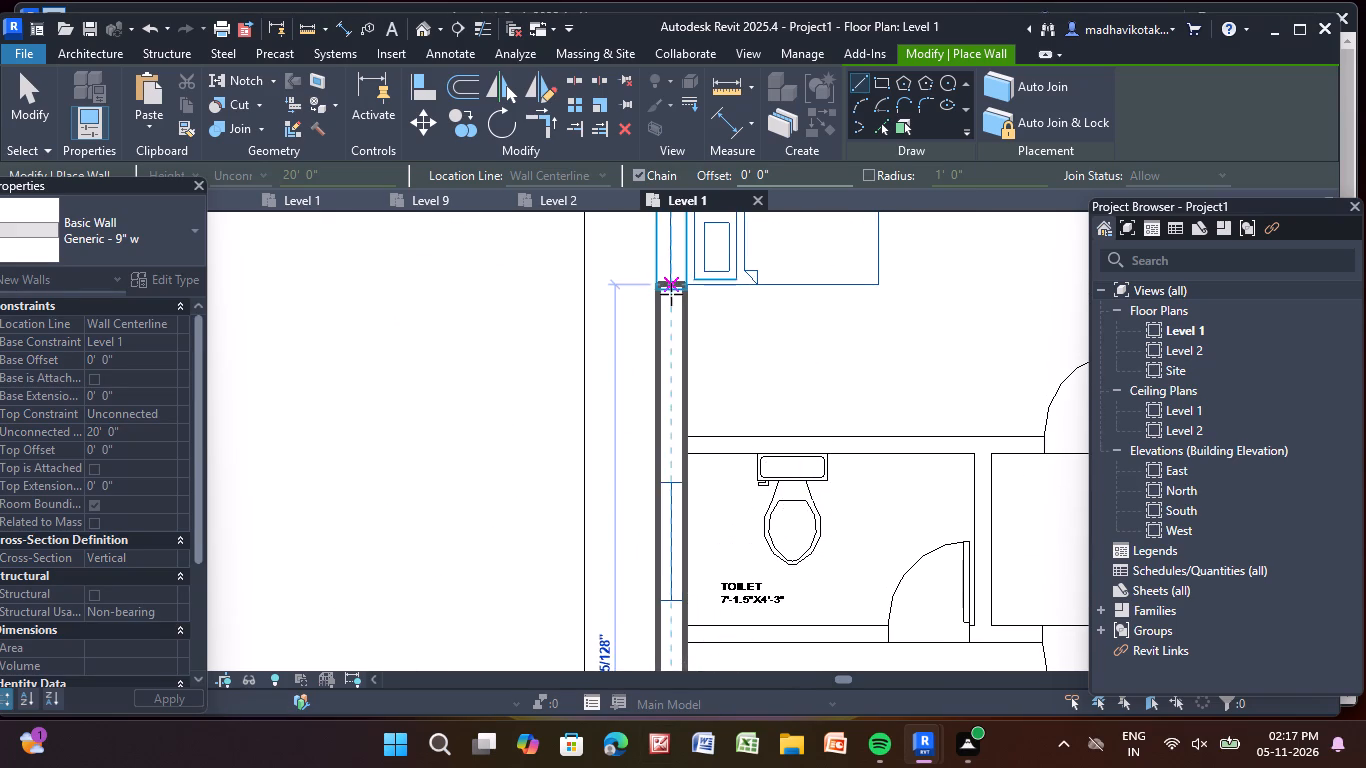
pyautogui.scroll(-1, 671, 294)
pyautogui.moveTo(668, 317); pyautogui.dragTo(494, 585, button='middle')
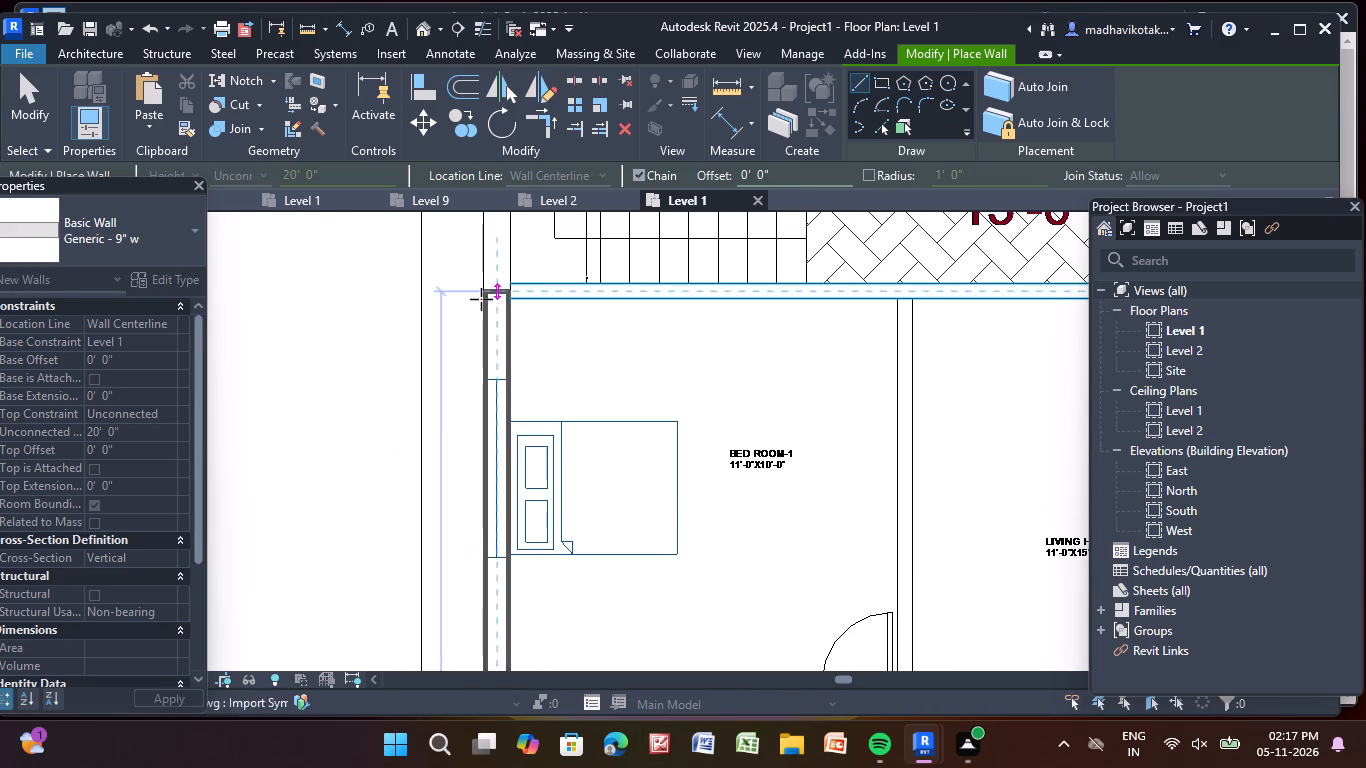
pyautogui.scroll(-4, 481, 299)
pyautogui.moveTo(480, 329); pyautogui.dragTo(441, 612, button='middle')
pyautogui.moveTo(459, 348); pyautogui.dragTo(374, 663, button='middle')
pyautogui.moveTo(371, 319); pyautogui.dragTo(385, 516, button='middle')
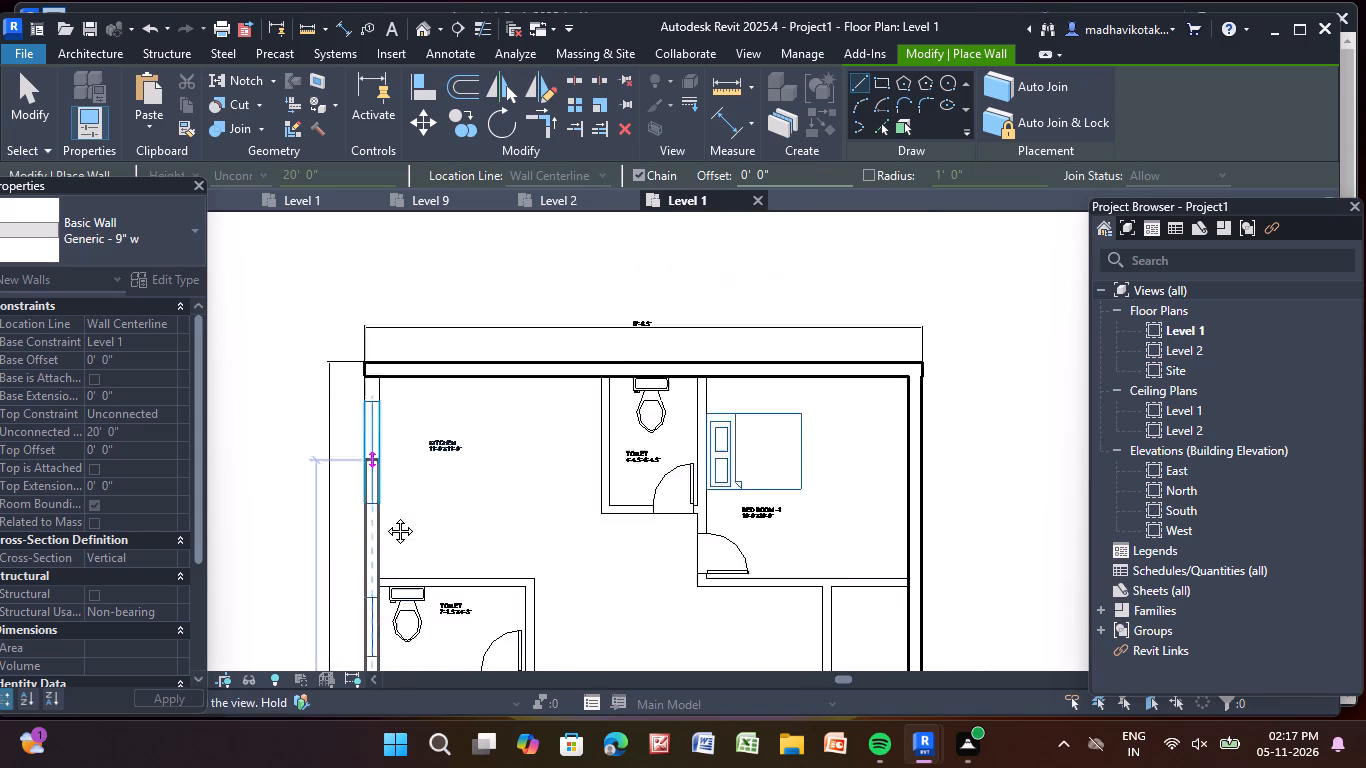
pyautogui.moveTo(385, 516); pyautogui.dragTo(389, 544, button='middle')
pyautogui.scroll(8, 368, 465)
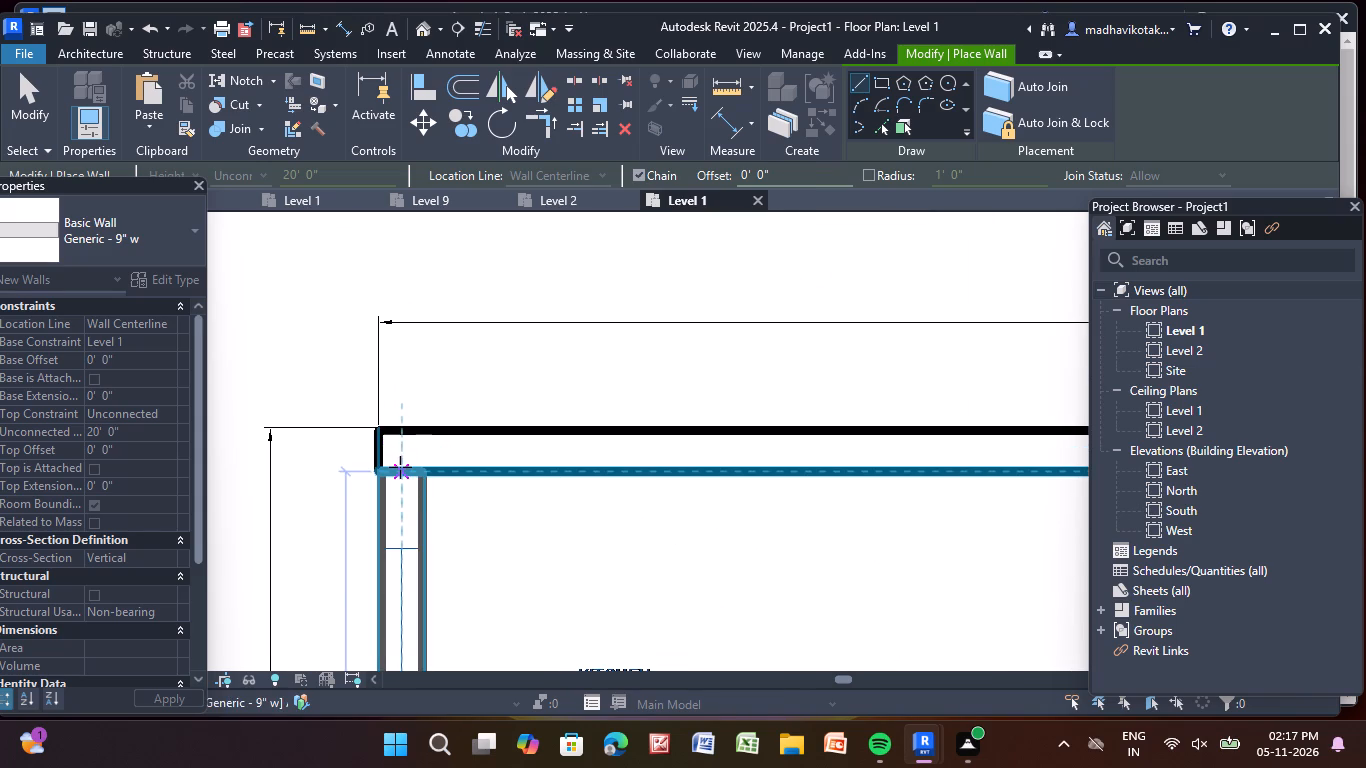
pyautogui.click(400, 467)
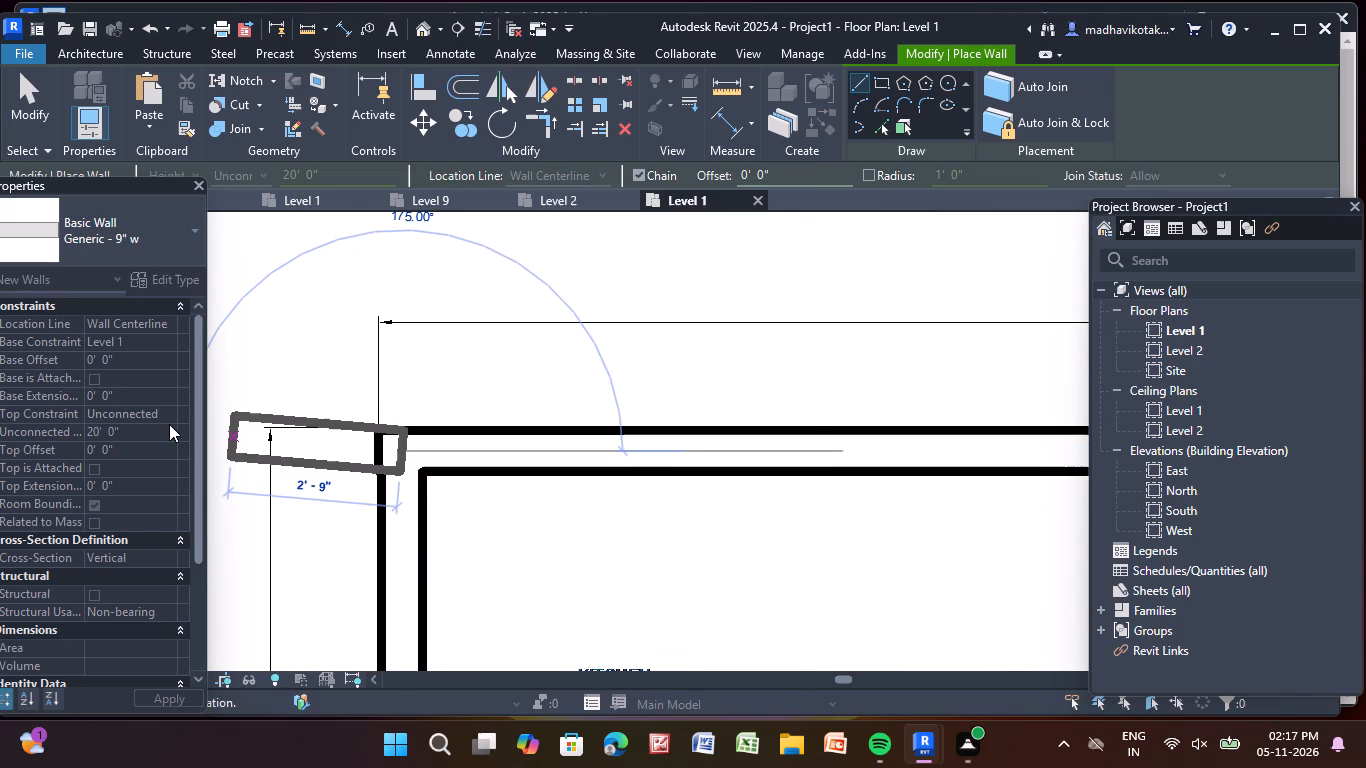
pyautogui.press('Escape')
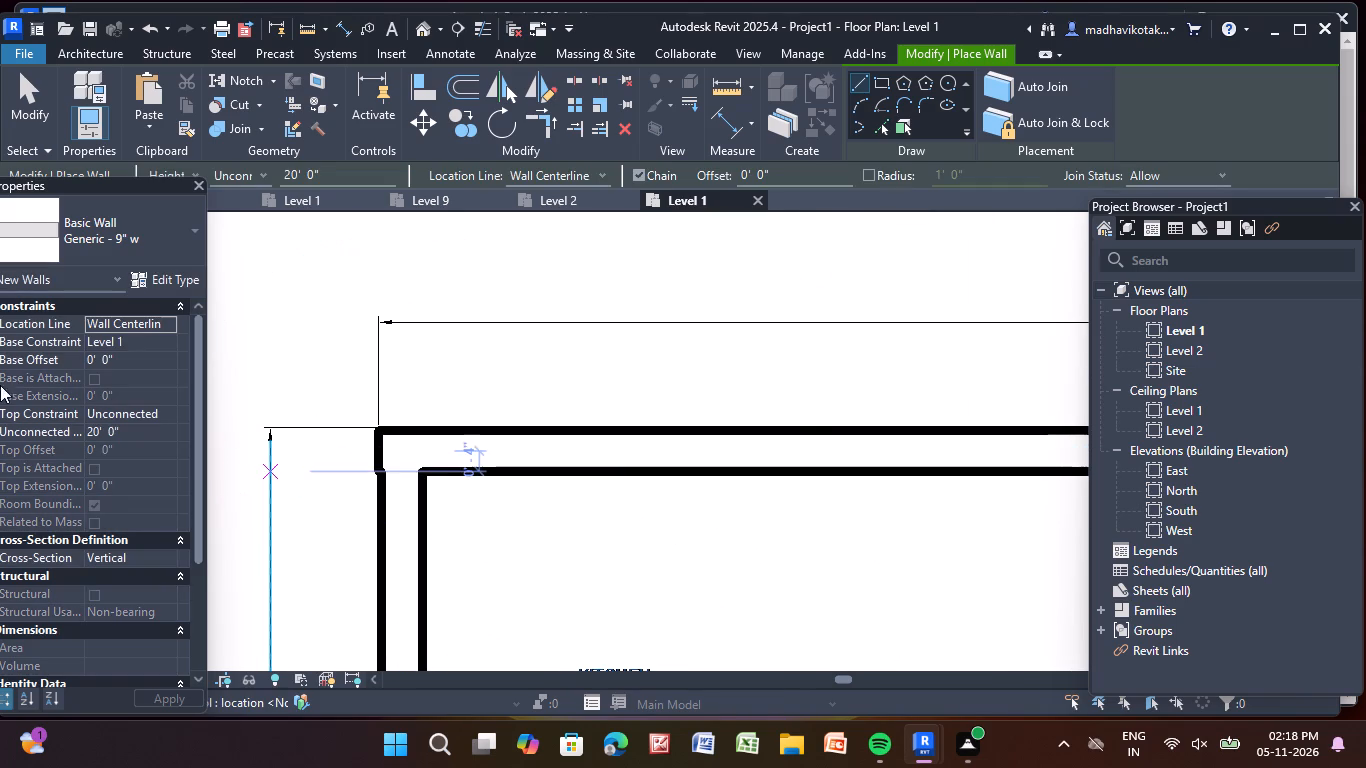
# Draw a Generic - 4.5" p wall about 11'-5 1/2" long between the 7'-1.5"X4'-3" toilet and M.Bed Room, starting at the left exterior wall.
pyautogui.click(152, 239)
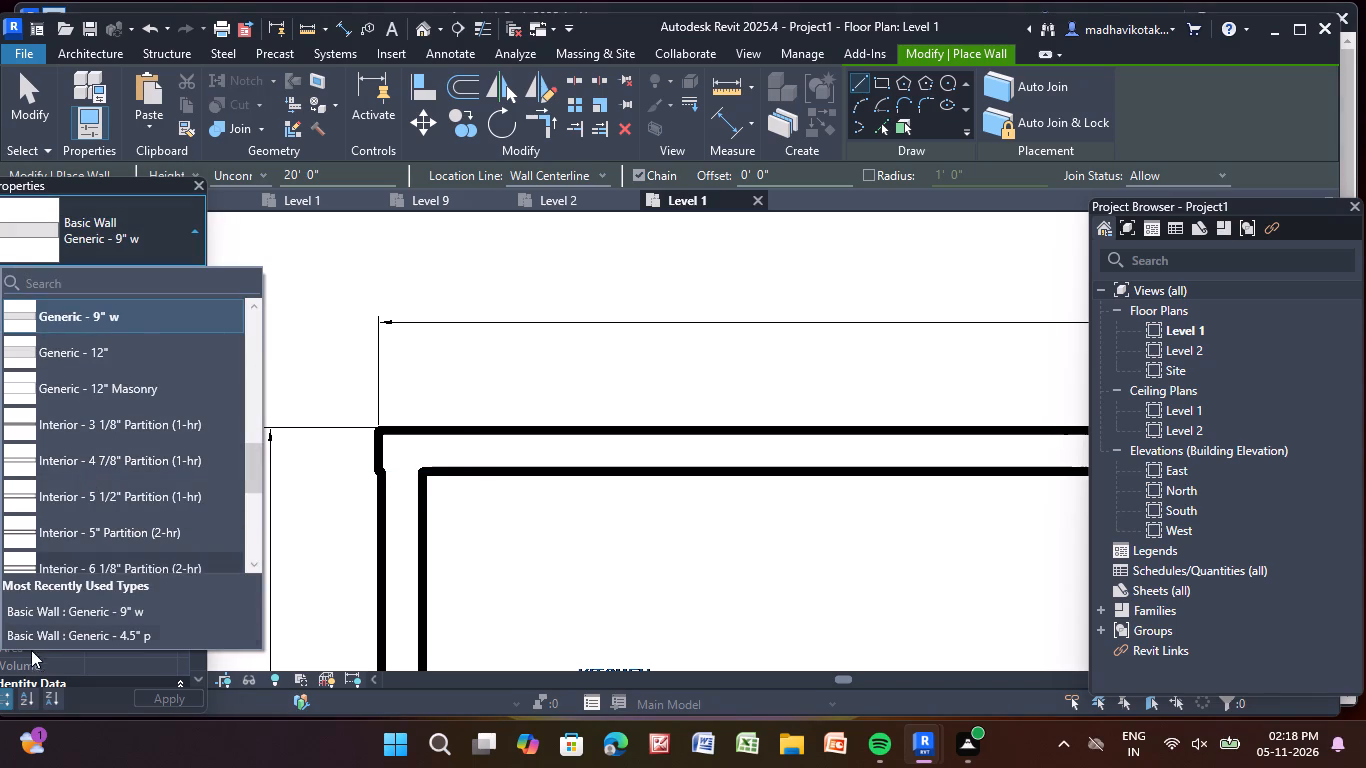
pyautogui.click(57, 631)
pyautogui.scroll(-5, 451, 570)
pyautogui.moveTo(539, 593); pyautogui.dragTo(331, 241, button='middle')
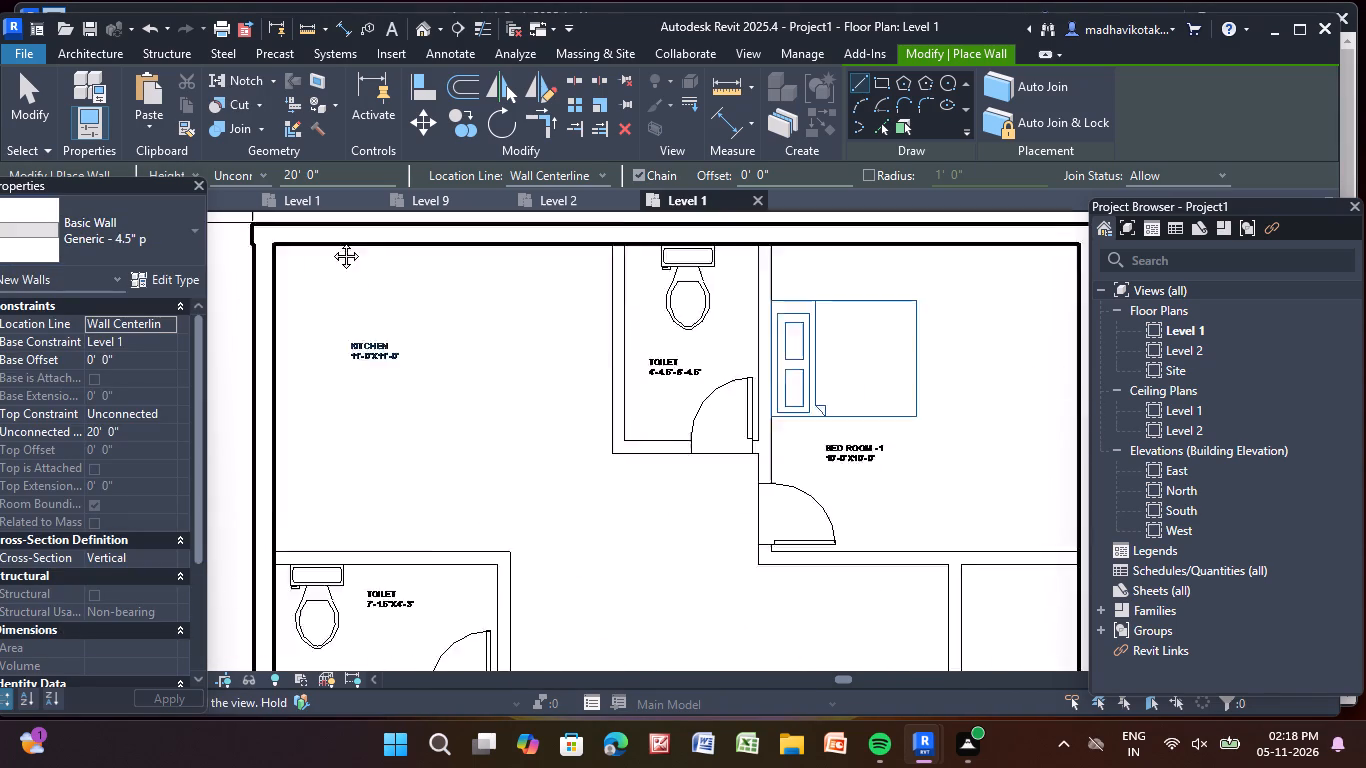
pyautogui.moveTo(331, 241); pyautogui.dragTo(331, 219, button='middle')
pyautogui.moveTo(319, 526); pyautogui.dragTo(437, 350, button='middle')
pyautogui.scroll(3, 404, 414)
pyautogui.scroll(3, 306, 435)
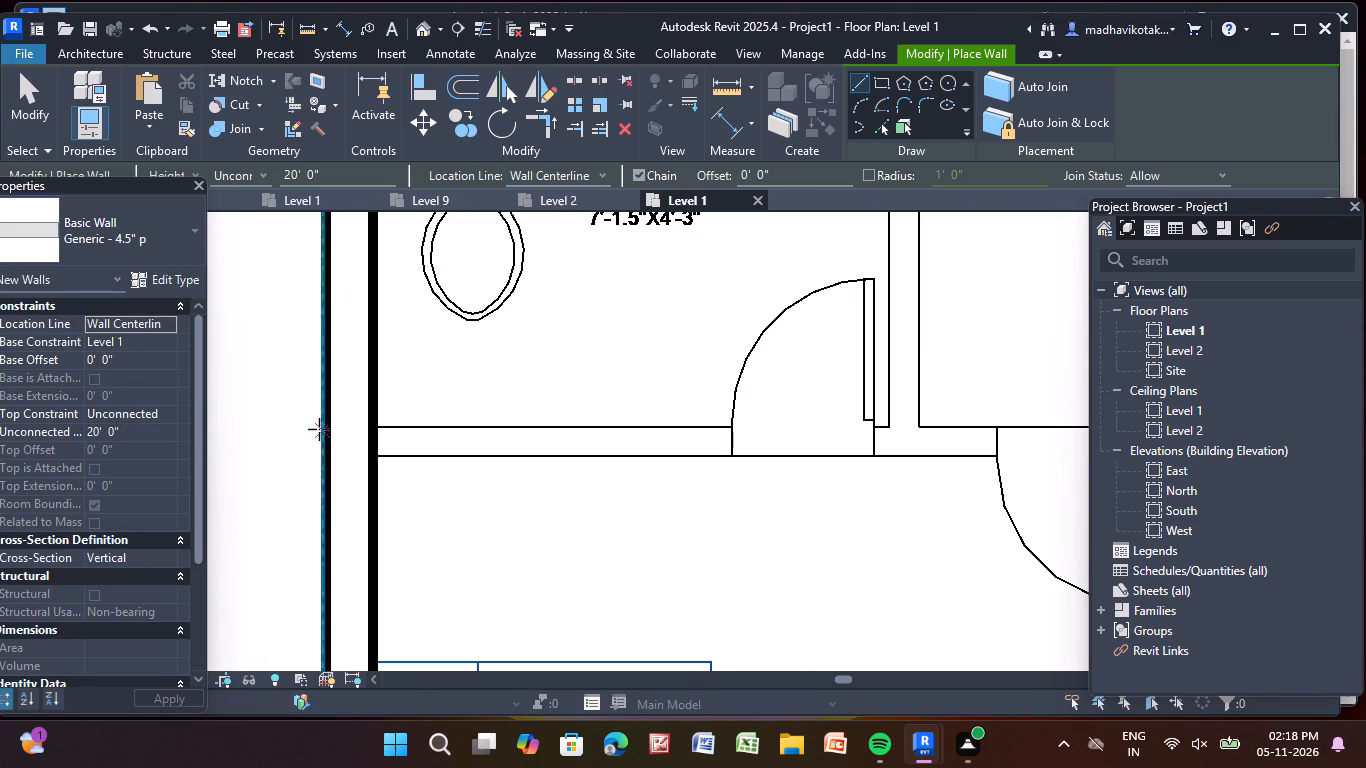
pyautogui.scroll(4, 359, 441)
pyautogui.click(382, 433)
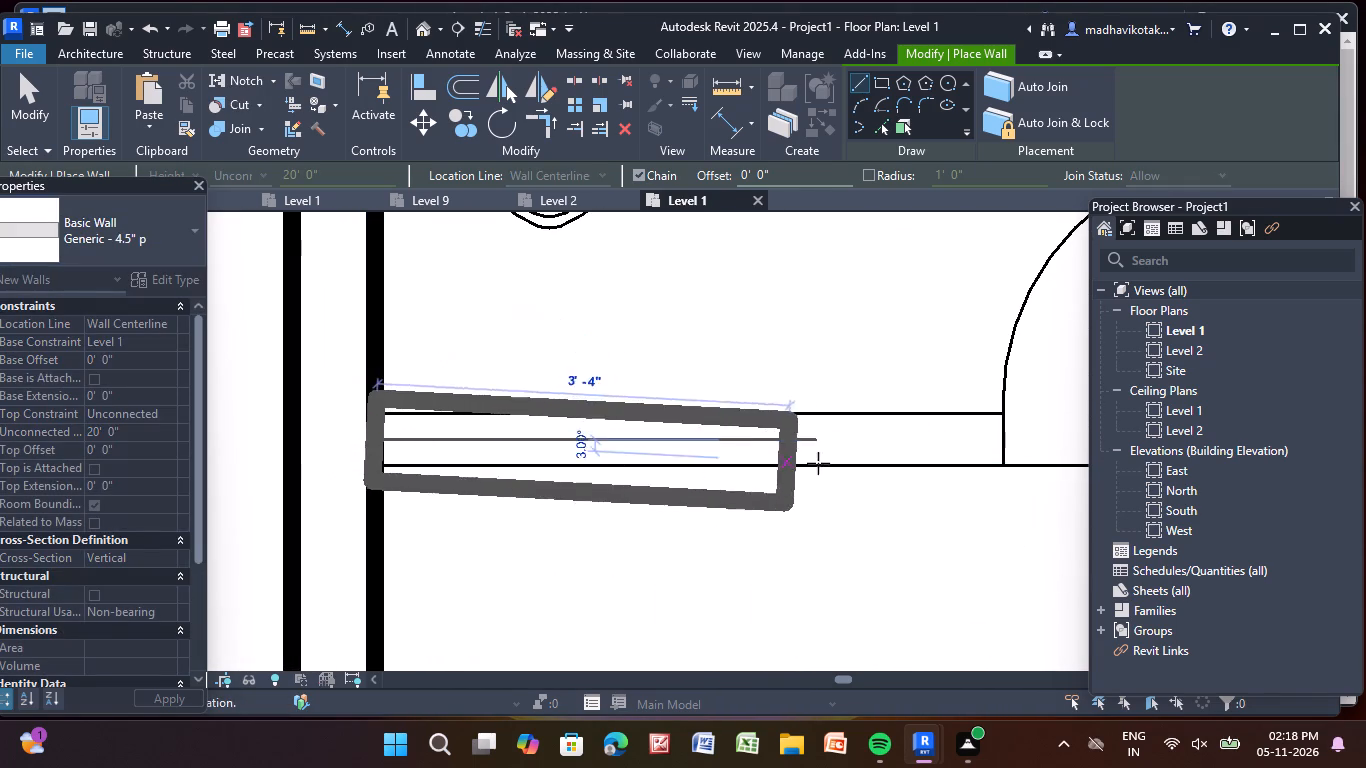
pyautogui.scroll(-4, 987, 375)
pyautogui.moveTo(987, 453); pyautogui.dragTo(842, 492, button='middle')
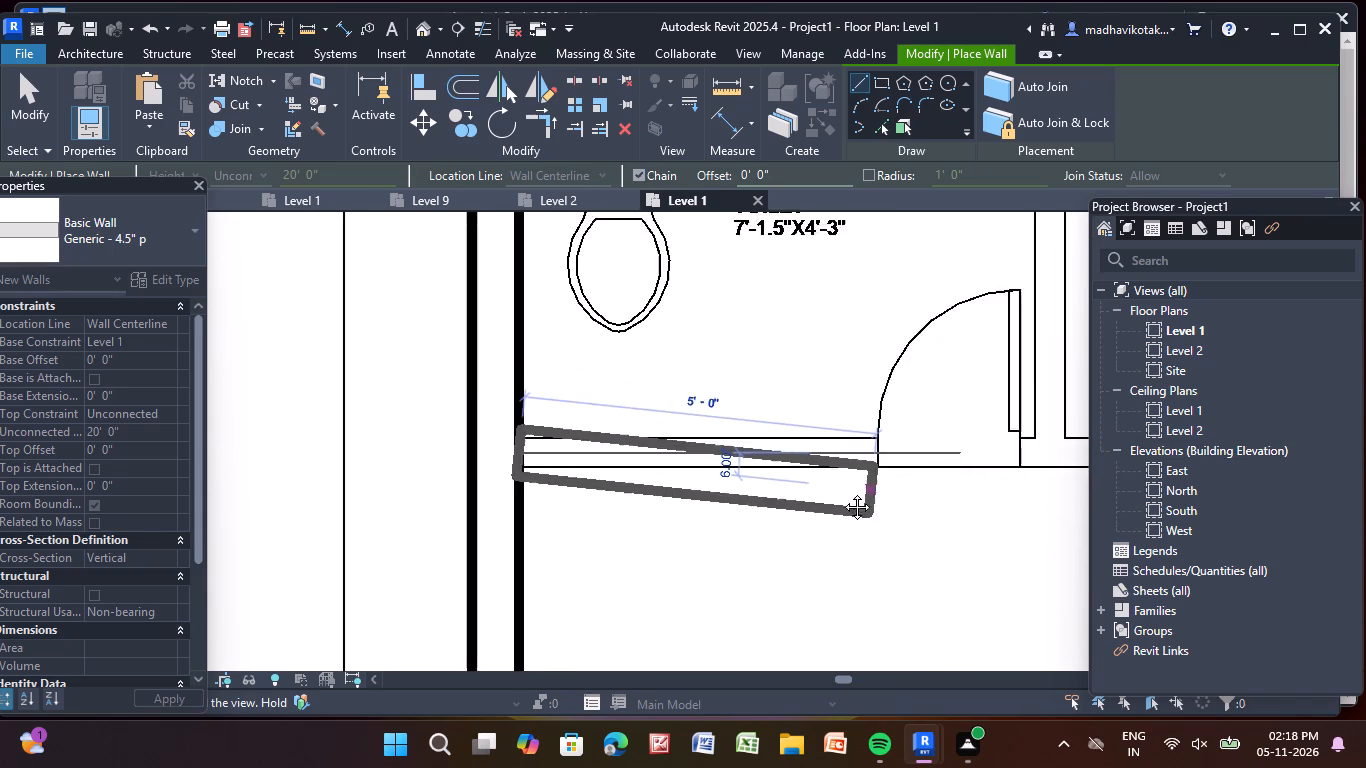
pyautogui.moveTo(842, 492); pyautogui.dragTo(505, 480, button='middle')
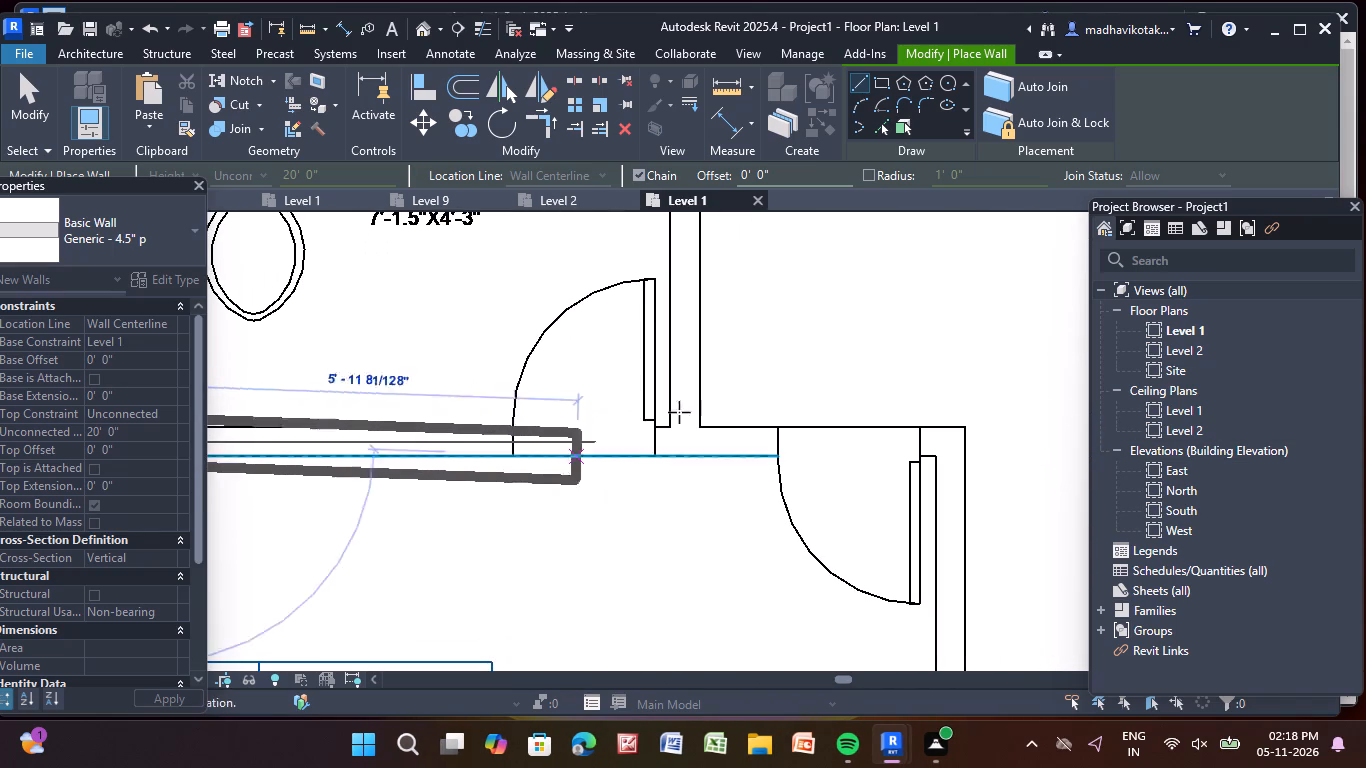
pyautogui.click(971, 446)
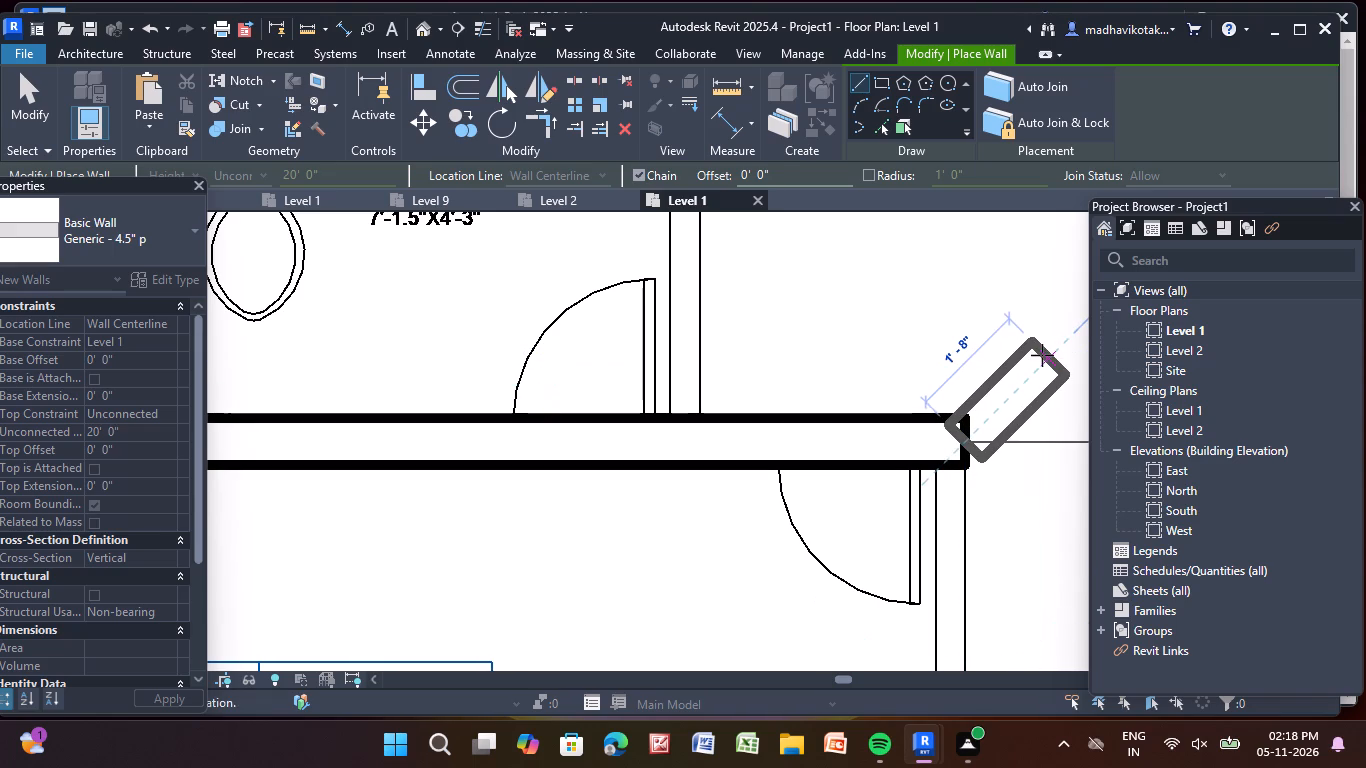
pyautogui.press('Escape')
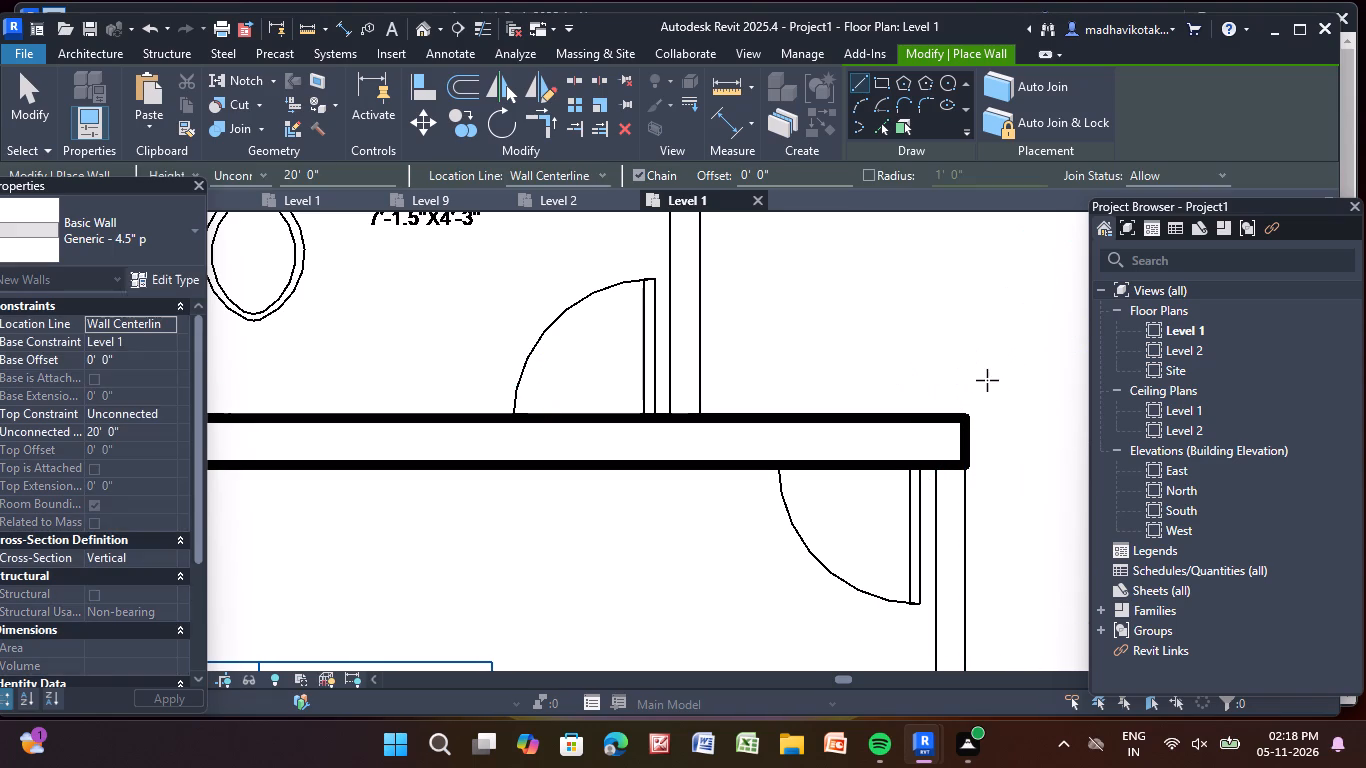
# Draw a Generic - 4.5" p wall between the M.Bed Room and living hall, from the toilet partition's end down to the foyer wall.
pyautogui.moveTo(913, 534); pyautogui.dragTo(664, 309, button='middle')
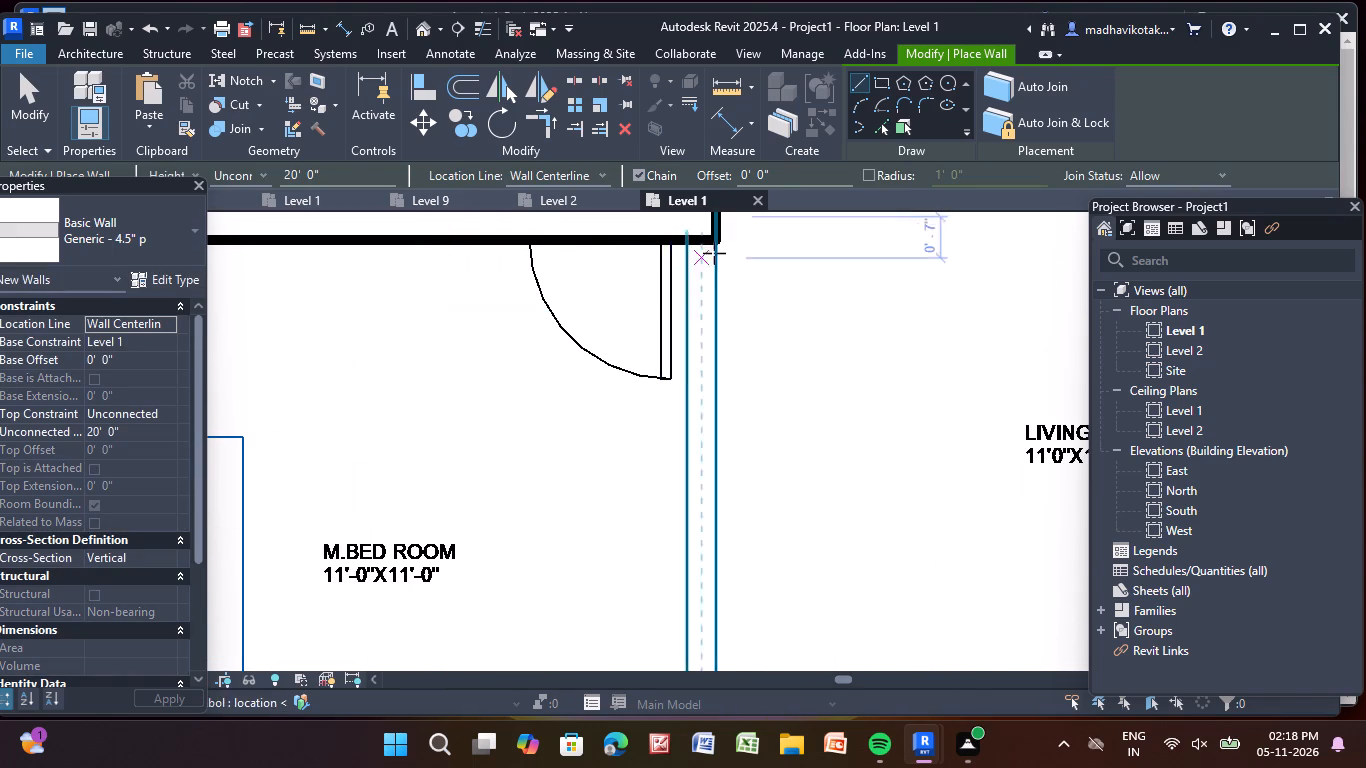
pyautogui.click(704, 242)
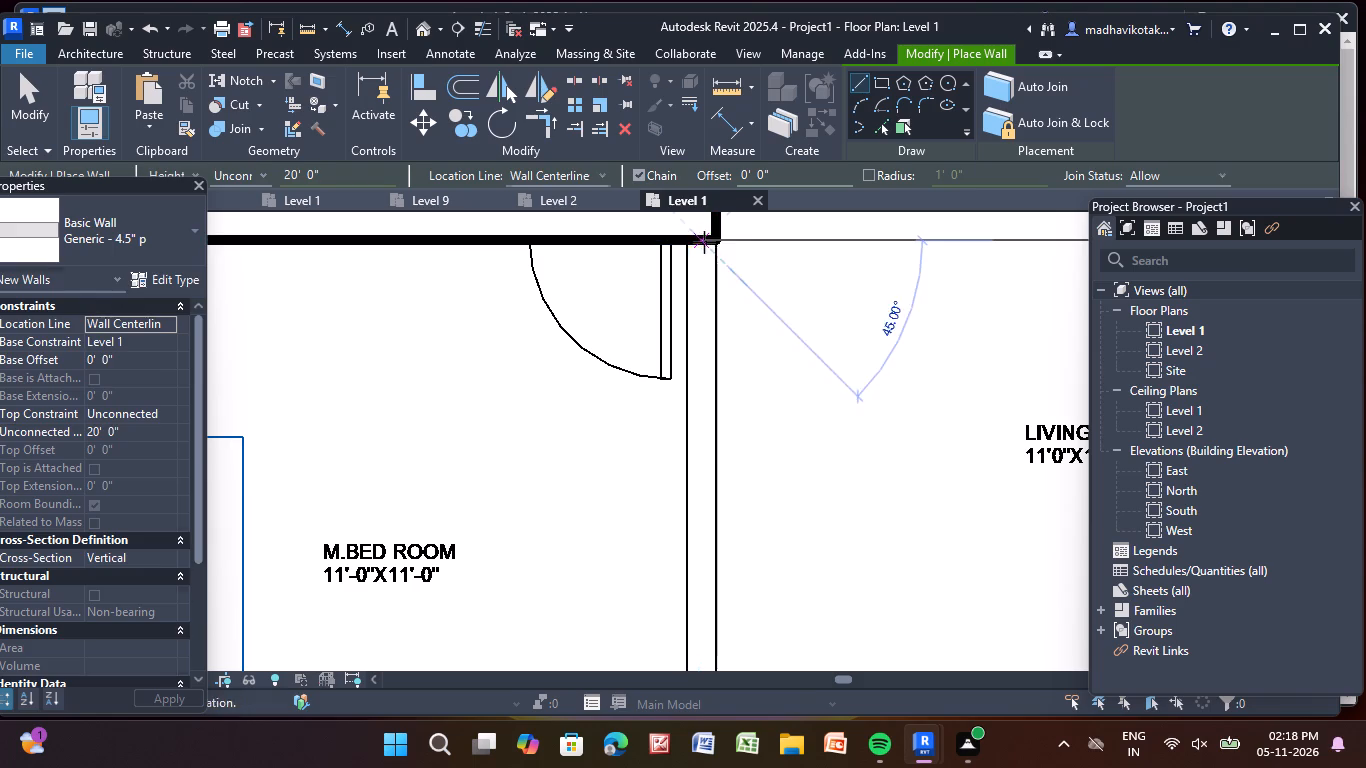
pyautogui.scroll(-1, 721, 538)
pyautogui.moveTo(718, 538); pyautogui.dragTo(628, 50, button='middle')
pyautogui.scroll(-1, 625, 56)
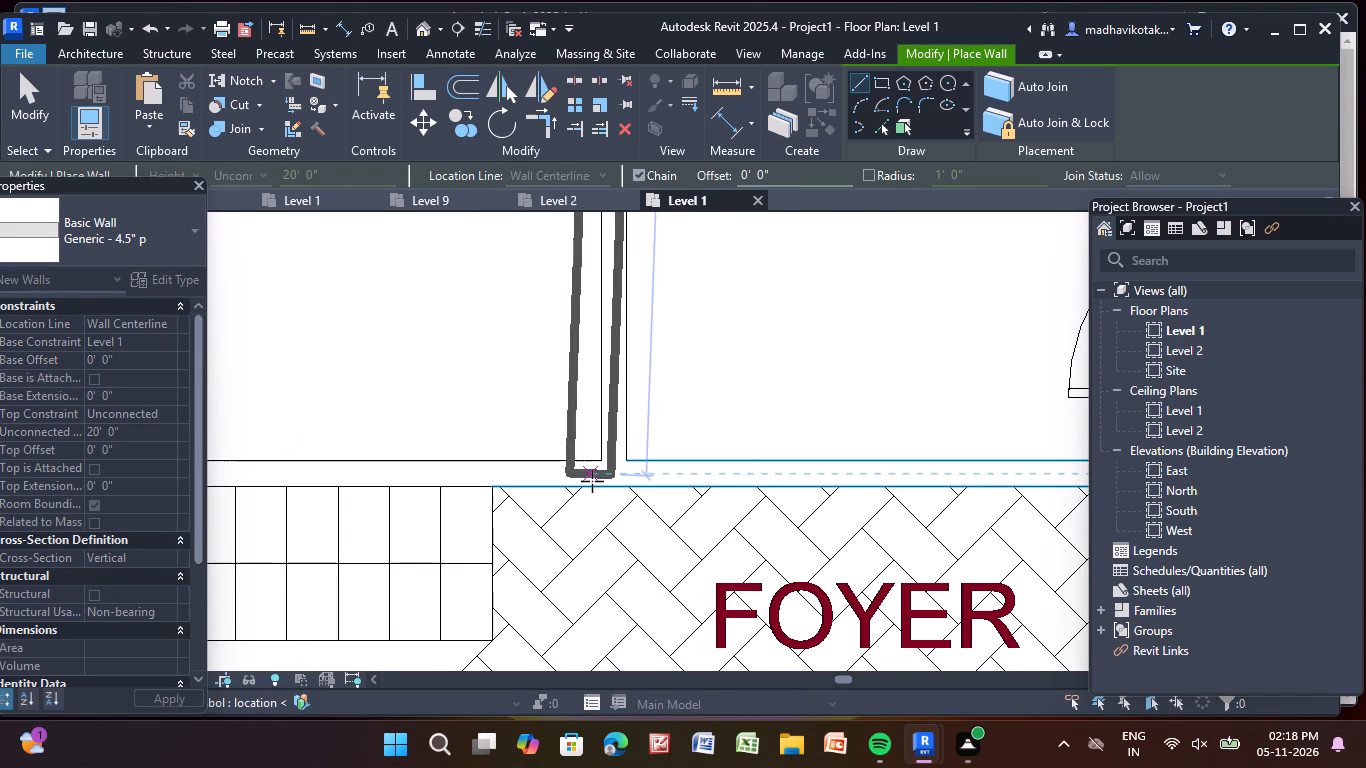
pyautogui.click(610, 487)
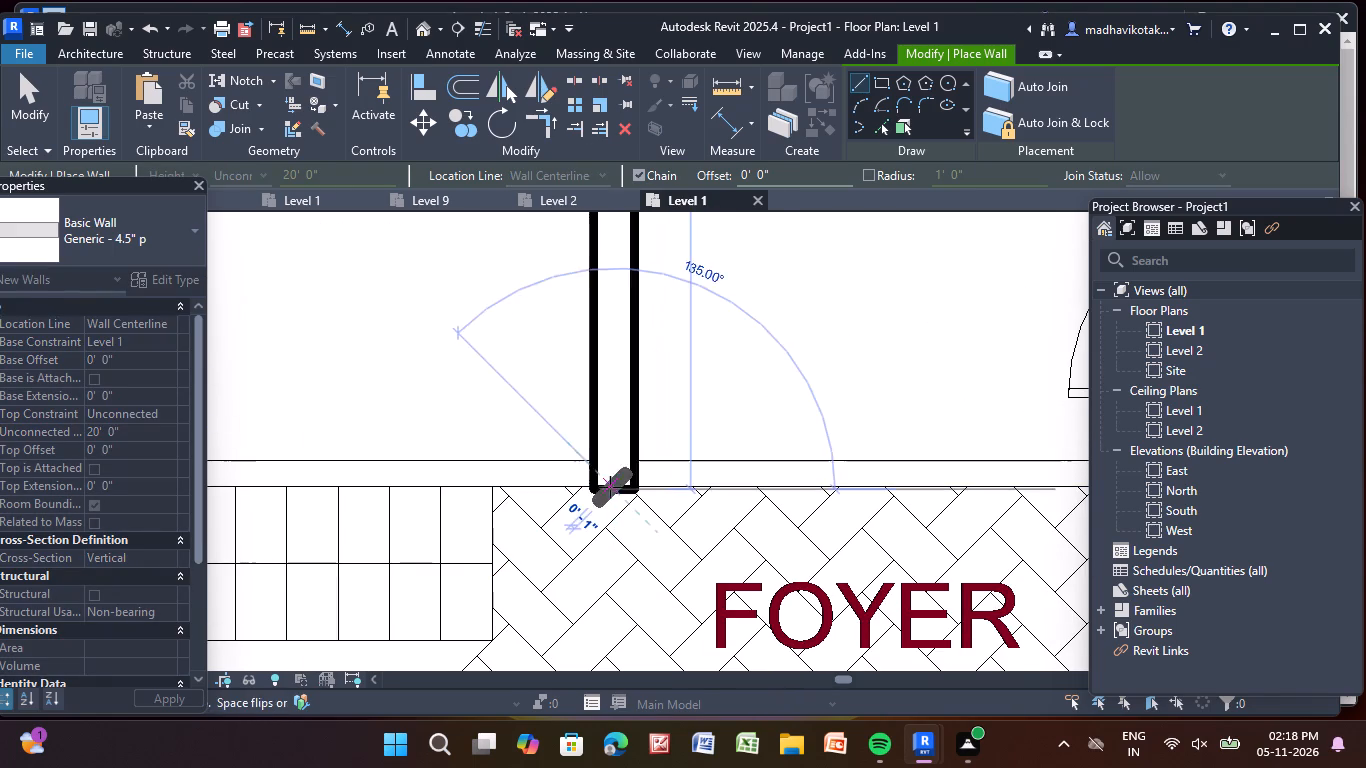
pyautogui.press('Escape')
# Draw a Generic - 4.5" p wall about 7'-10" long along the 7'-1.5"X4'-3" toilet's upper side, starting at the left exterior wall.
pyautogui.scroll(-11, 636, 363)
pyautogui.moveTo(639, 363); pyautogui.dragTo(623, 665, button='middle')
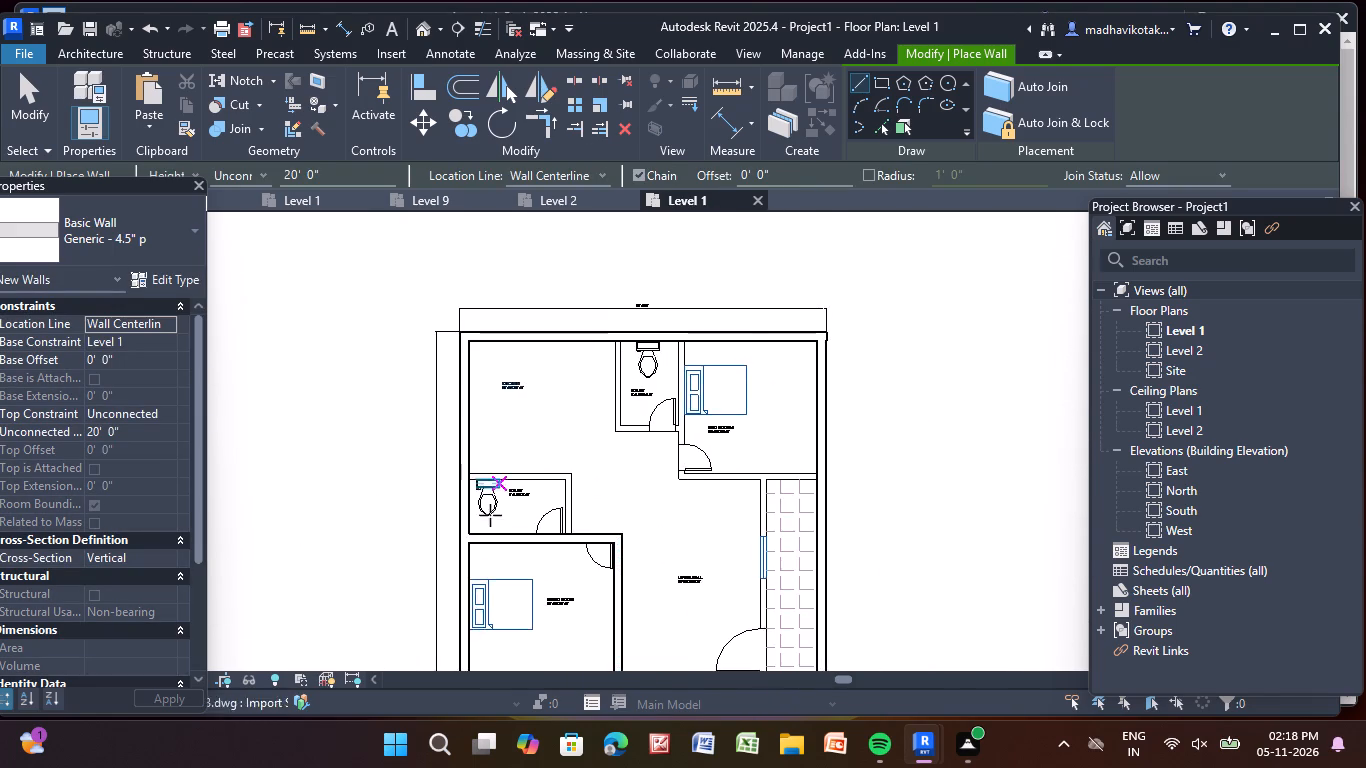
pyautogui.scroll(11, 484, 546)
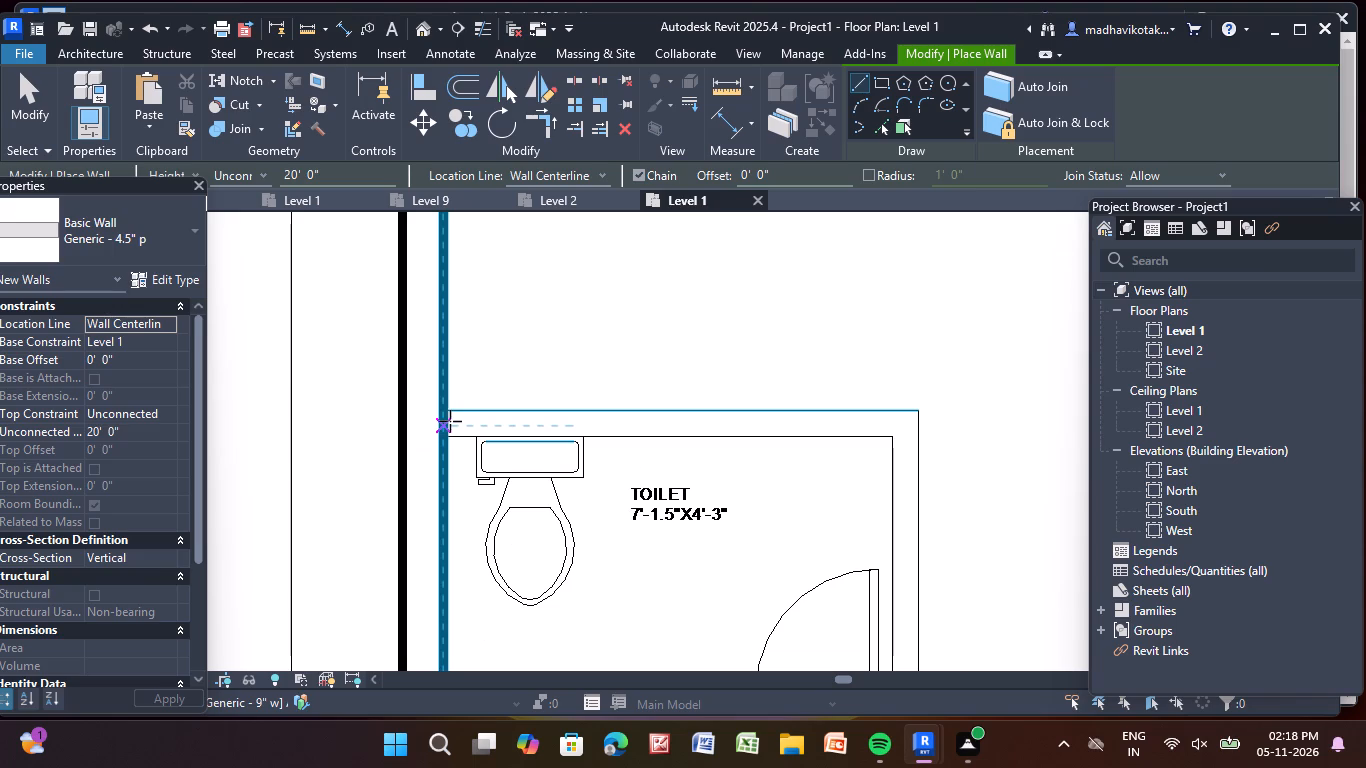
pyautogui.click(445, 418)
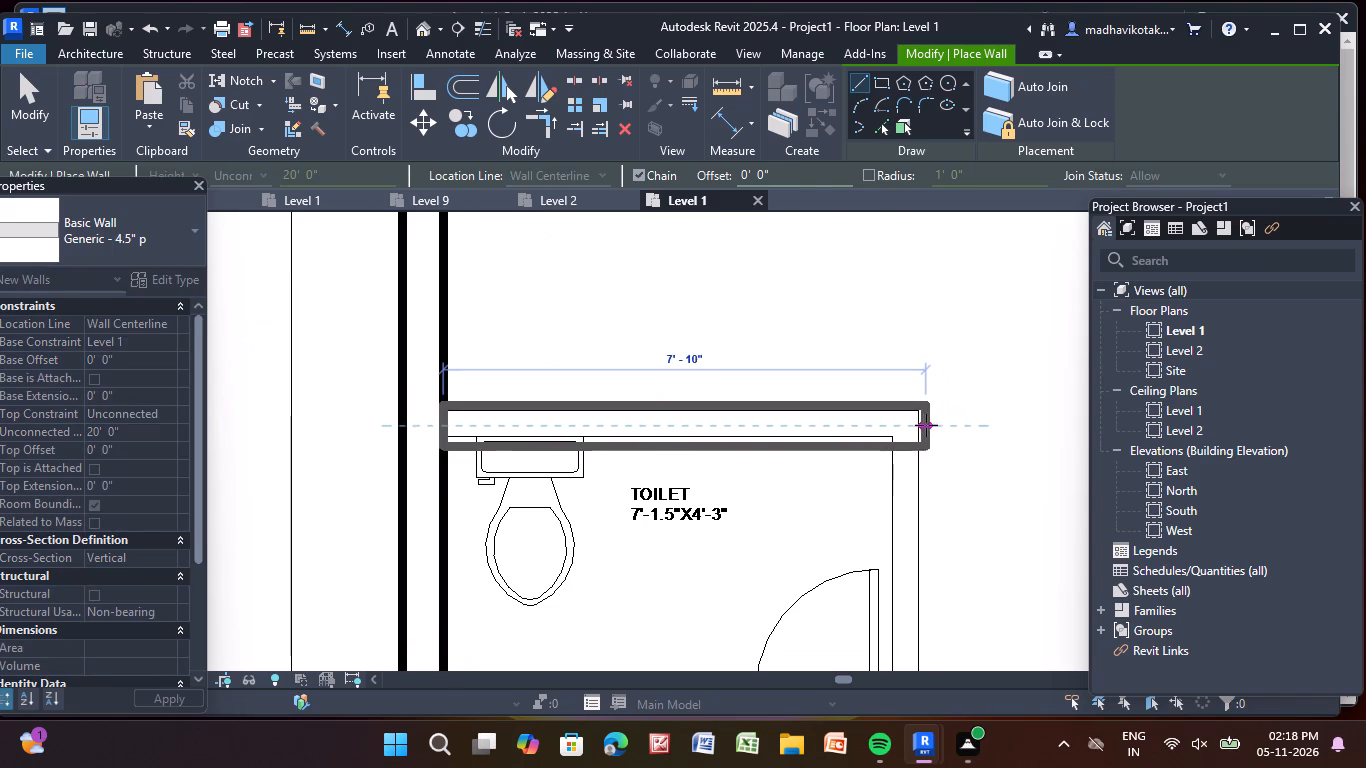
pyautogui.click(922, 425)
pyautogui.press('Escape')
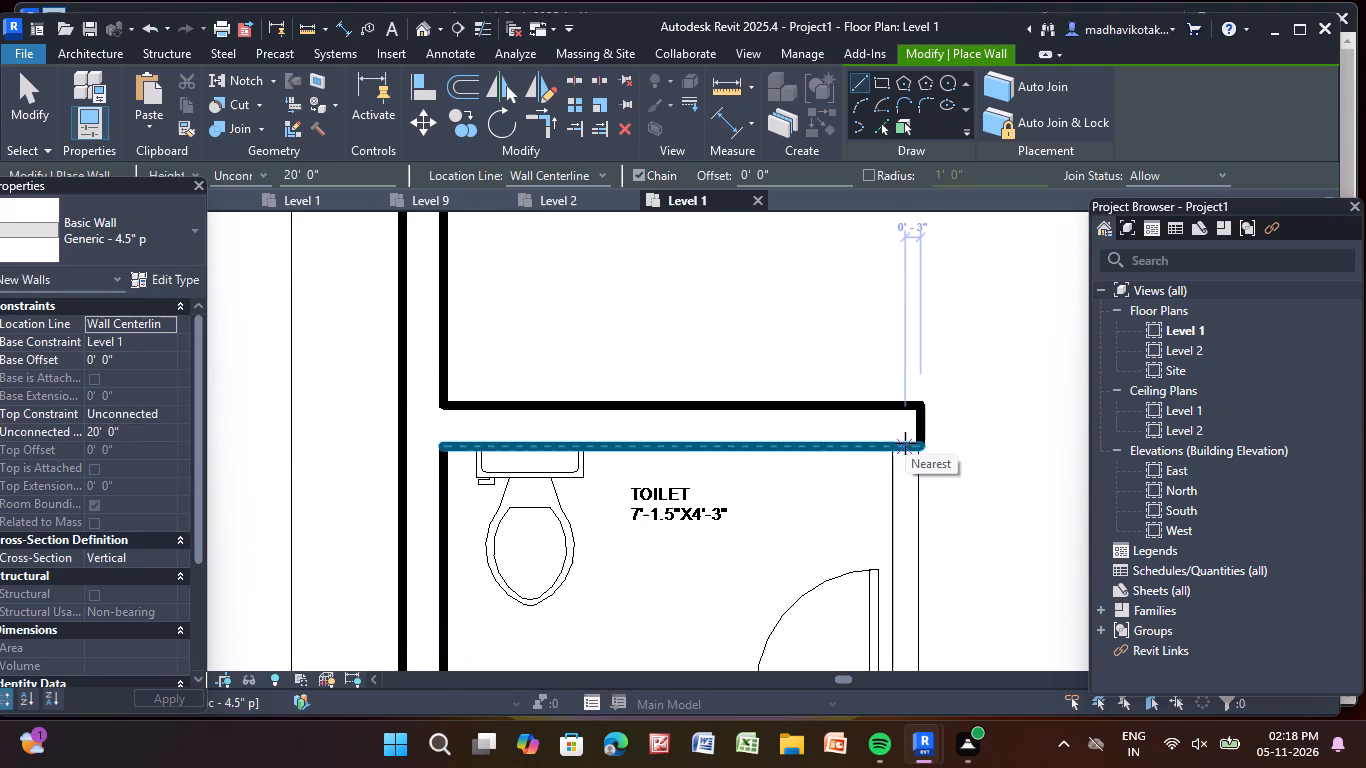
# Draw a Generic - 4.5" p wall along the 7'-1.5"X4'-3" toilet's door side, from its upper wall down to the M.Bed Room partition.
pyautogui.click(905, 443)
pyautogui.moveTo(867, 530); pyautogui.dragTo(756, 175, button='middle')
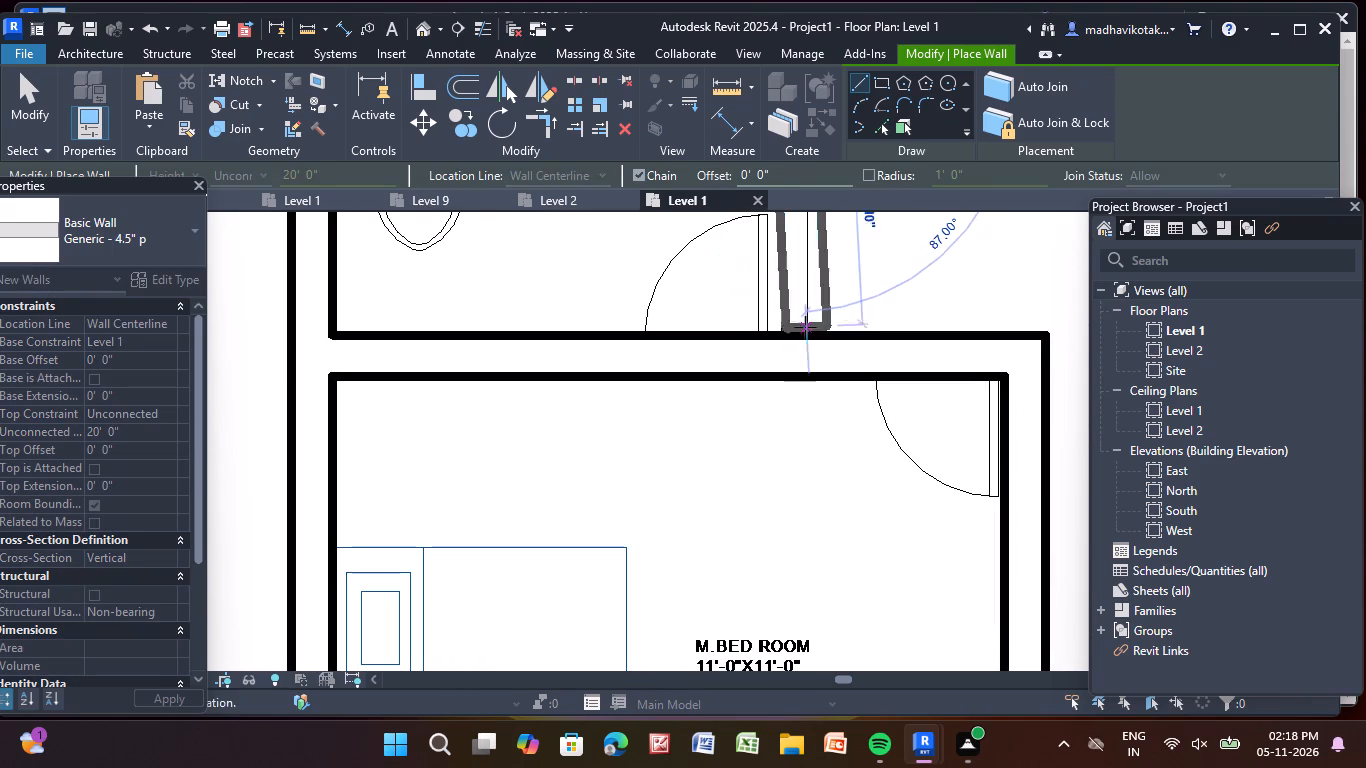
pyautogui.click(800, 335)
pyautogui.press('Escape')
# Draw a Generic - 4.5" p wall between the kitchen and the 4'-4.5"-6'-4.5" toilet, from the upper exterior wall to the toilet's lower corner.
pyautogui.scroll(-9, 805, 339)
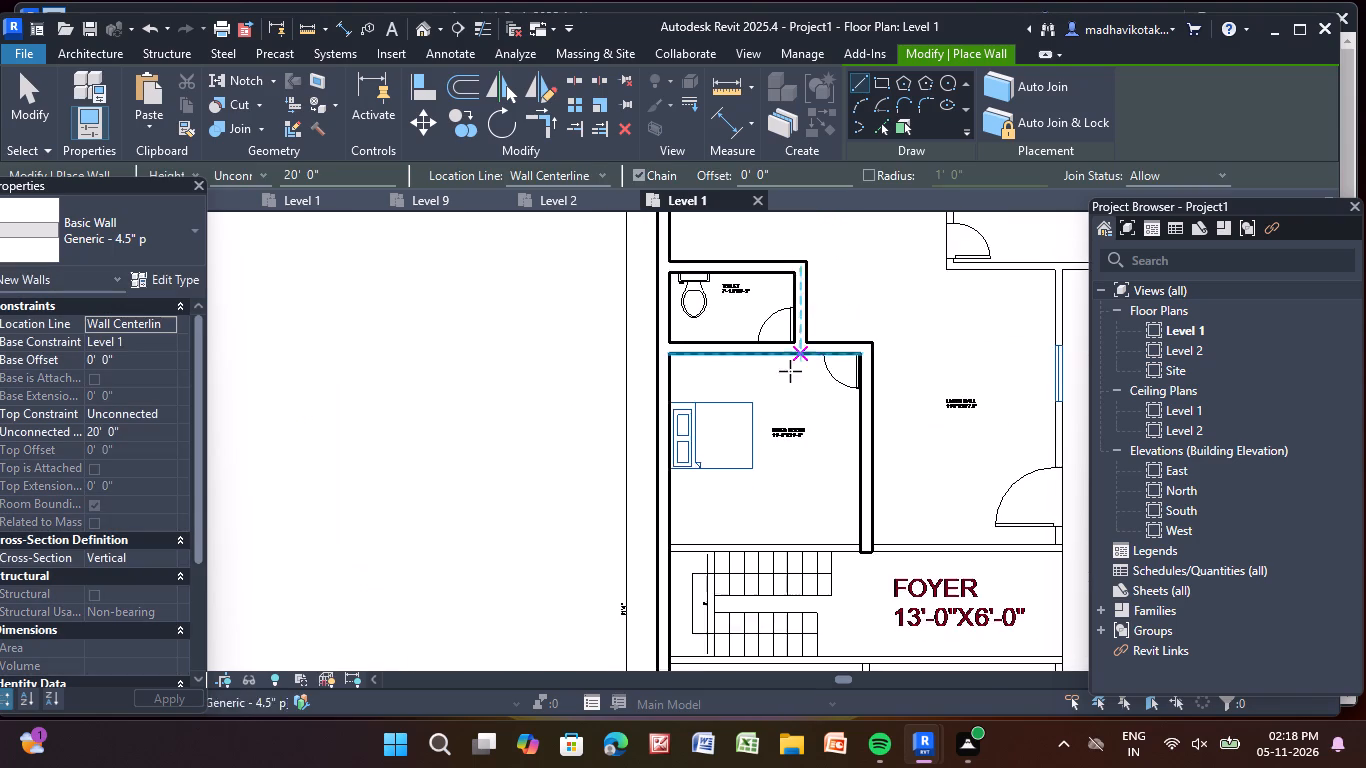
pyautogui.moveTo(782, 396); pyautogui.dragTo(610, 563, button='middle')
pyautogui.scroll(11, 722, 246)
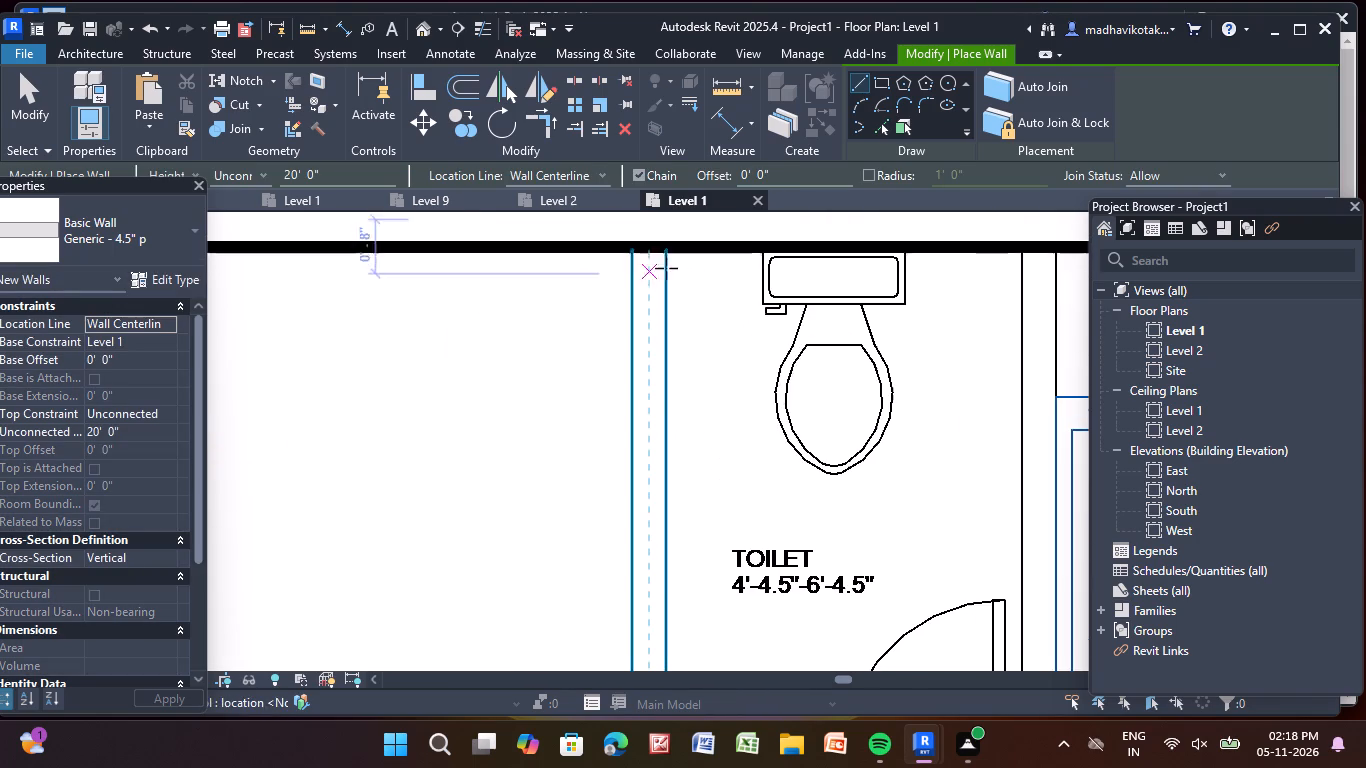
pyautogui.moveTo(650, 245); pyautogui.dragTo(644, 275)
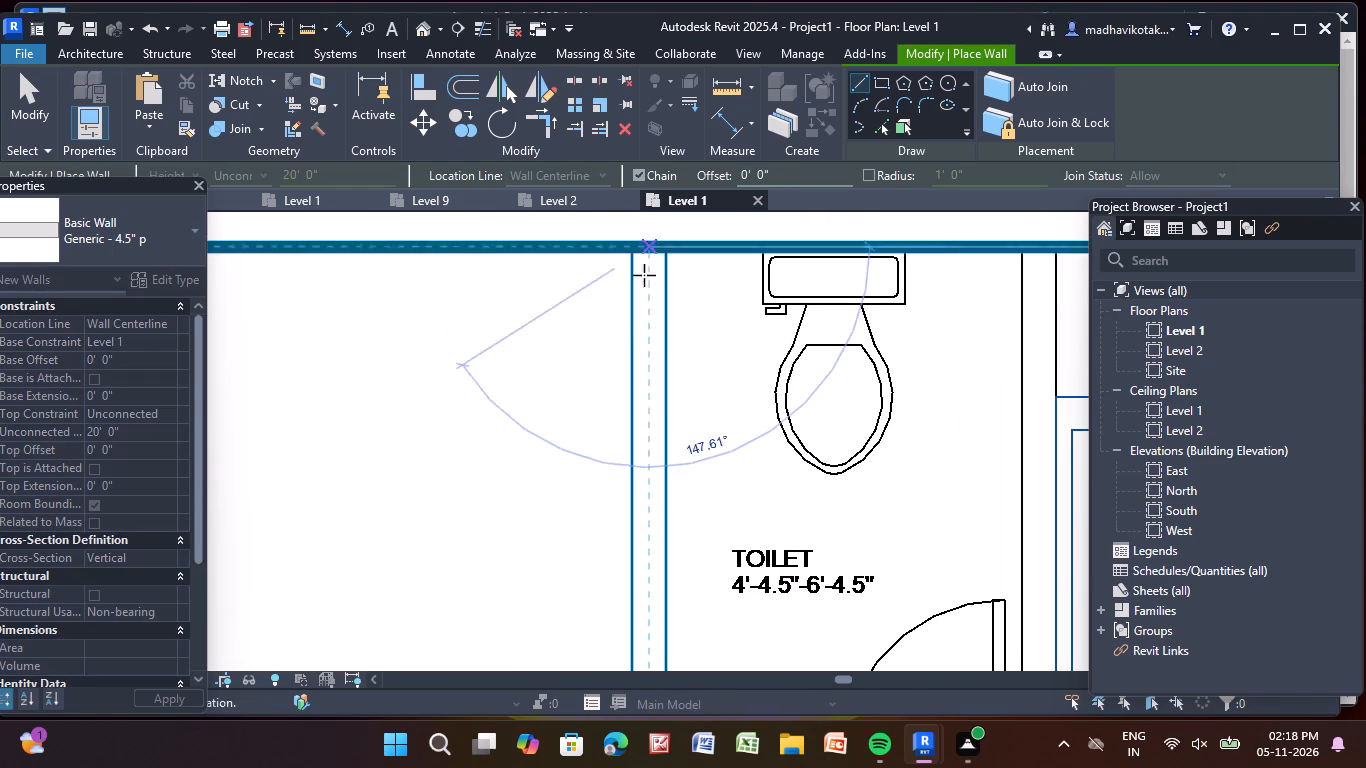
pyautogui.moveTo(644, 275); pyautogui.dragTo(646, 269)
pyautogui.moveTo(698, 386); pyautogui.dragTo(770, 4, button='middle')
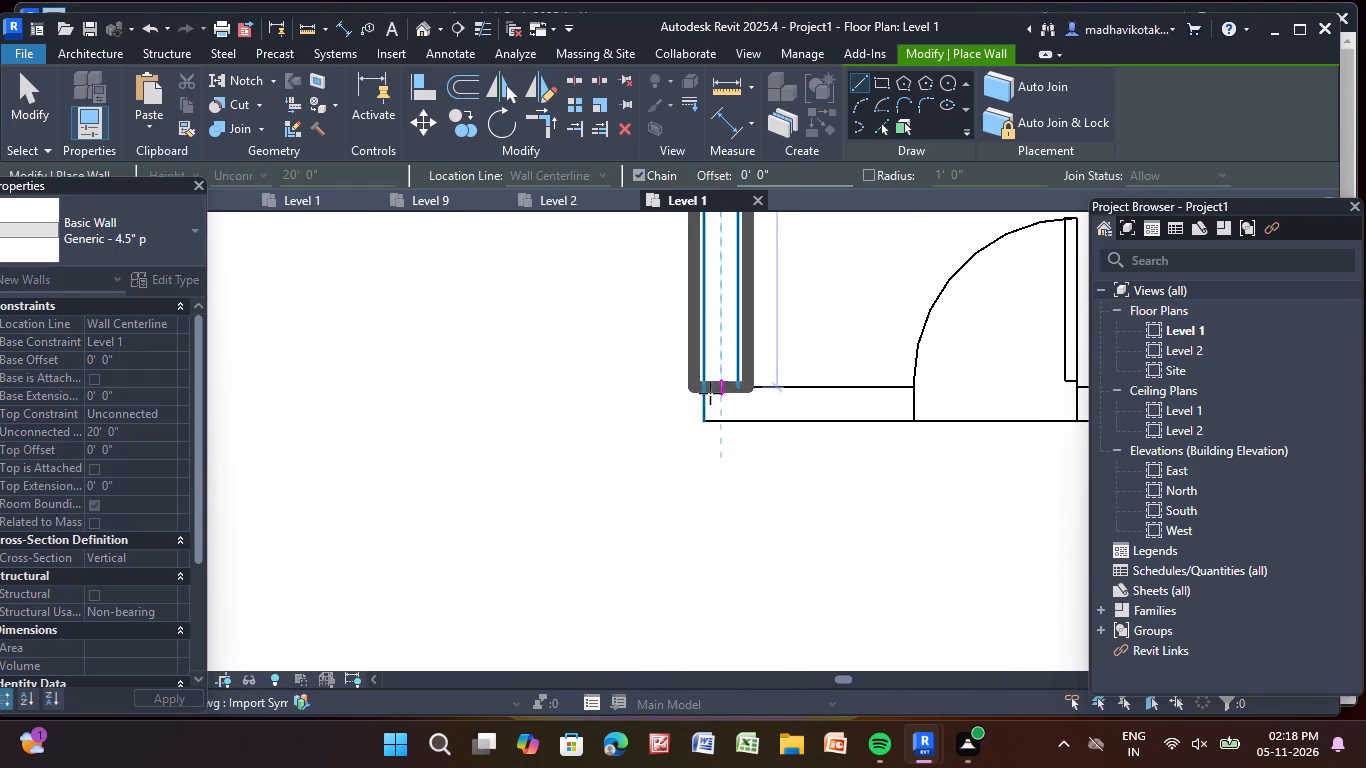
pyautogui.scroll(3, 710, 393)
pyautogui.click(723, 437)
pyautogui.press('Escape')
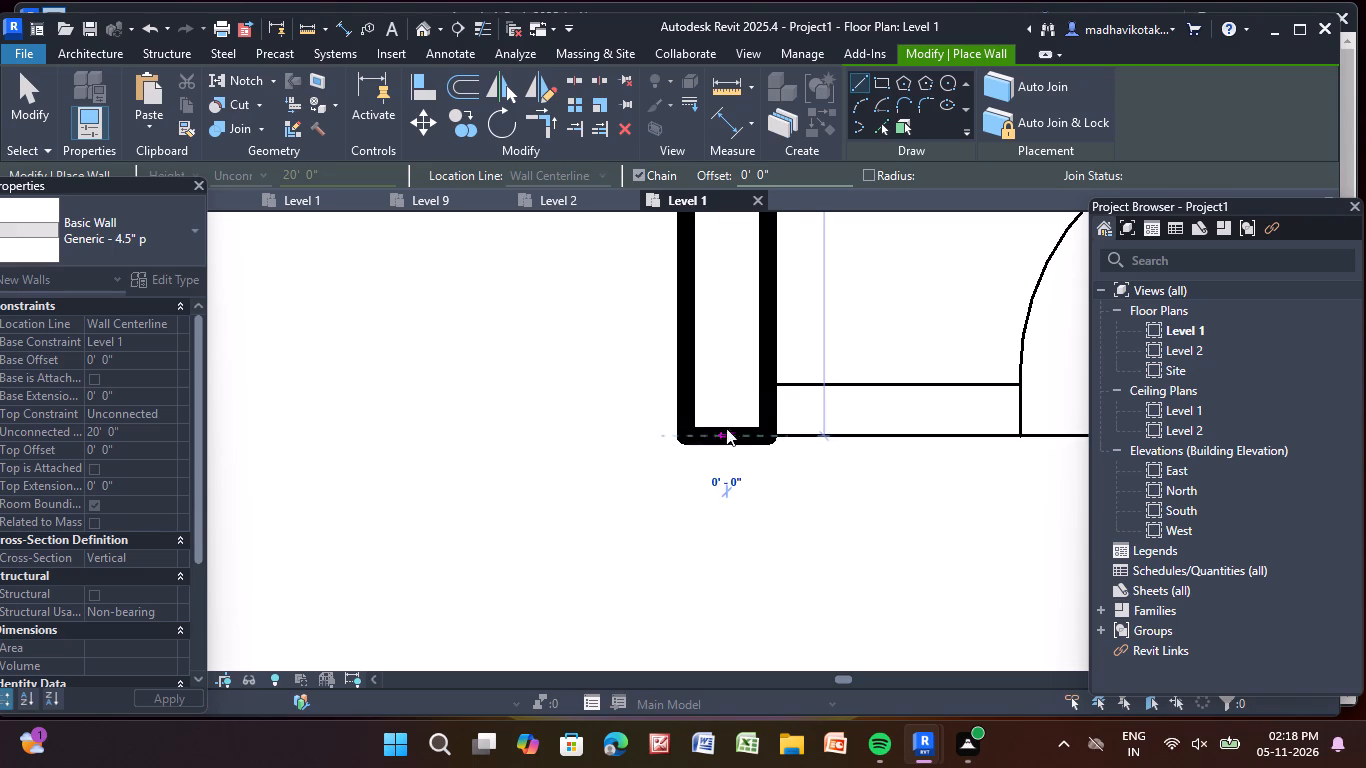
# Draw a Generic - 4.5" p wall about 4'-4" long along the lower side of the 4'-4.5"-6'-4.5" toilet, ending at Bed Room-1's partition line.
pyautogui.scroll(-1, 755, 404)
pyautogui.click(767, 404)
pyautogui.scroll(-2, 1019, 388)
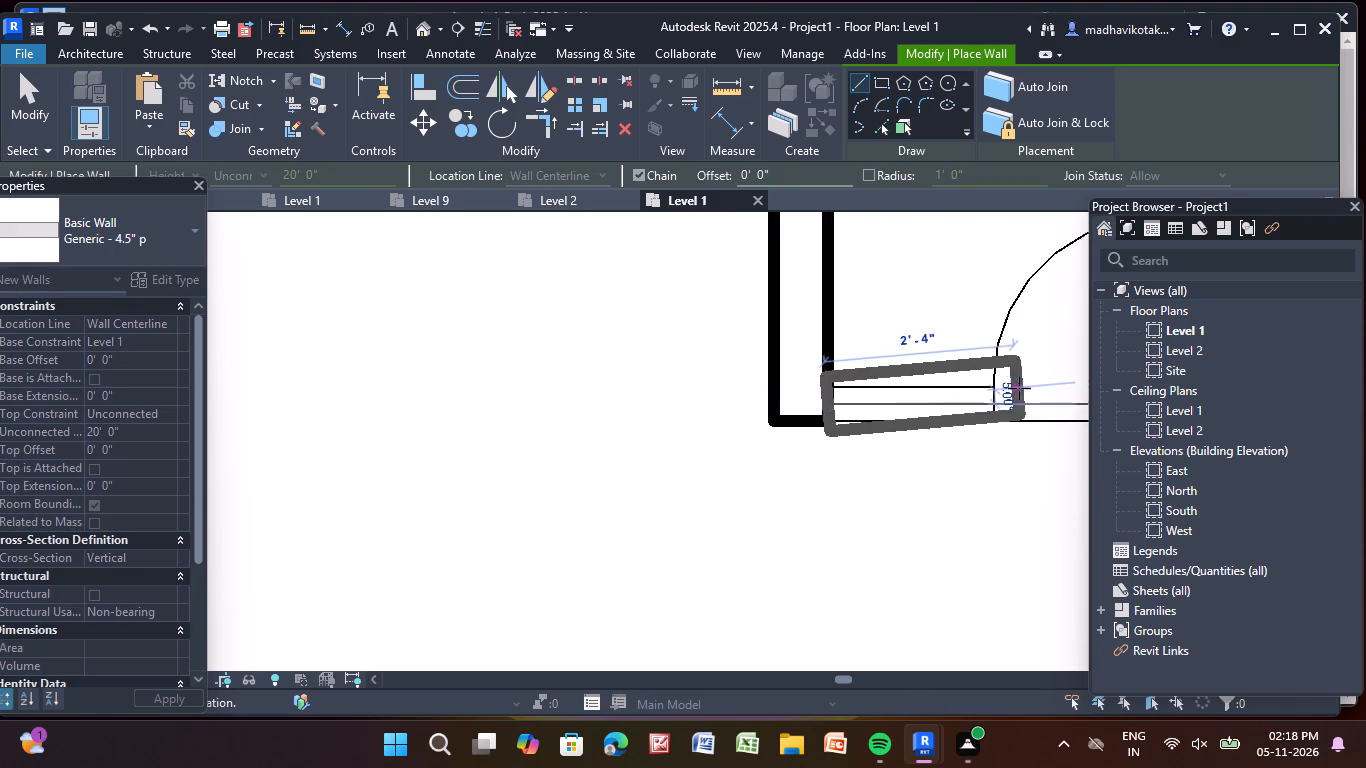
pyautogui.scroll(-1, 1019, 388)
pyautogui.moveTo(1017, 401); pyautogui.dragTo(241, 359, button='middle')
pyautogui.scroll(-3, 364, 343)
pyautogui.moveTo(362, 347); pyautogui.dragTo(410, 371, button='middle')
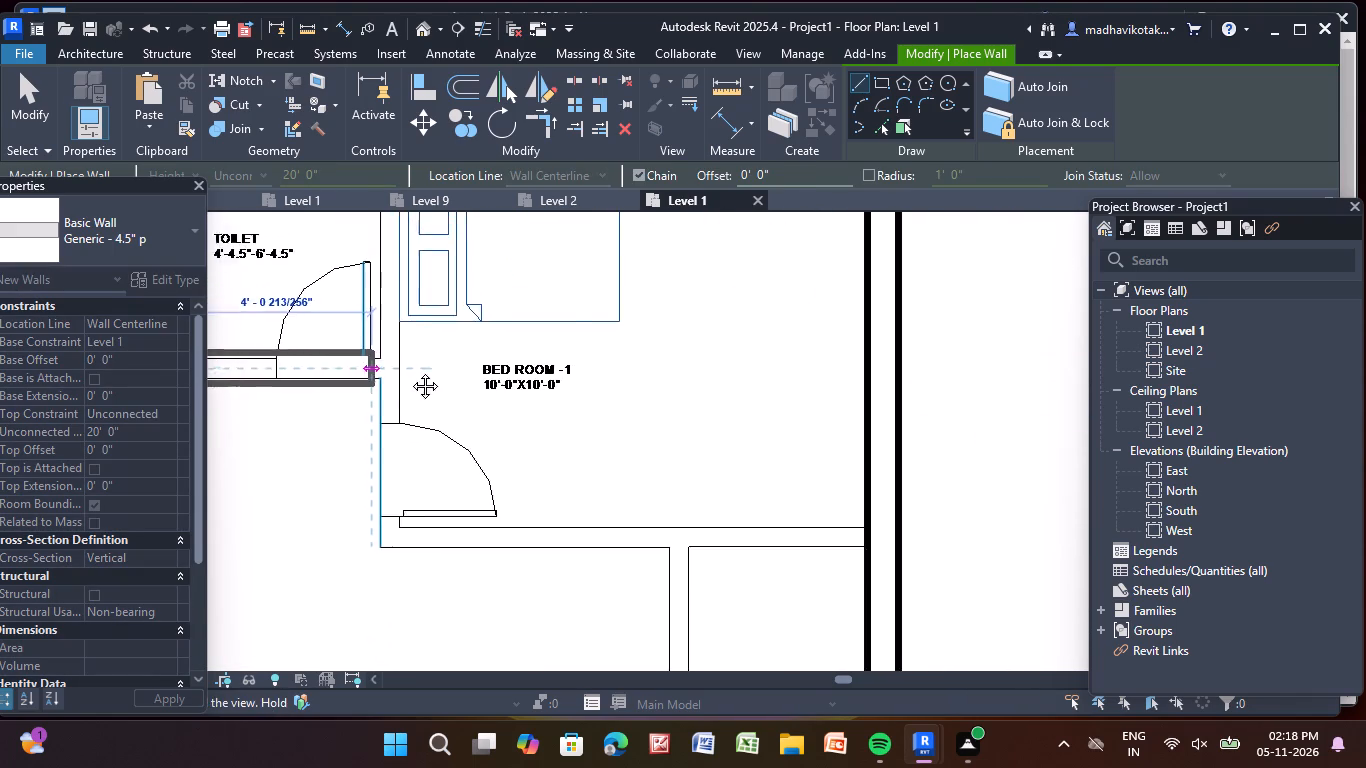
pyautogui.moveTo(410, 371); pyautogui.dragTo(744, 412, button='middle')
pyautogui.scroll(4, 742, 415)
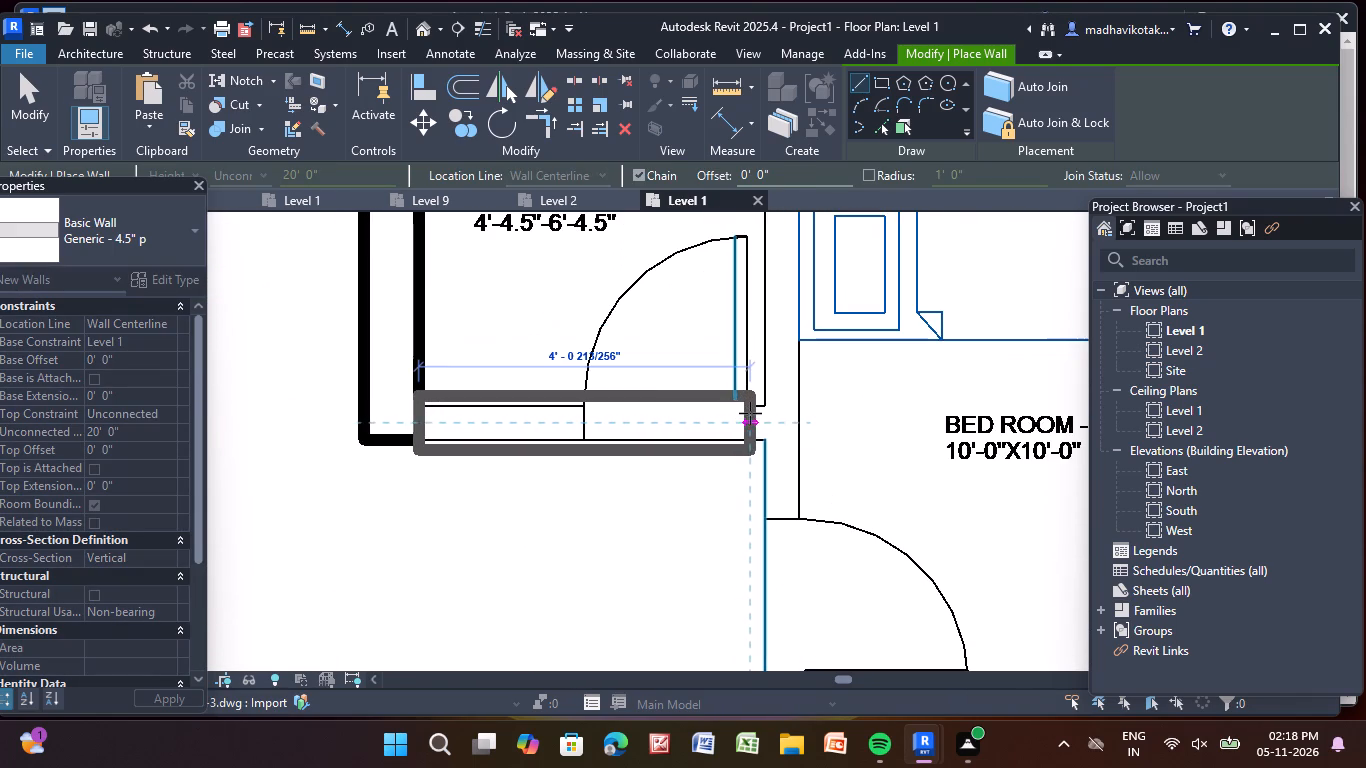
pyautogui.click(771, 413)
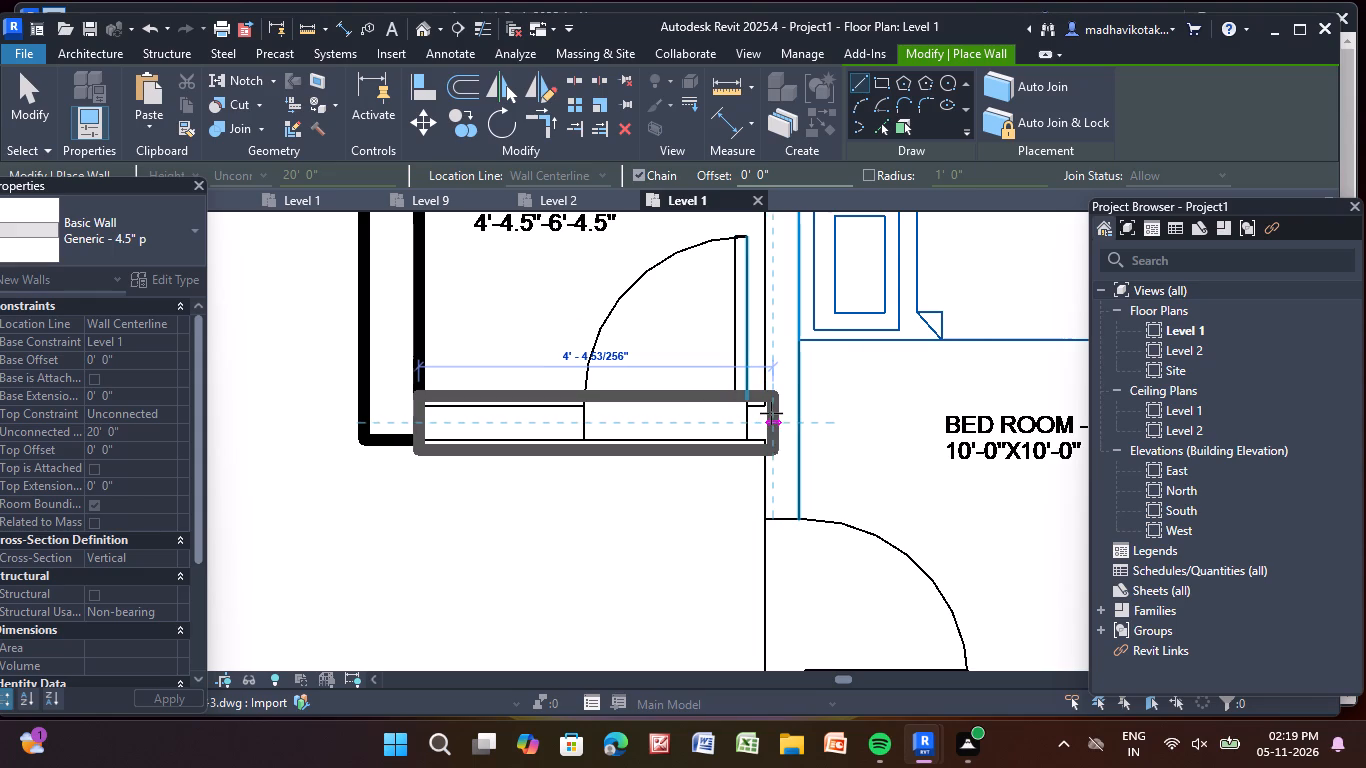
pyautogui.press('Escape')
# Draw a Generic - 4.5" p wall between the upper toilet and Bed Room-1, from the upper exterior wall to Bed Room-1's lower corner.
pyautogui.scroll(-6, 757, 284)
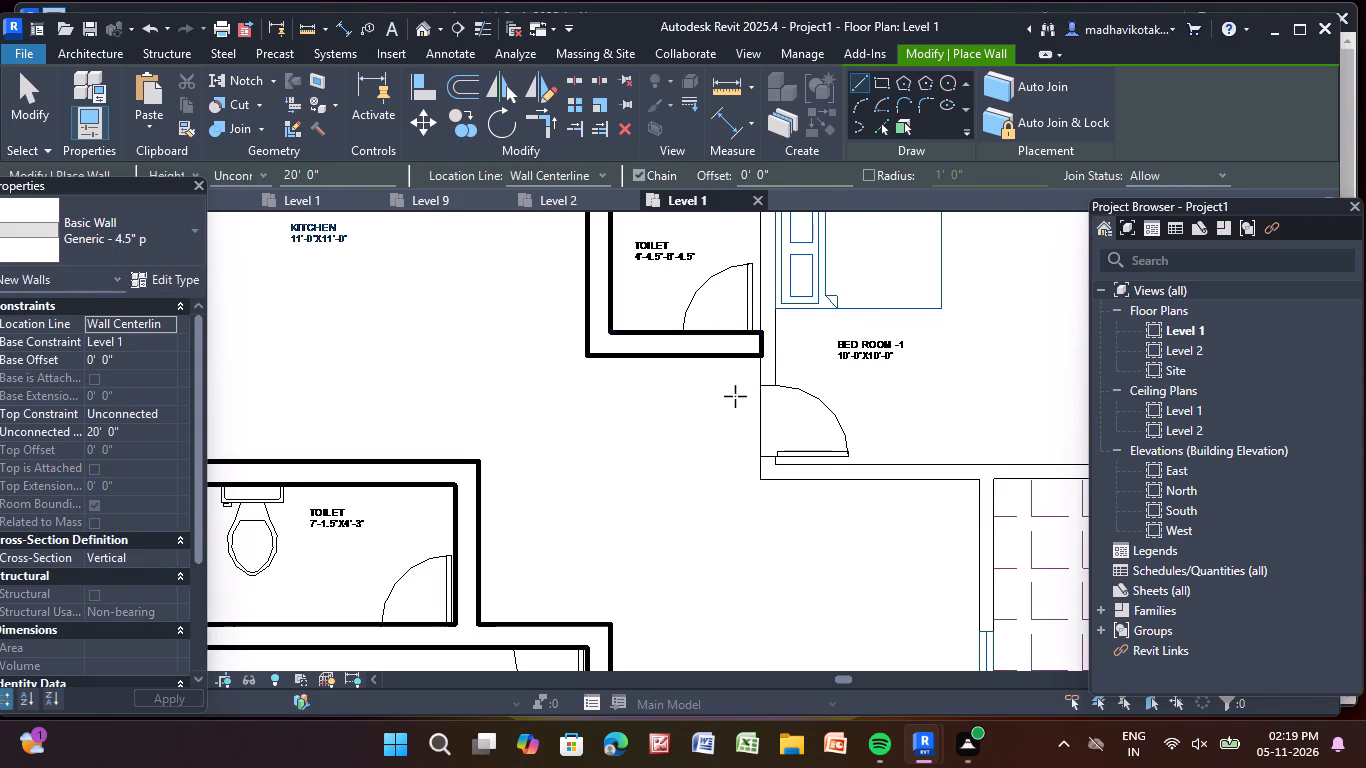
pyautogui.moveTo(729, 413); pyautogui.dragTo(714, 492, button='middle')
pyautogui.moveTo(717, 448); pyautogui.dragTo(768, 565, button='middle')
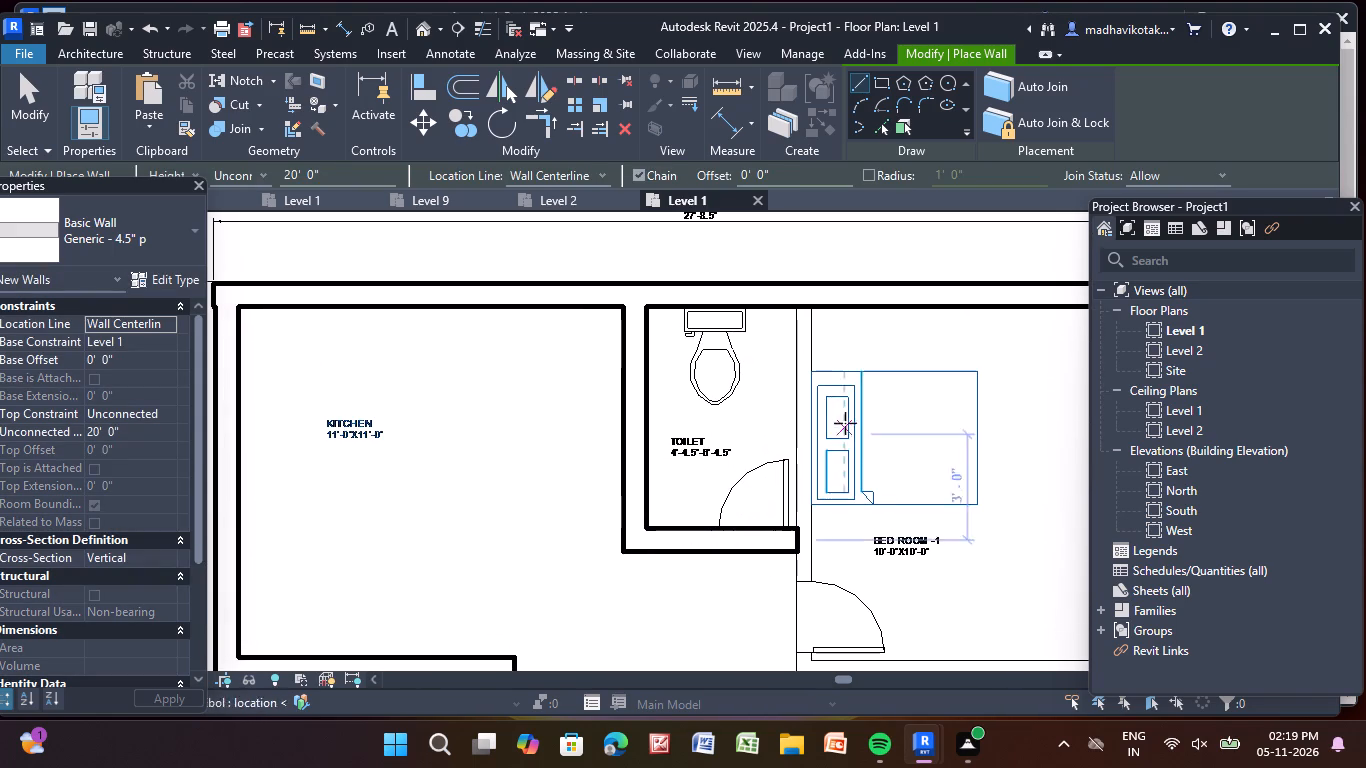
pyautogui.scroll(3, 825, 293)
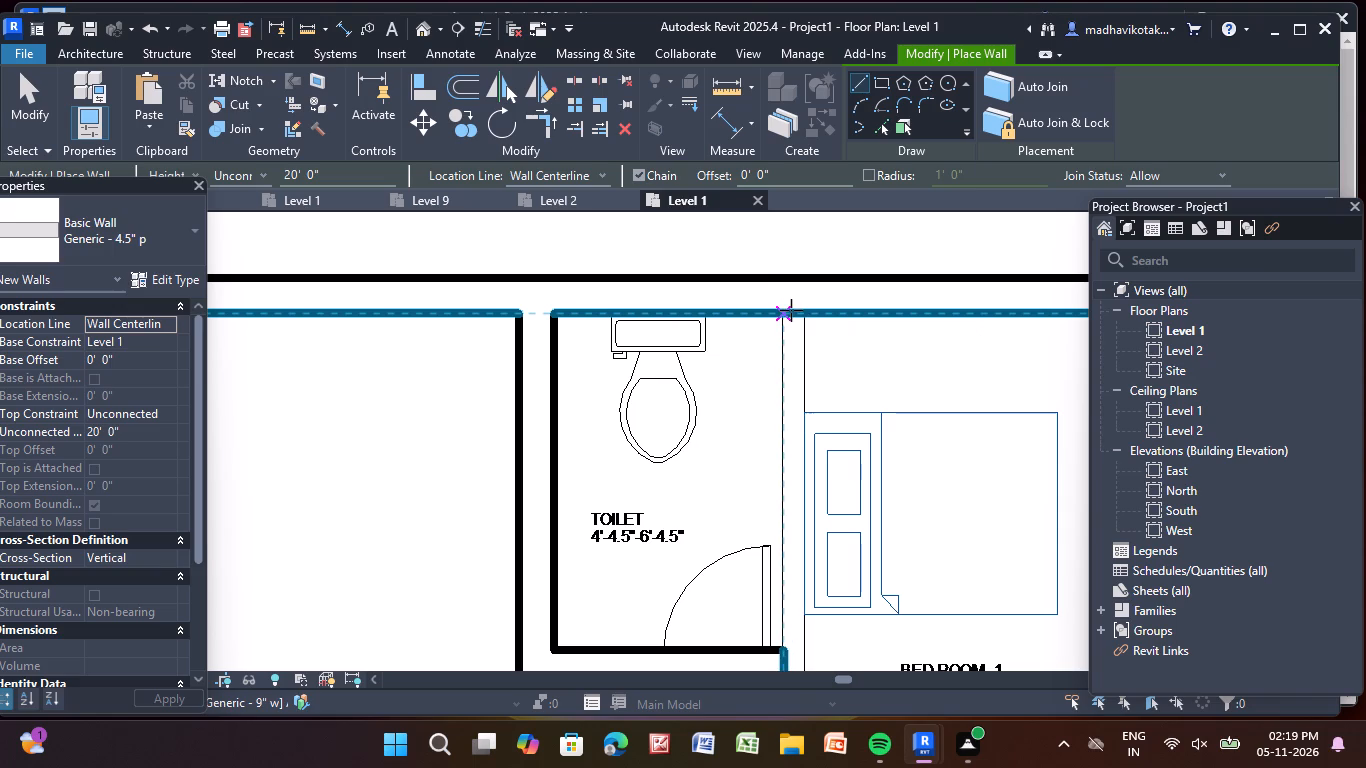
pyautogui.click(795, 312)
pyautogui.moveTo(848, 623); pyautogui.dragTo(589, 20, button='middle')
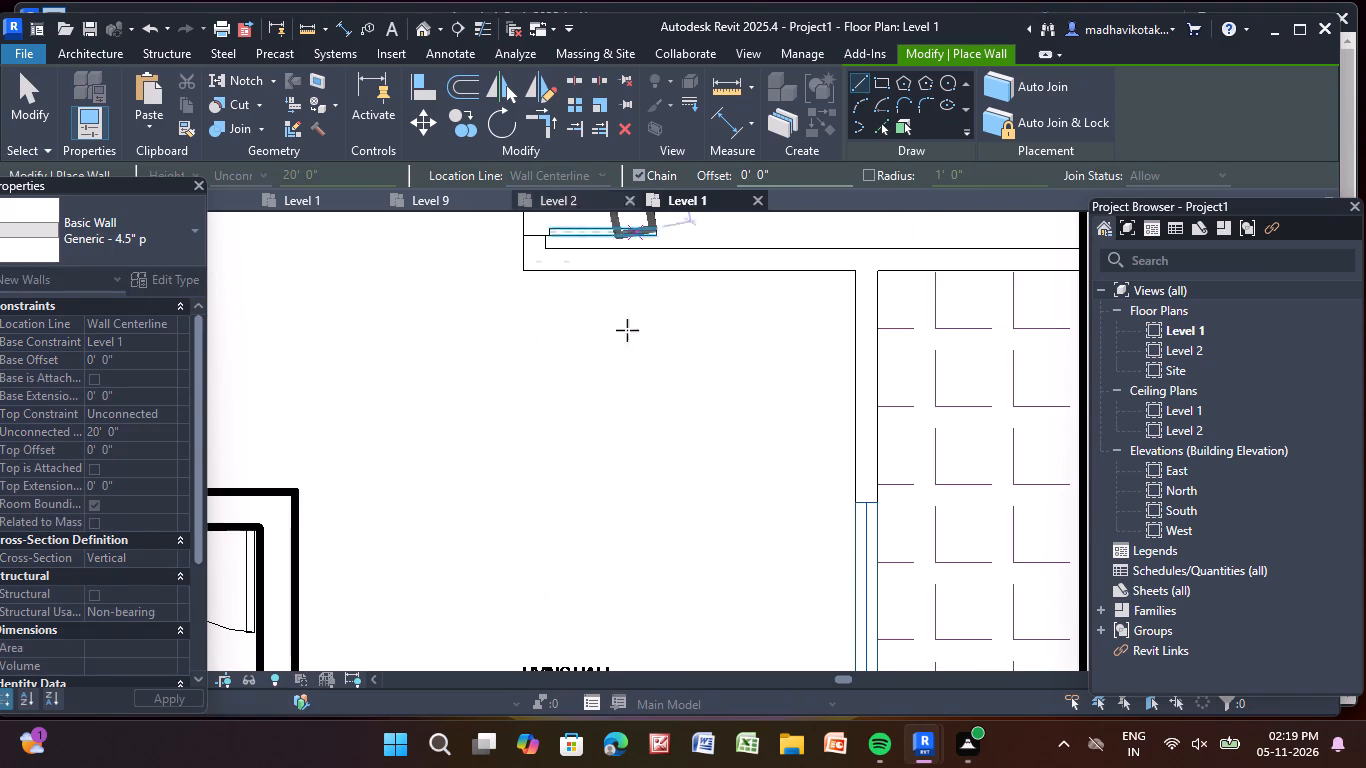
pyautogui.moveTo(577, 391); pyautogui.dragTo(732, 553, button='middle')
pyautogui.scroll(2, 715, 464)
pyautogui.scroll(4, 647, 374)
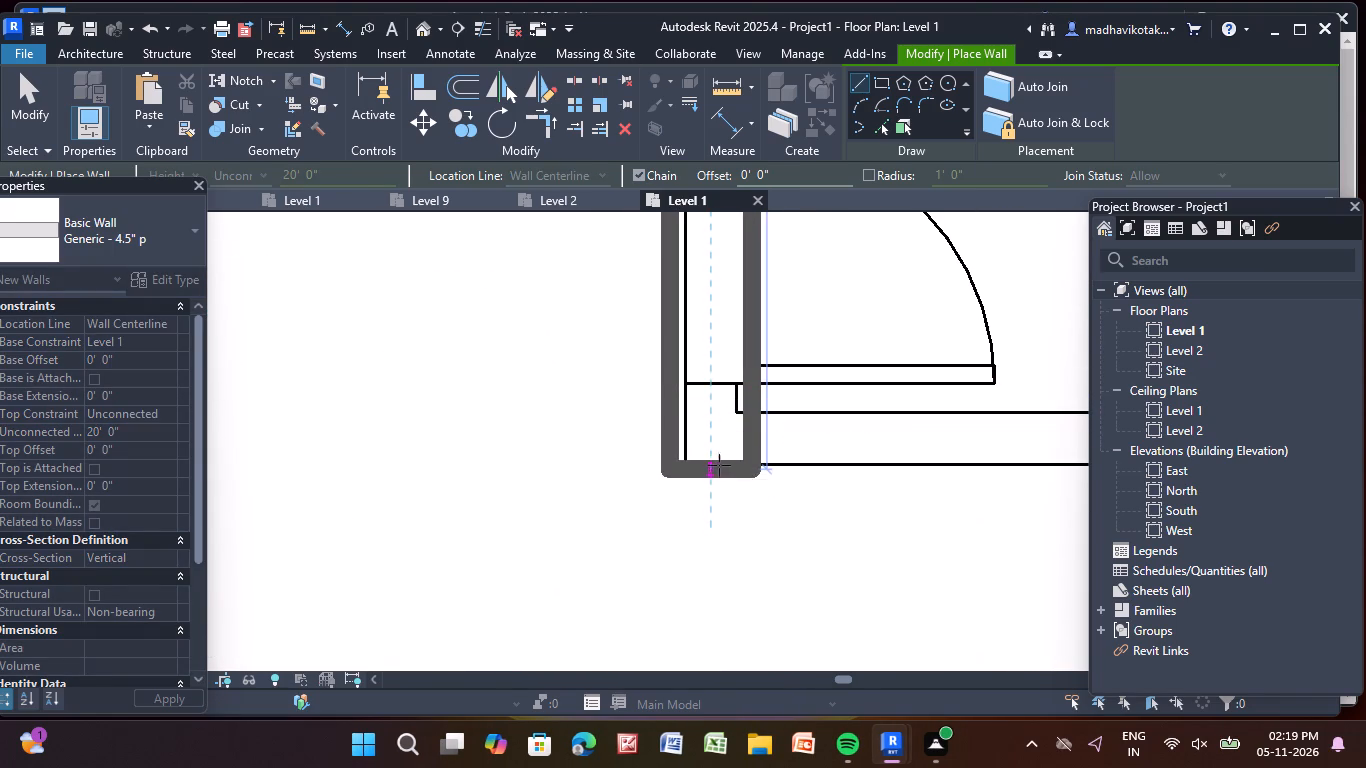
pyautogui.click(720, 464)
pyautogui.press('Escape')
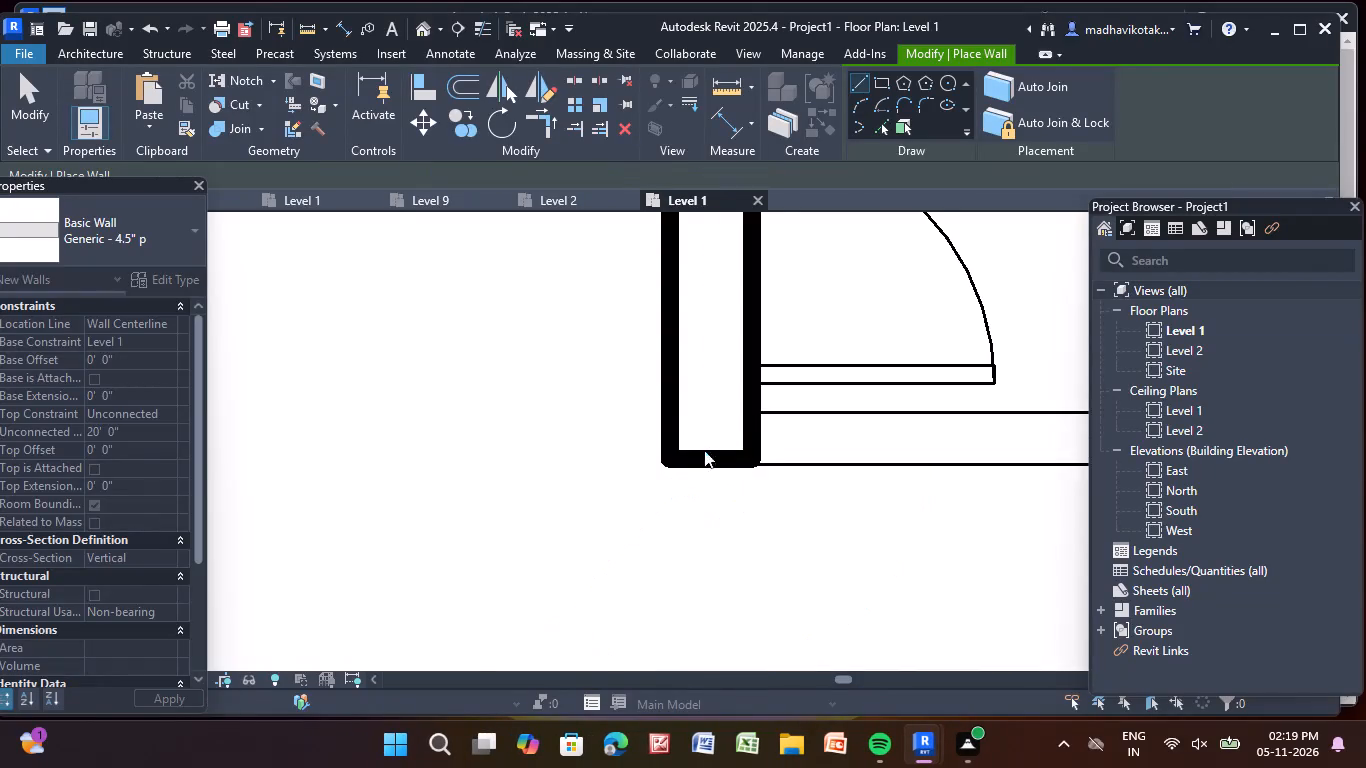
# Draw a Generic - 4.5" p wall along the upper Bed Room-1's lower side, from the toilet-side partition's end to the right exterior wall.
pyautogui.scroll(-6, 718, 425)
pyautogui.moveTo(722, 427); pyautogui.dragTo(769, 578, button='middle')
pyautogui.moveTo(789, 502); pyautogui.dragTo(108, 49, button='middle')
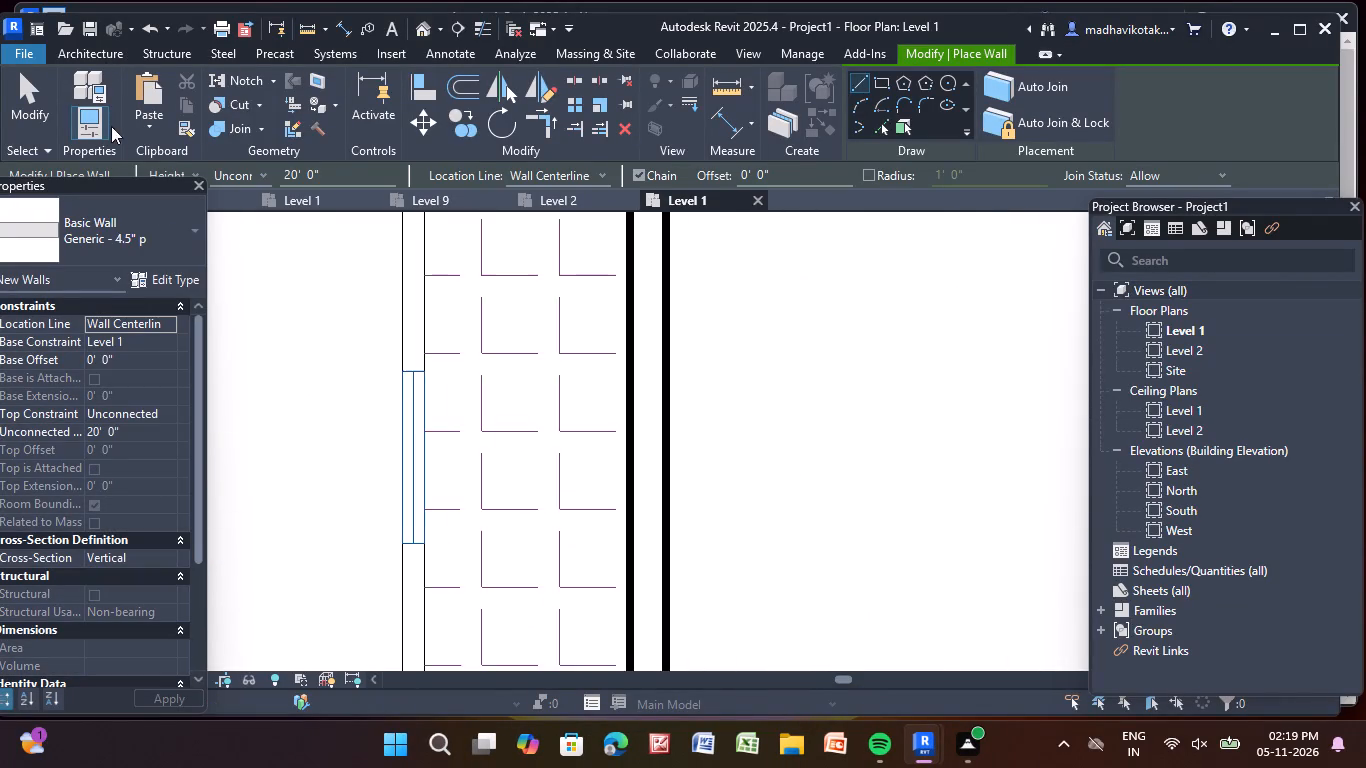
pyautogui.moveTo(352, 314); pyautogui.dragTo(662, 424, button='middle')
pyautogui.scroll(2, 361, 210)
pyautogui.moveTo(470, 377); pyautogui.dragTo(500, 495, button='middle')
pyautogui.scroll(3, 483, 404)
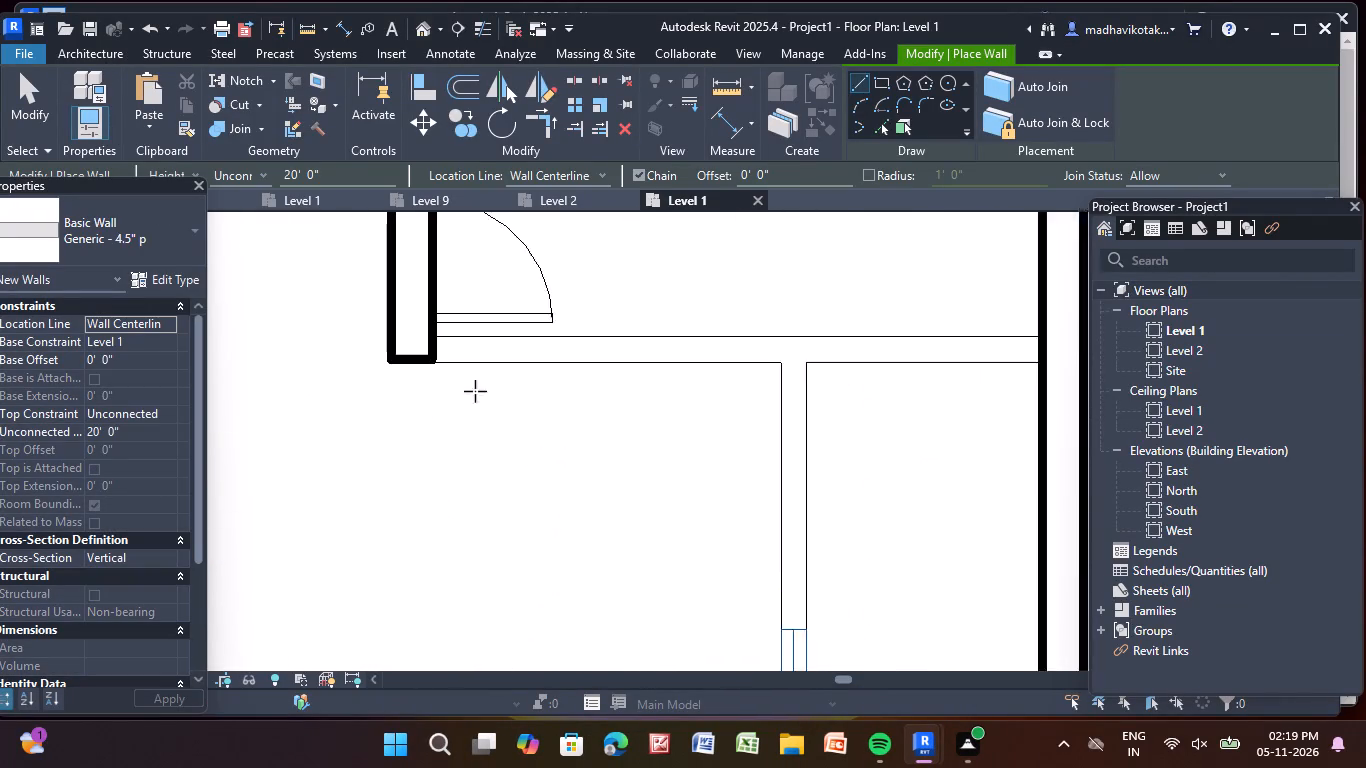
pyautogui.scroll(3, 461, 364)
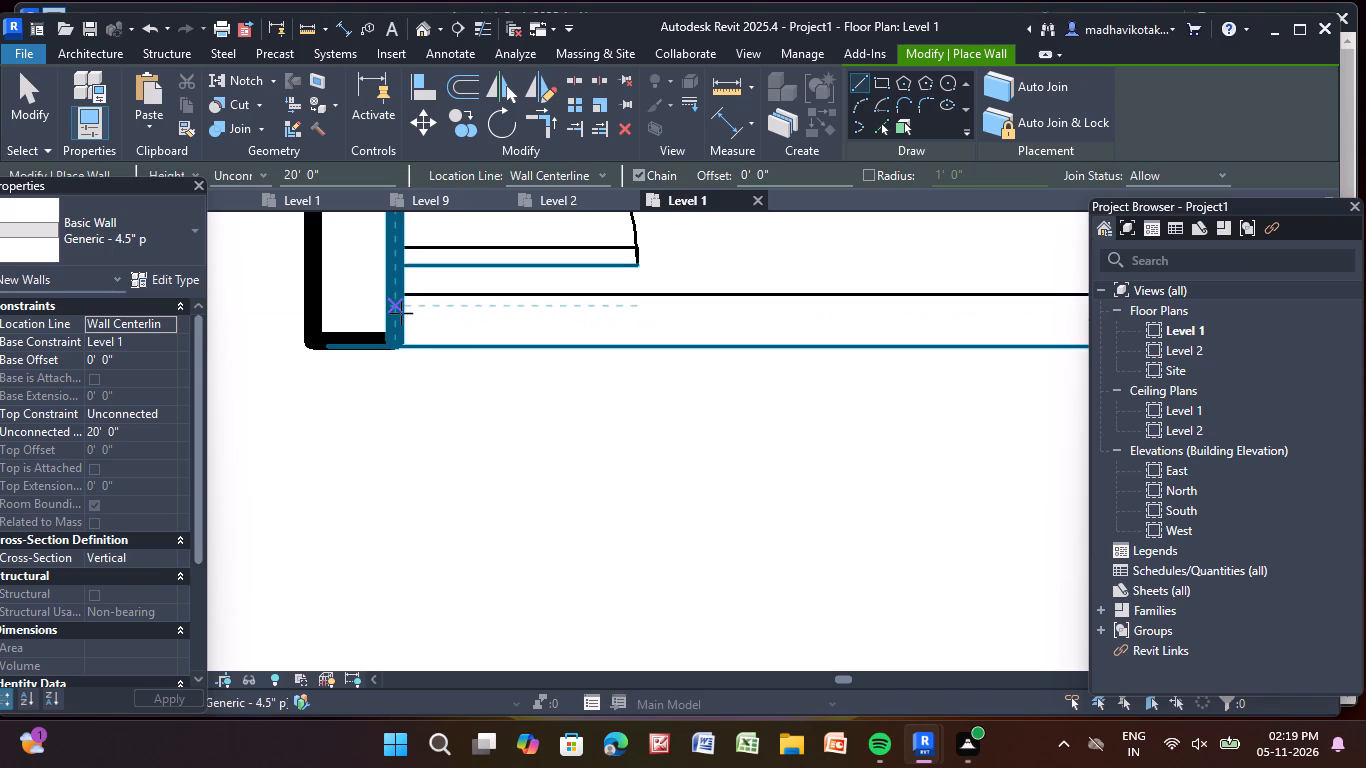
pyautogui.click(398, 318)
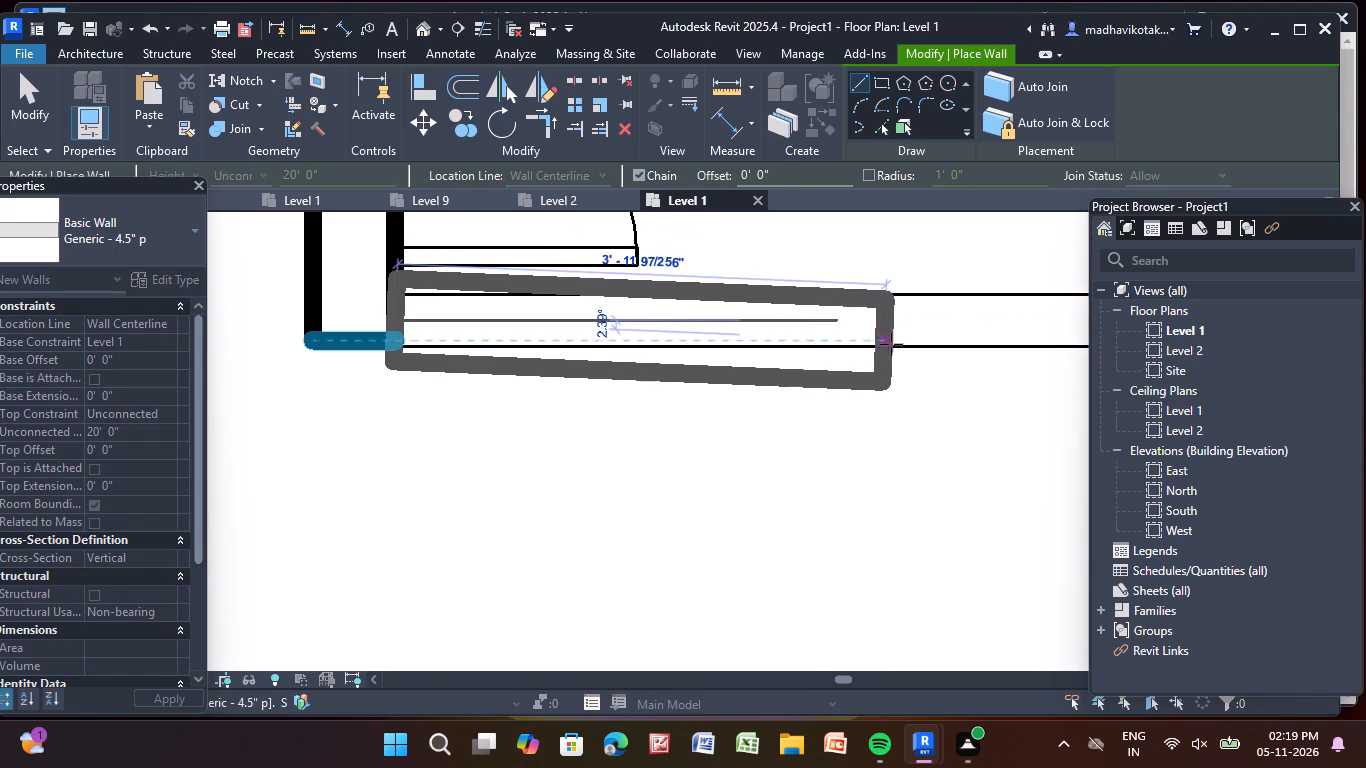
pyautogui.scroll(-3, 990, 321)
pyautogui.moveTo(1003, 338); pyautogui.dragTo(336, 443, button='middle')
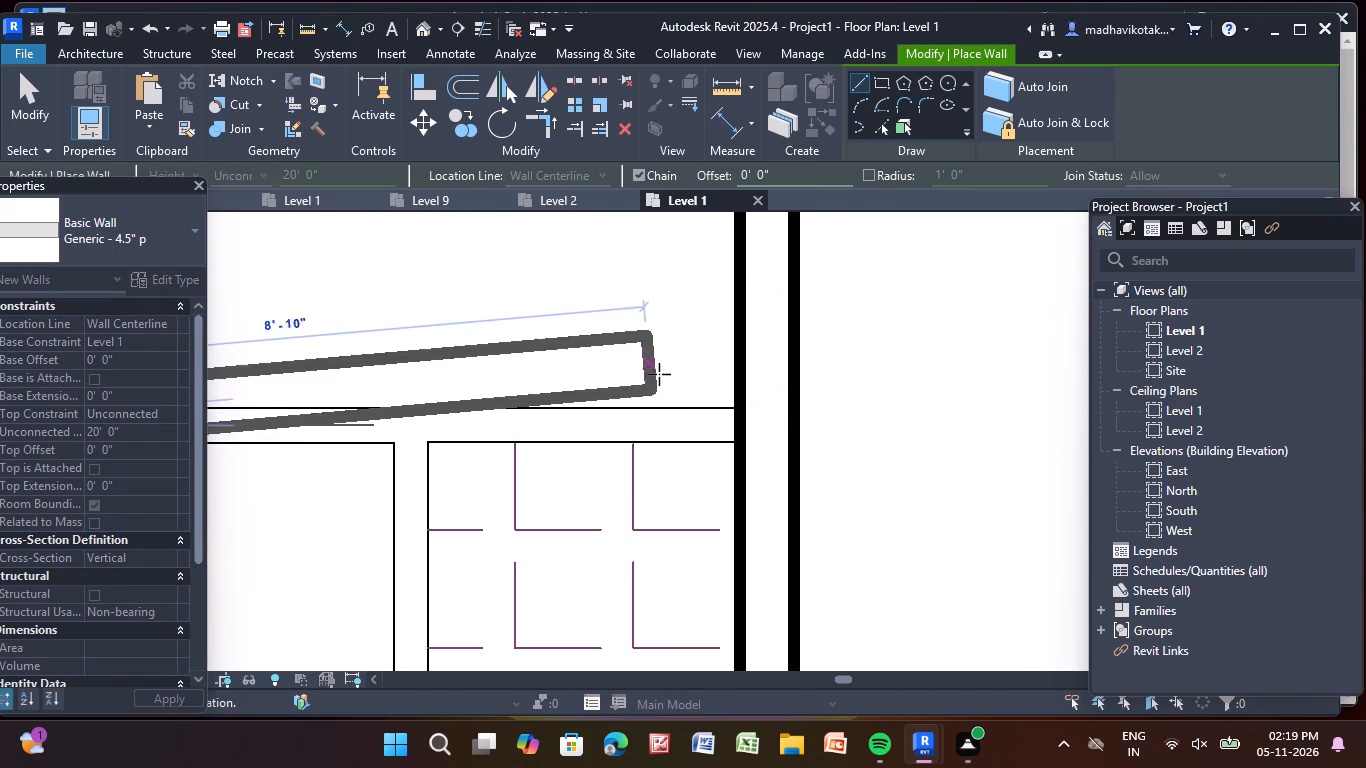
pyautogui.click(732, 421)
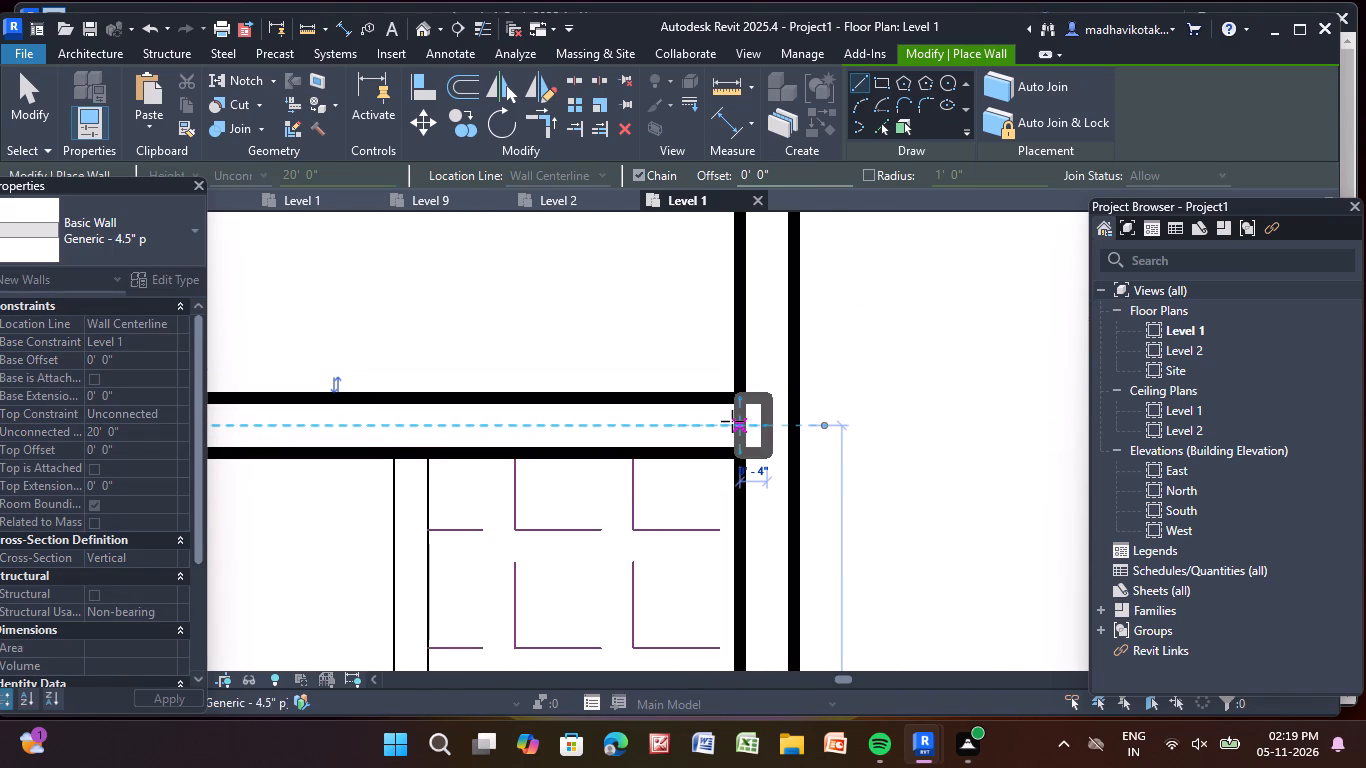
pyautogui.press('Escape')
# Draw a Generic - 4.5" p wall along the upper side of the stairs and foyer, from the left exterior wall to the foyer's right edge.
pyautogui.scroll(-7, 721, 435)
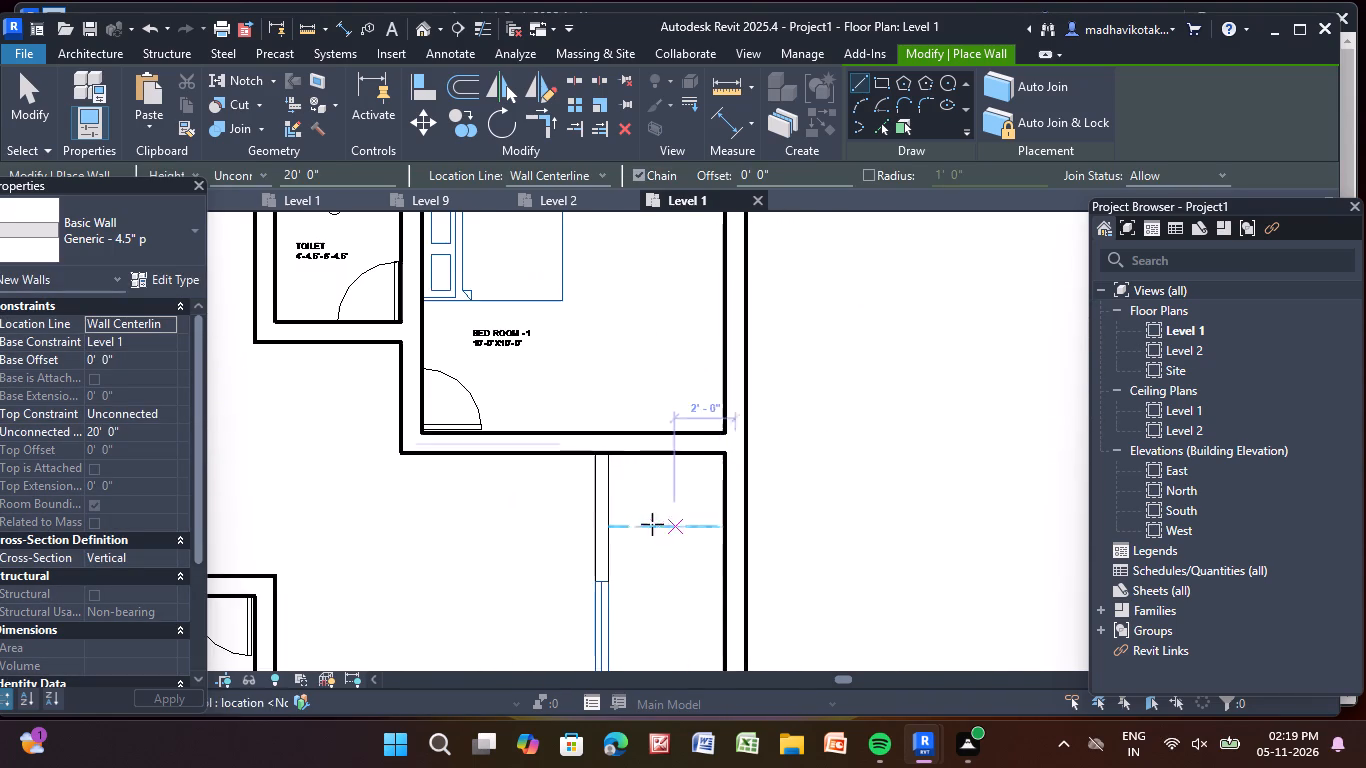
pyautogui.moveTo(639, 525); pyautogui.dragTo(576, 216, button='middle')
pyautogui.moveTo(625, 466); pyautogui.dragTo(805, 479, button='middle')
pyautogui.scroll(-1, 799, 461)
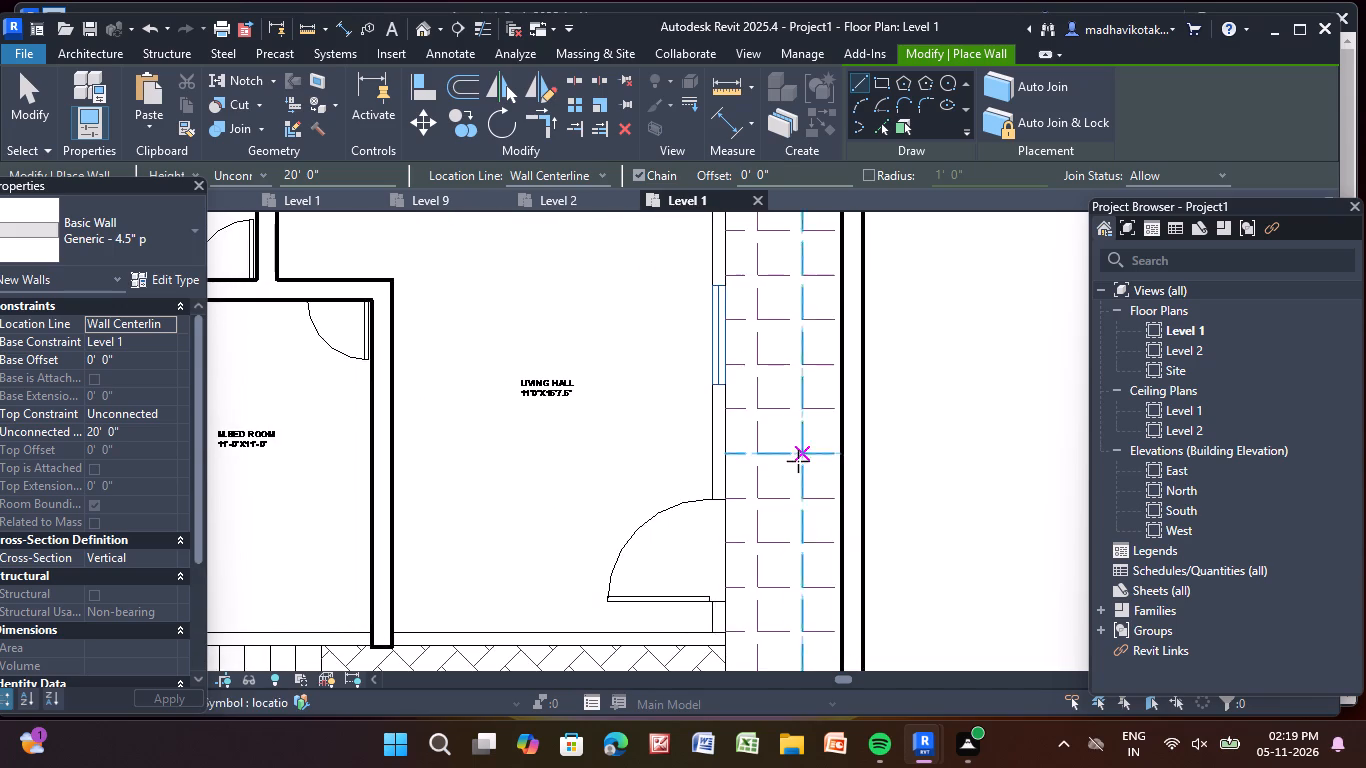
pyautogui.scroll(-1, 798, 461)
pyautogui.moveTo(516, 591); pyautogui.dragTo(753, 402, button='middle')
pyautogui.scroll(6, 419, 439)
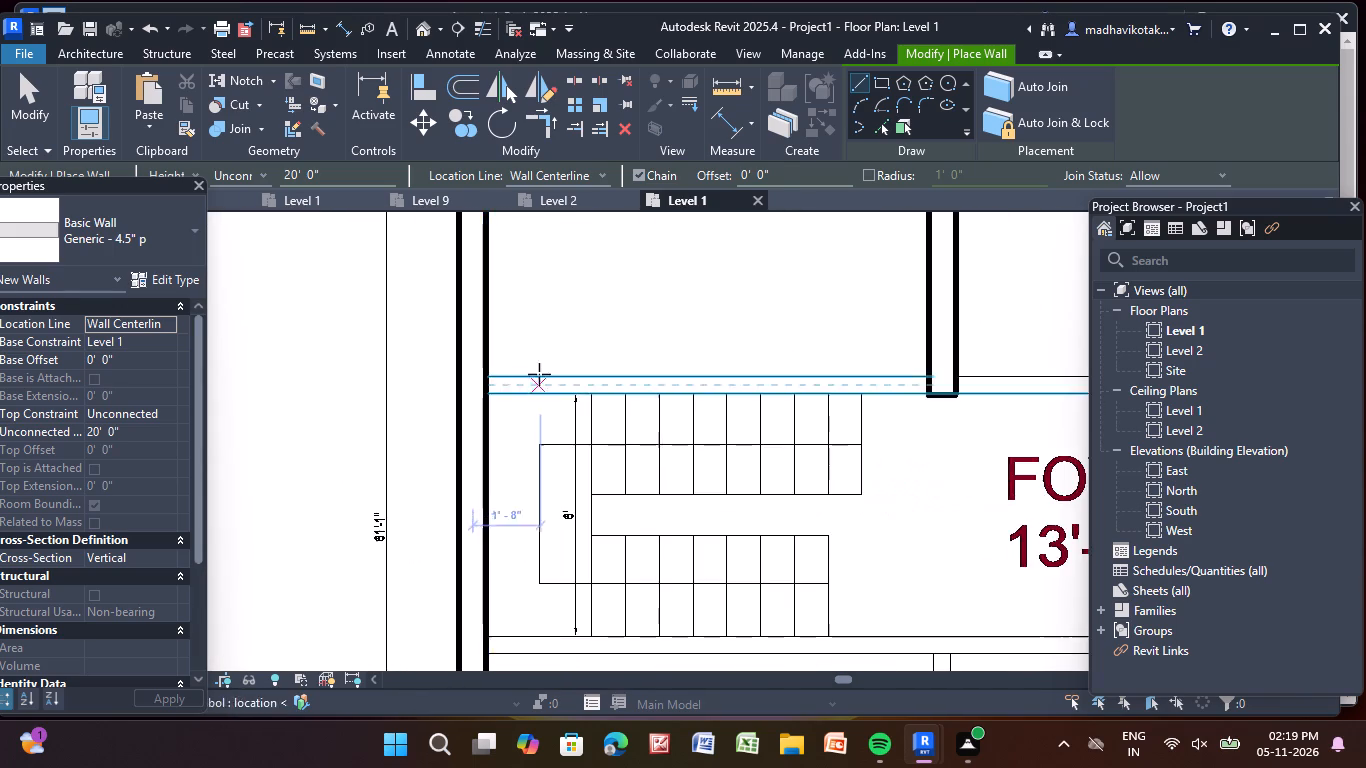
pyautogui.scroll(6, 539, 374)
pyautogui.click(434, 379)
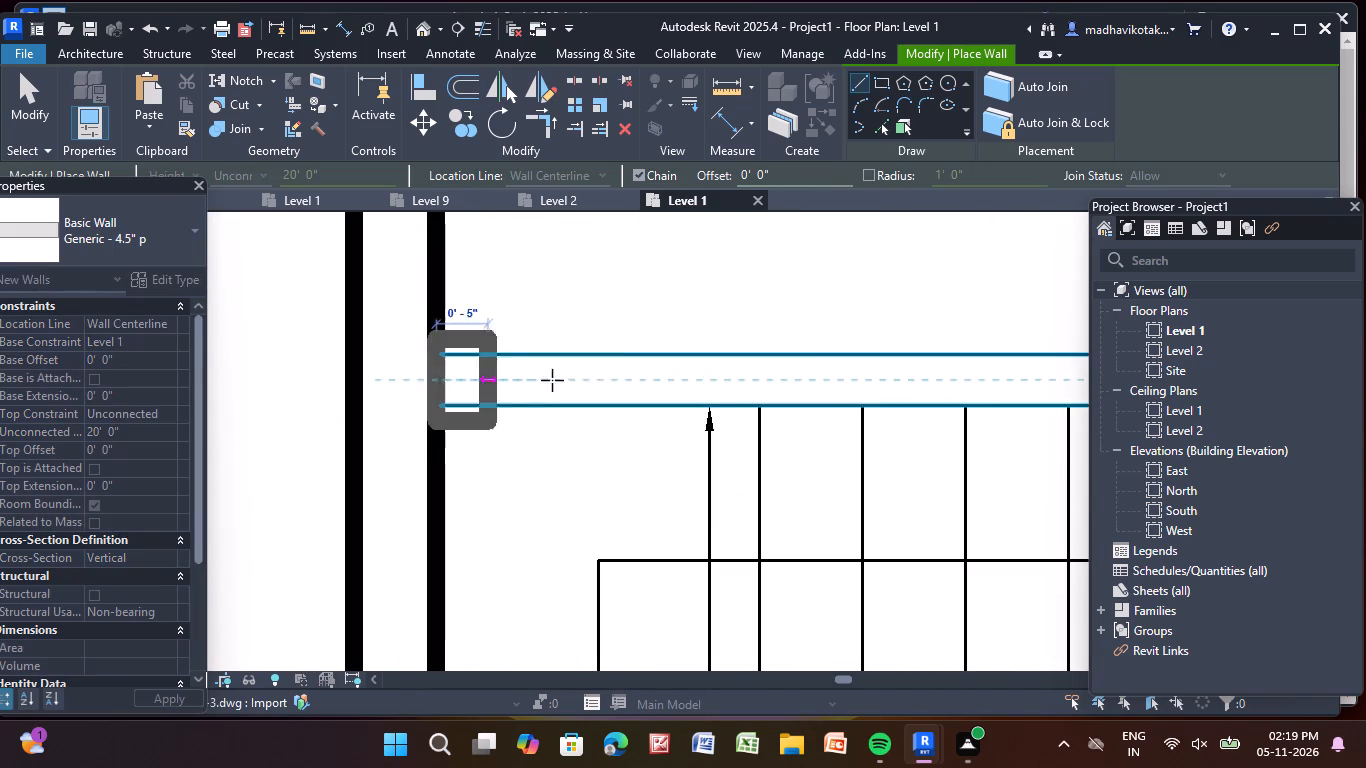
pyautogui.scroll(-4, 986, 376)
pyautogui.moveTo(988, 382); pyautogui.dragTo(88, 450, button='middle')
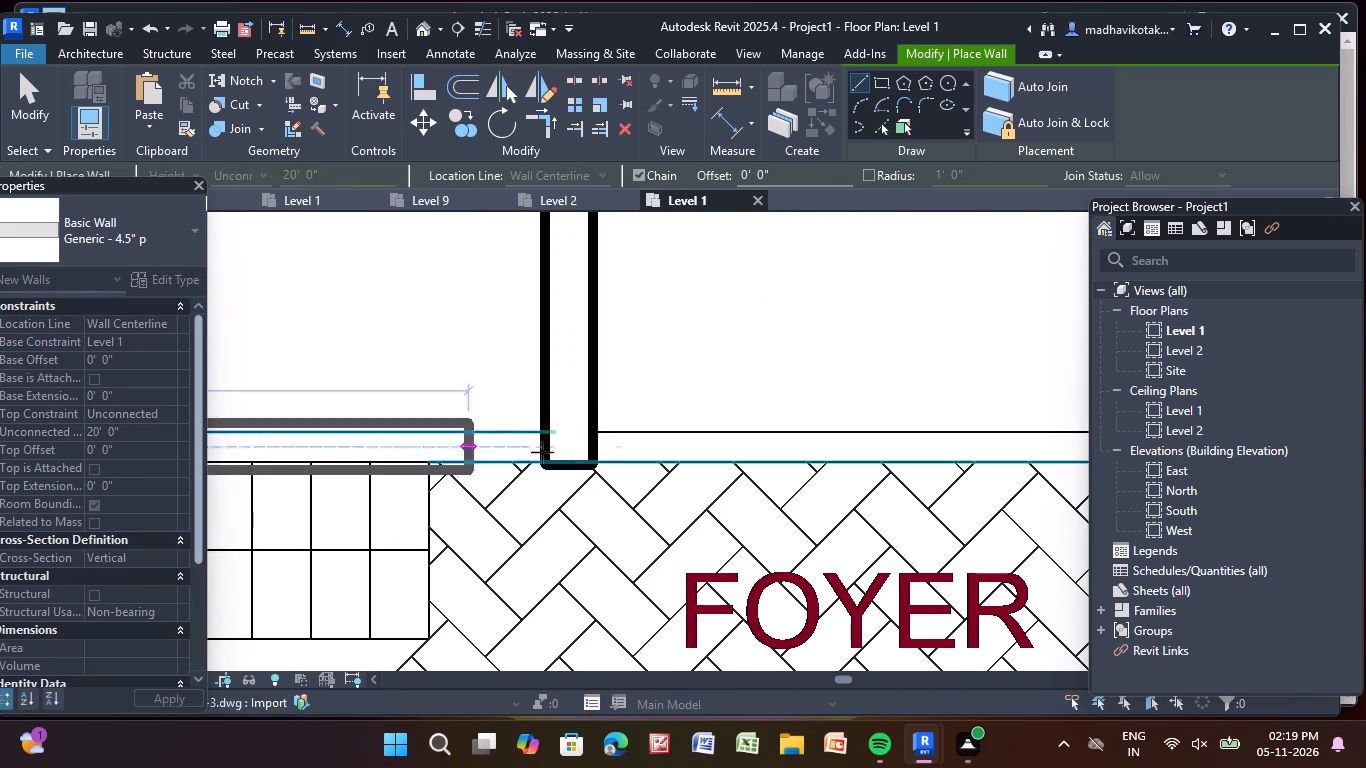
pyautogui.scroll(-3, 866, 459)
pyautogui.moveTo(866, 459); pyautogui.dragTo(322, 495, button='middle')
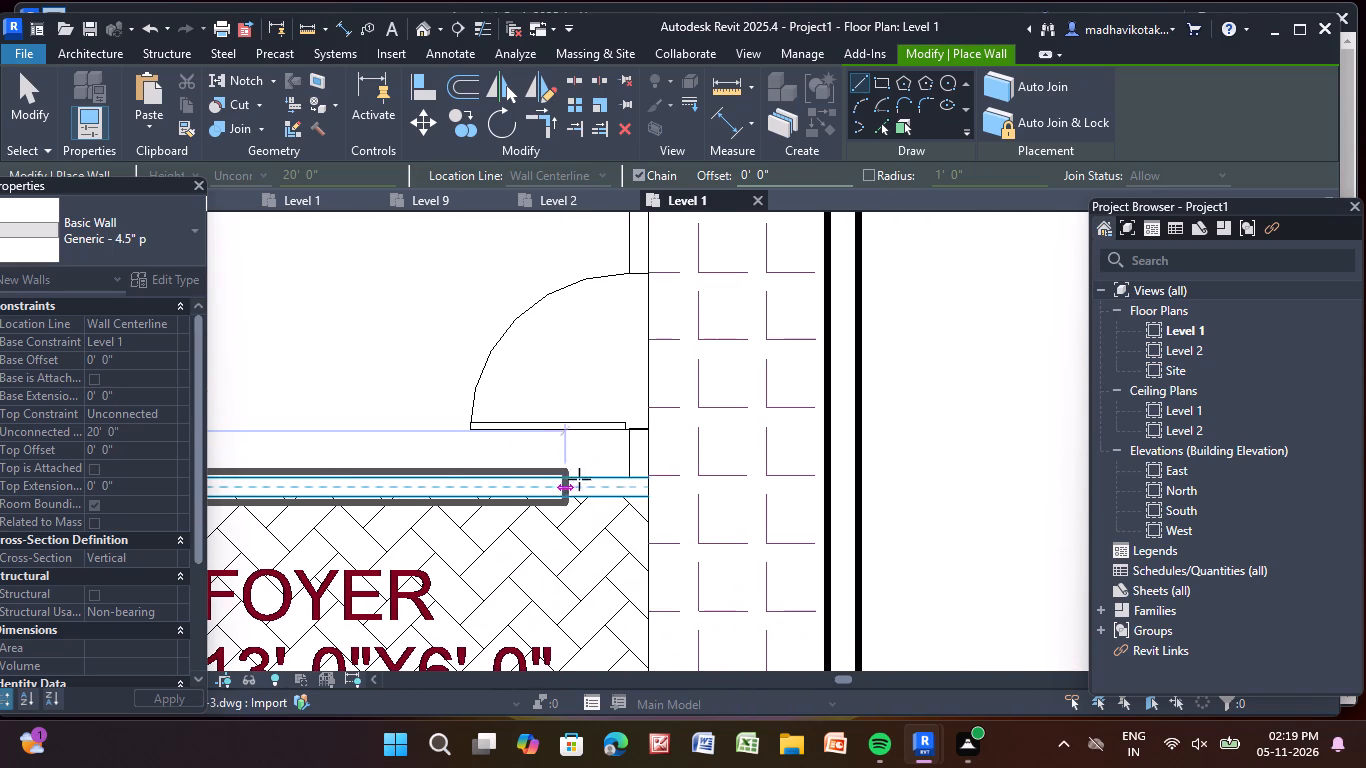
pyautogui.click(645, 486)
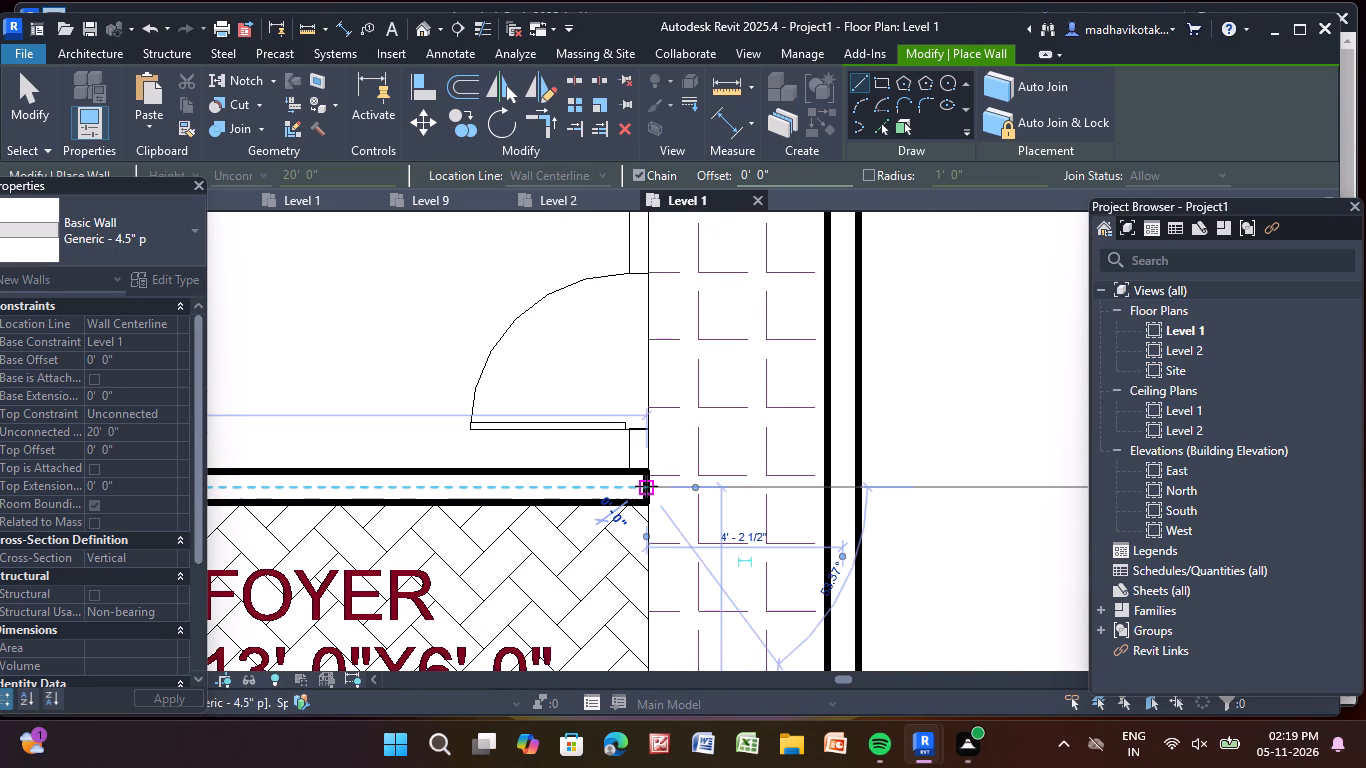
pyautogui.press('Escape')
# Draw a Generic - 4.5" p wall about 22'-9" long along the lower side of the stairs and foyer, from the left exterior wall.
pyautogui.scroll(-9, 646, 486)
pyautogui.moveTo(692, 542); pyautogui.dragTo(706, 48, button='middle')
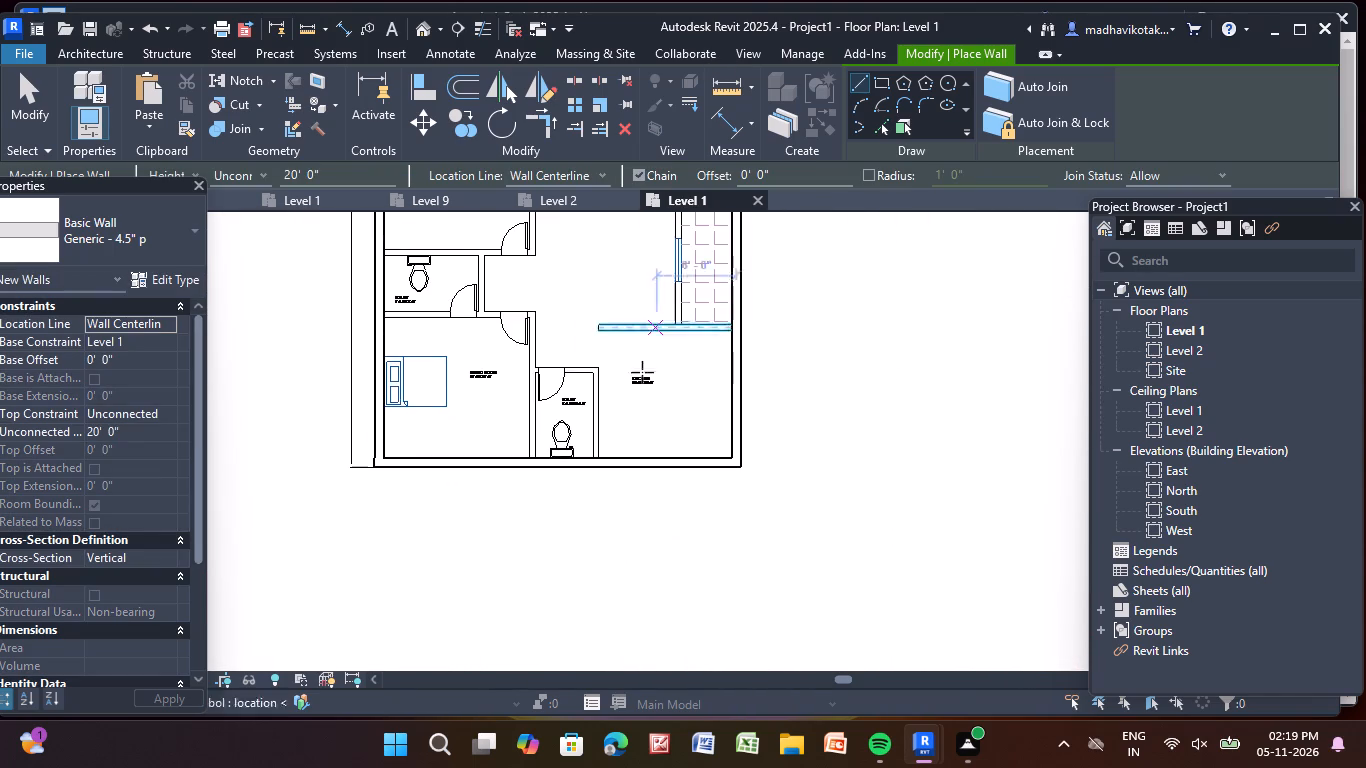
pyautogui.moveTo(618, 409); pyautogui.dragTo(890, 684, button='middle')
pyautogui.scroll(9, 691, 414)
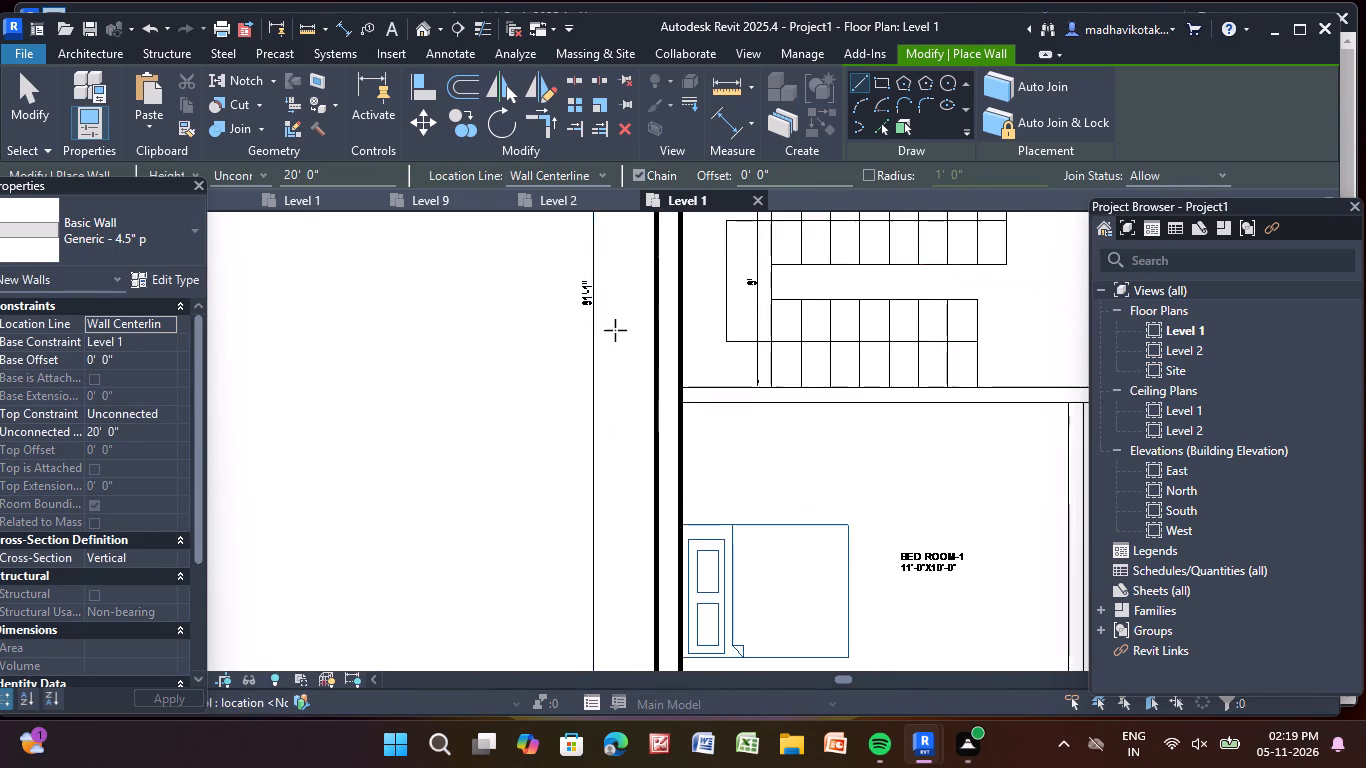
pyautogui.scroll(2, 615, 330)
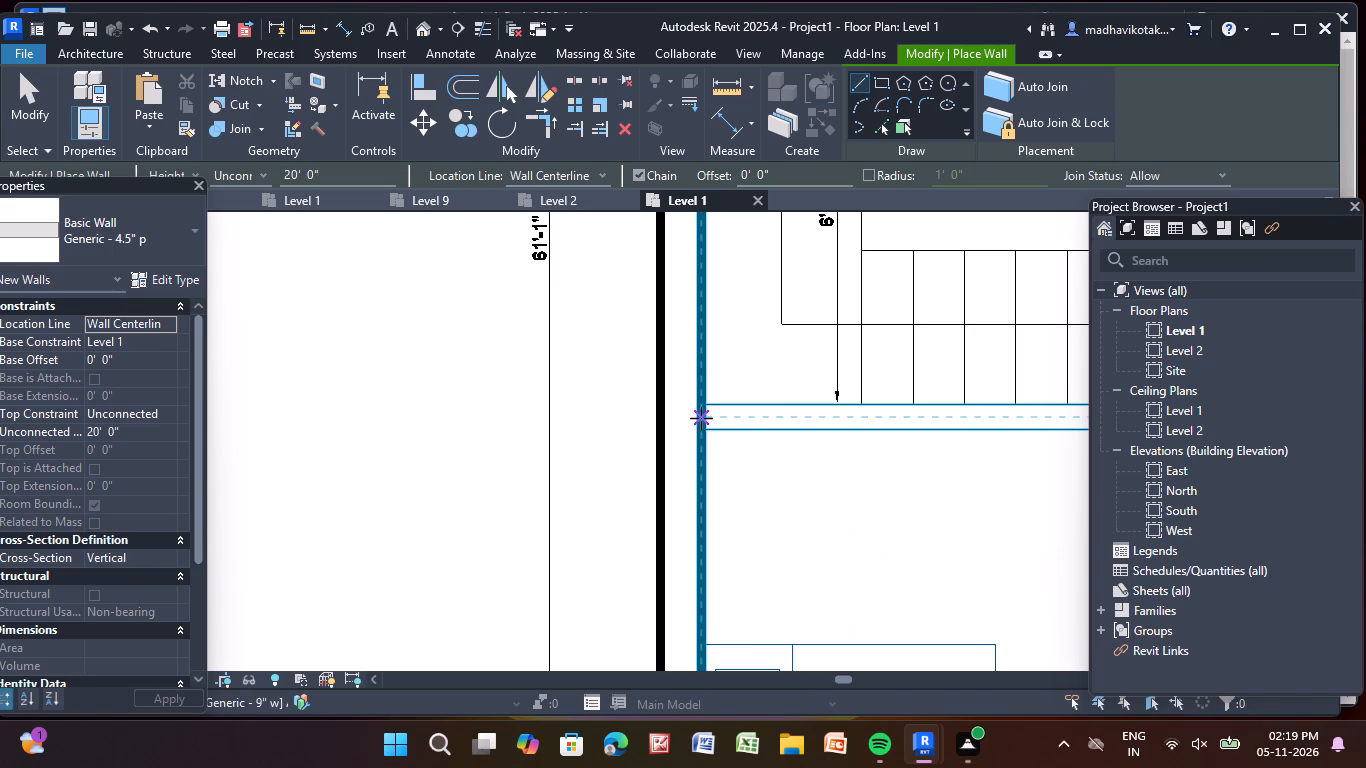
pyautogui.click(701, 418)
pyautogui.scroll(-3, 927, 408)
pyautogui.moveTo(927, 410); pyautogui.dragTo(181, 477, button='middle')
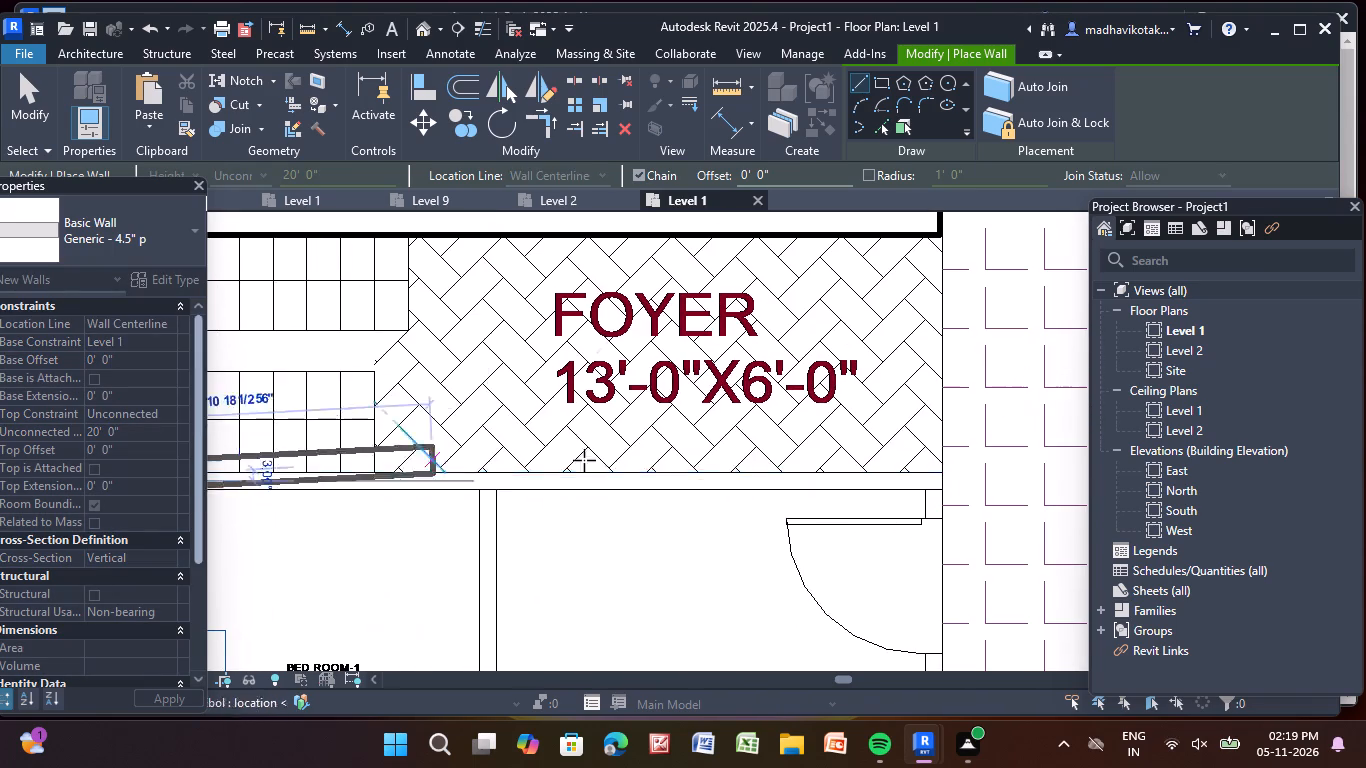
pyautogui.click(947, 477)
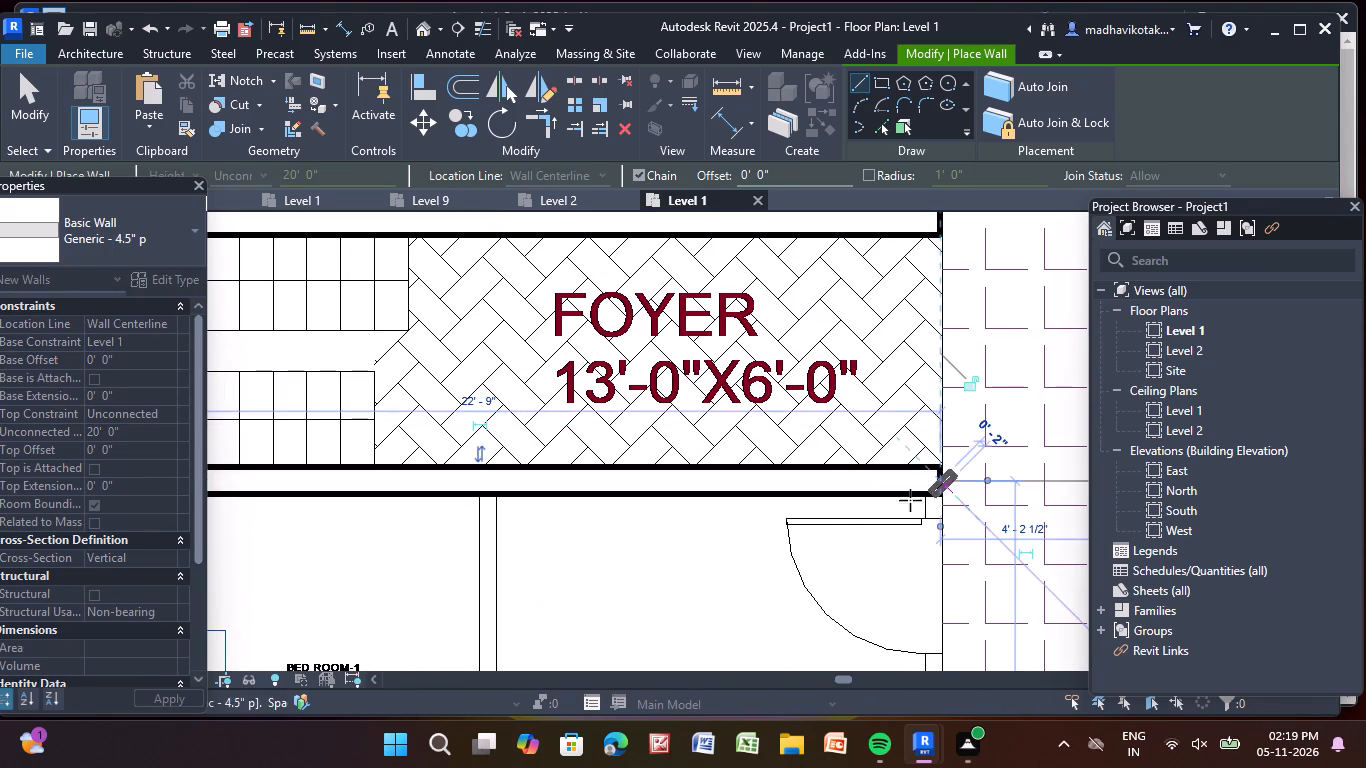
pyautogui.press('Escape')
pyautogui.scroll(-5, 674, 510)
pyautogui.moveTo(675, 520); pyautogui.dragTo(607, 239, button='middle')
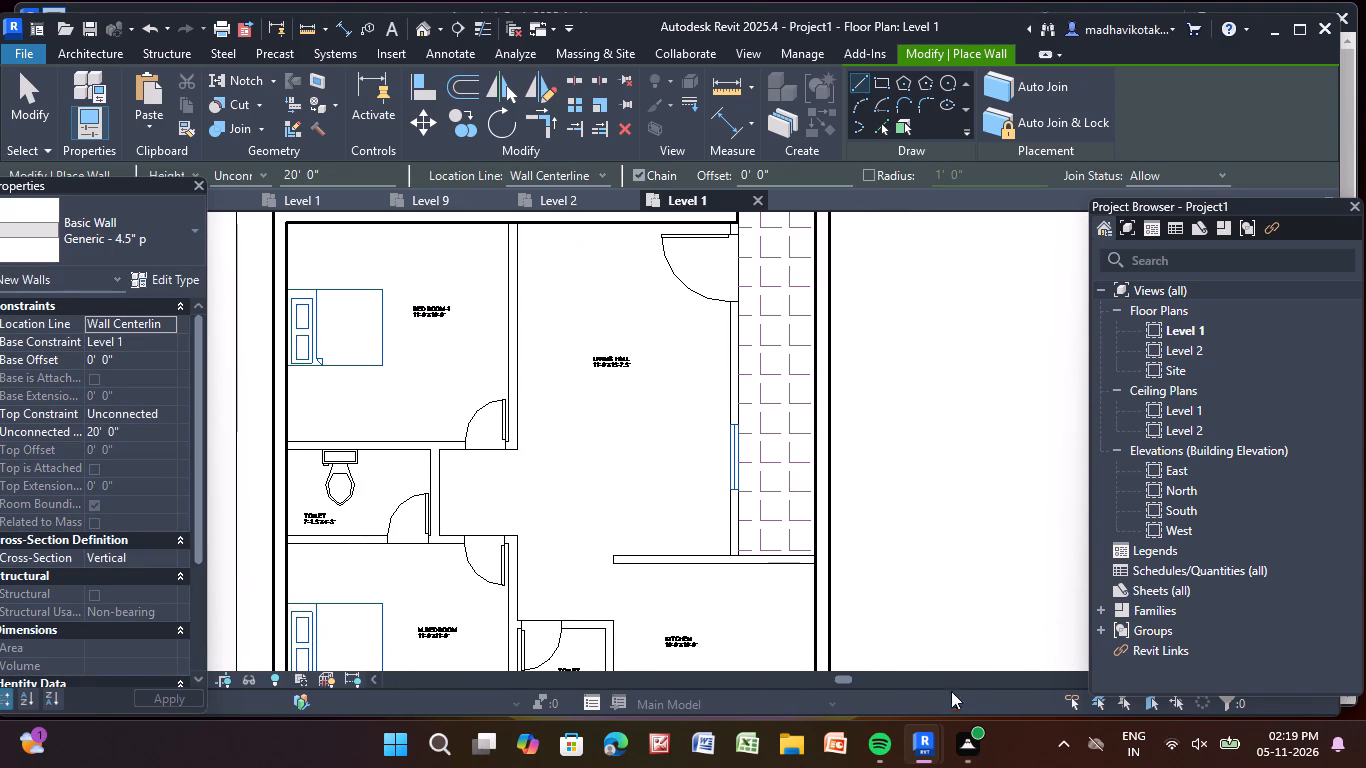
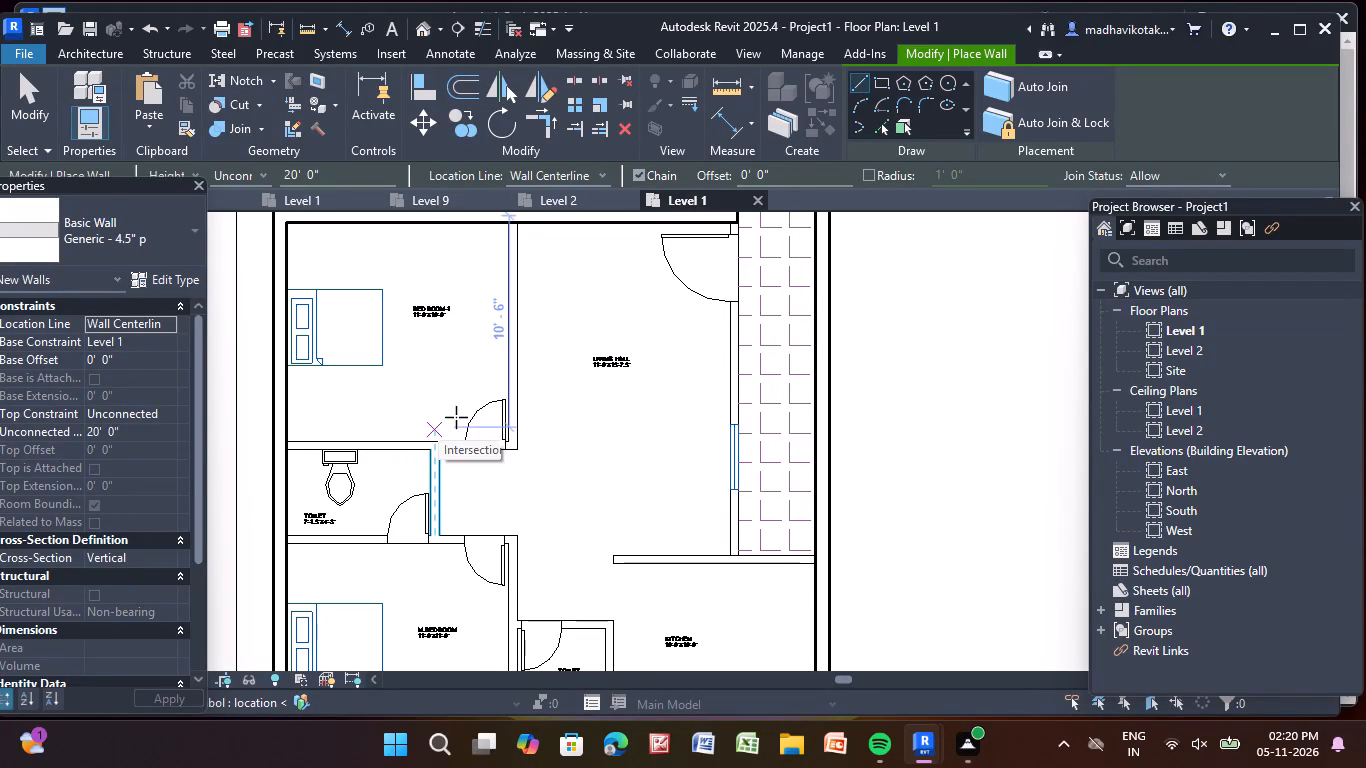
# Draw a Generic - 4.5" p wall between the lower Bed Room-1 and the Living Hall, from the foyer's lower wall to Bed Room-1's lower corner.
pyautogui.moveTo(512, 480); pyautogui.dragTo(673, 539, button='middle')
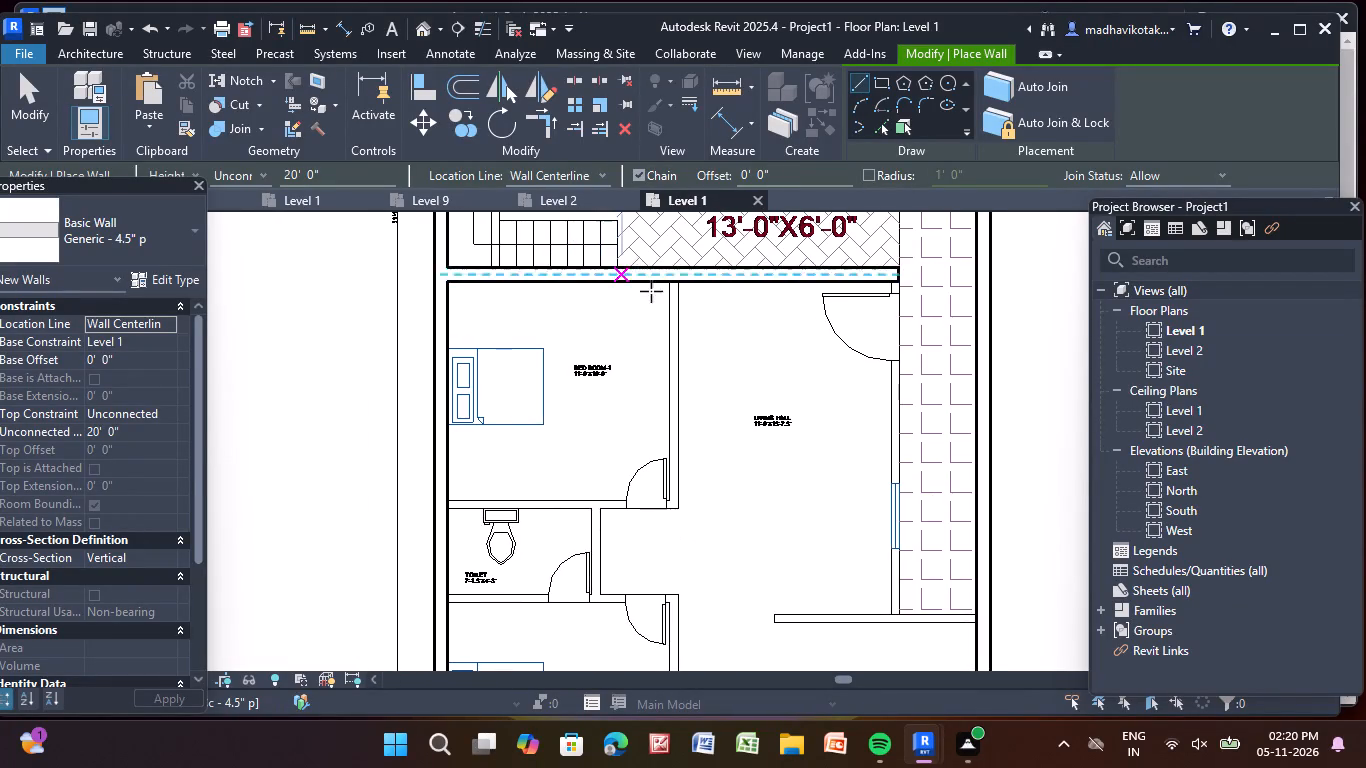
pyautogui.scroll(3, 683, 272)
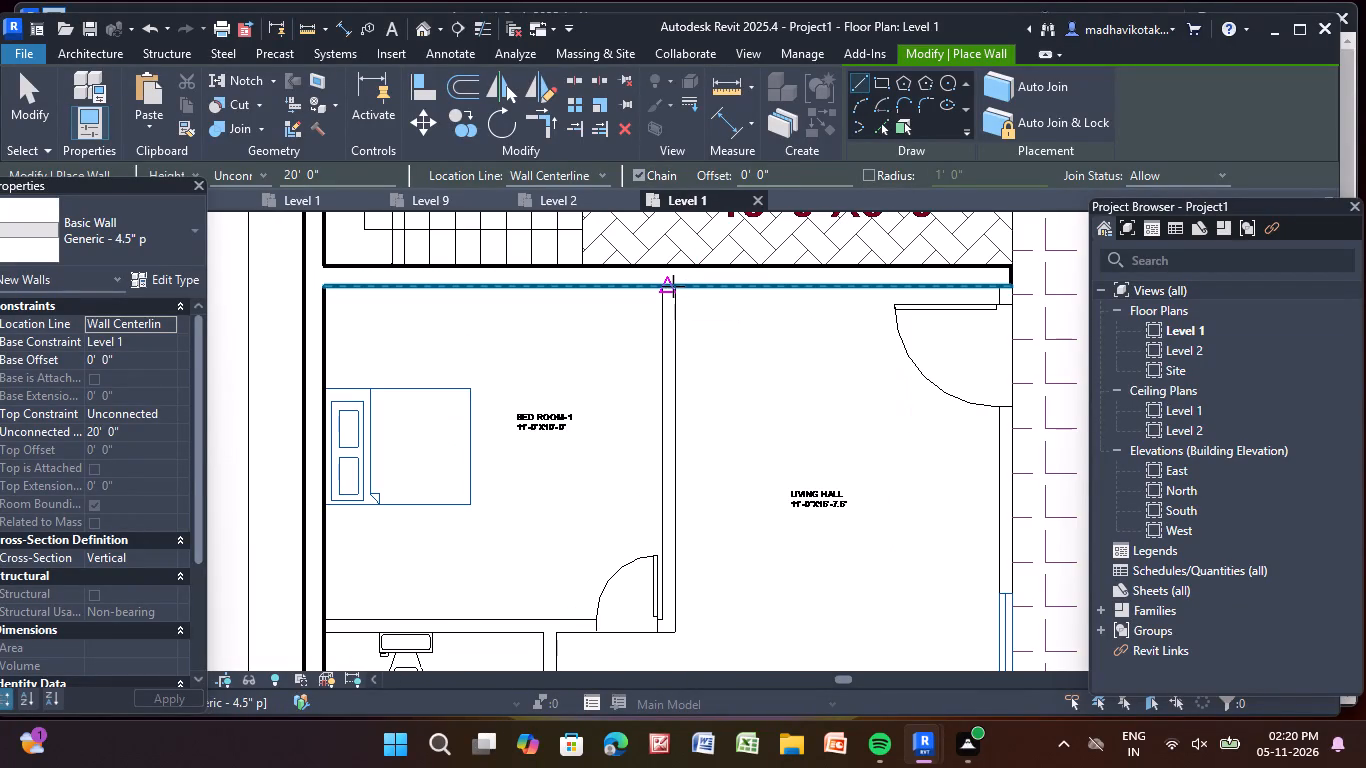
pyautogui.scroll(8, 667, 286)
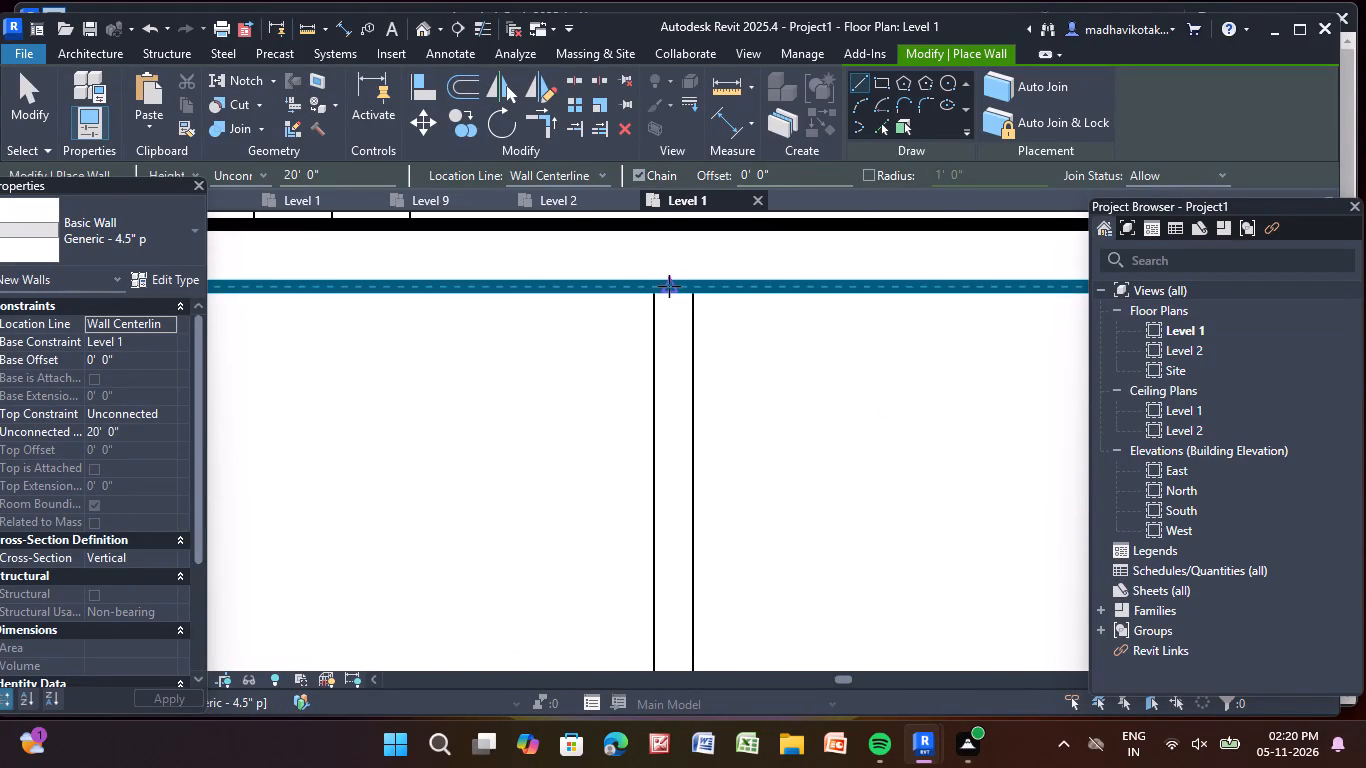
pyautogui.click(671, 287)
pyautogui.scroll(-4, 737, 483)
pyautogui.moveTo(698, 512); pyautogui.dragTo(686, 491, button='middle')
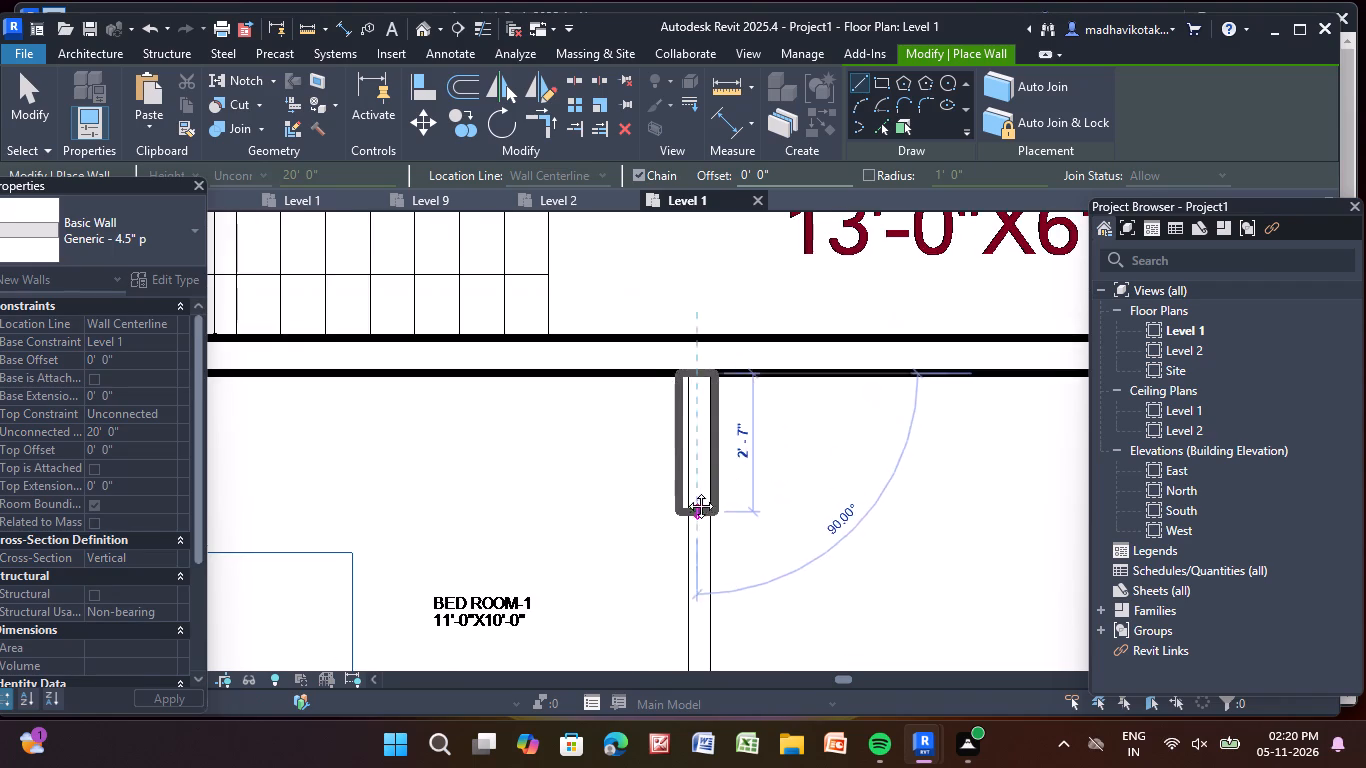
pyautogui.moveTo(686, 491); pyautogui.dragTo(694, 153, button='middle')
pyautogui.moveTo(792, 567); pyautogui.dragTo(709, 342, button='middle')
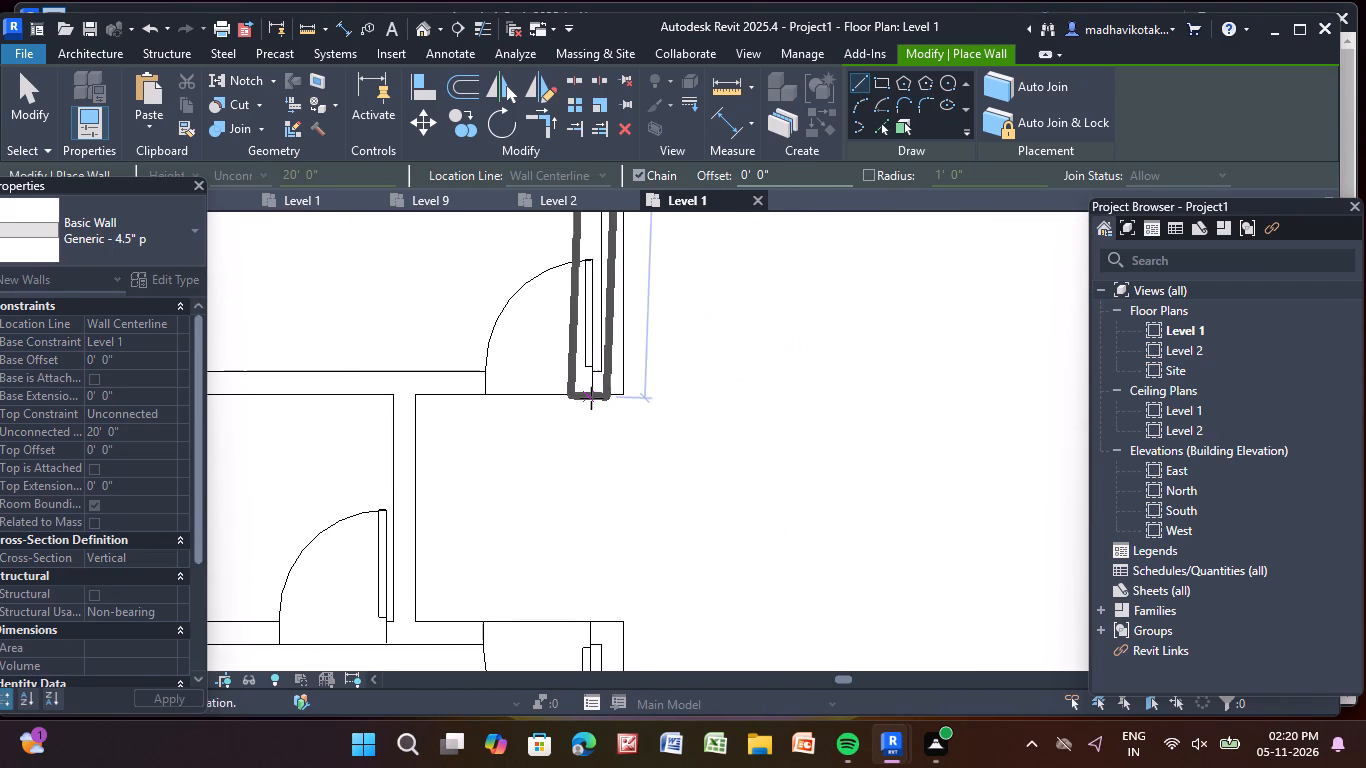
pyautogui.scroll(4, 591, 398)
pyautogui.click(630, 388)
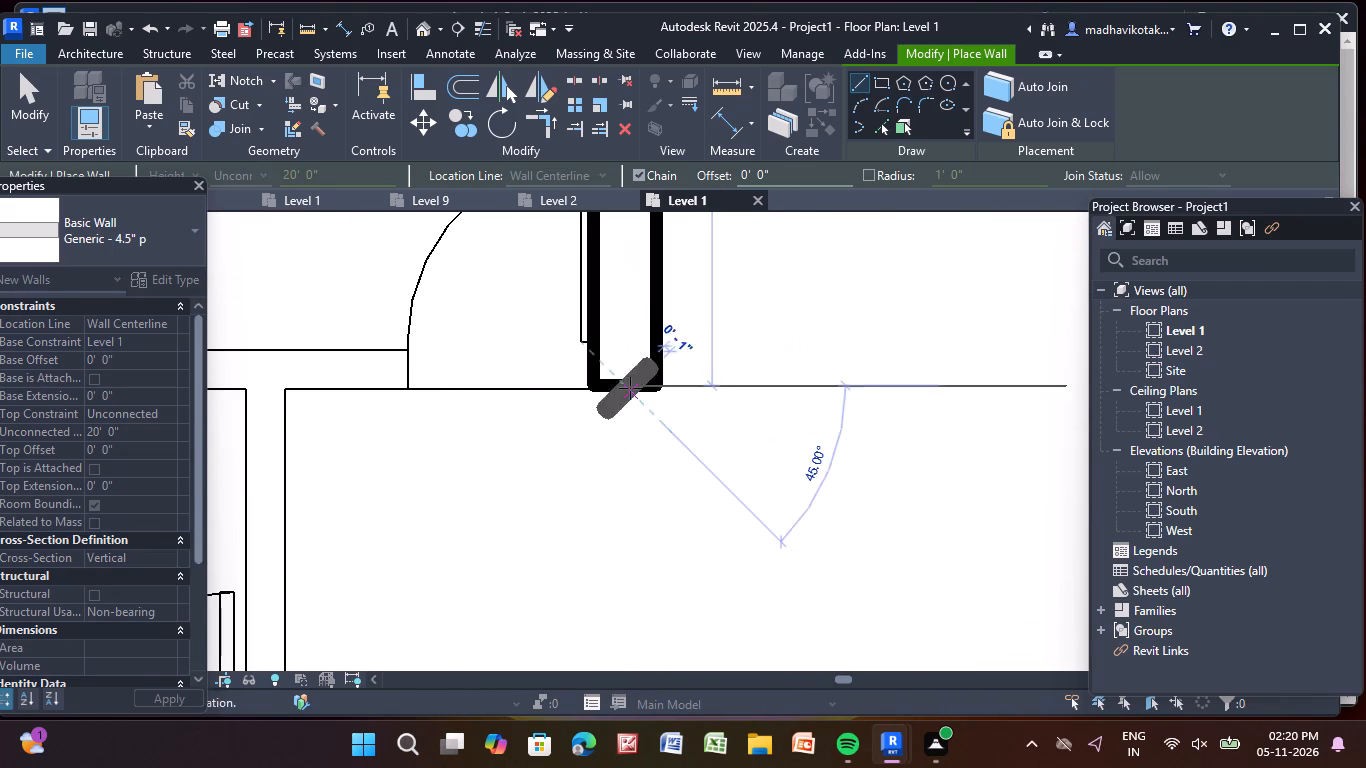
pyautogui.moveTo(636, 387); pyautogui.dragTo(787, 474, button='middle')
pyautogui.press('Escape')
# Draw a Generic - 4.5" p wall between the lower Bed Room-1 and its adjoining toilet, from the left exterior wall to the Living Hall partition.
pyautogui.scroll(-2, 688, 479)
pyautogui.moveTo(686, 482); pyautogui.dragTo(1027, 437, button='middle')
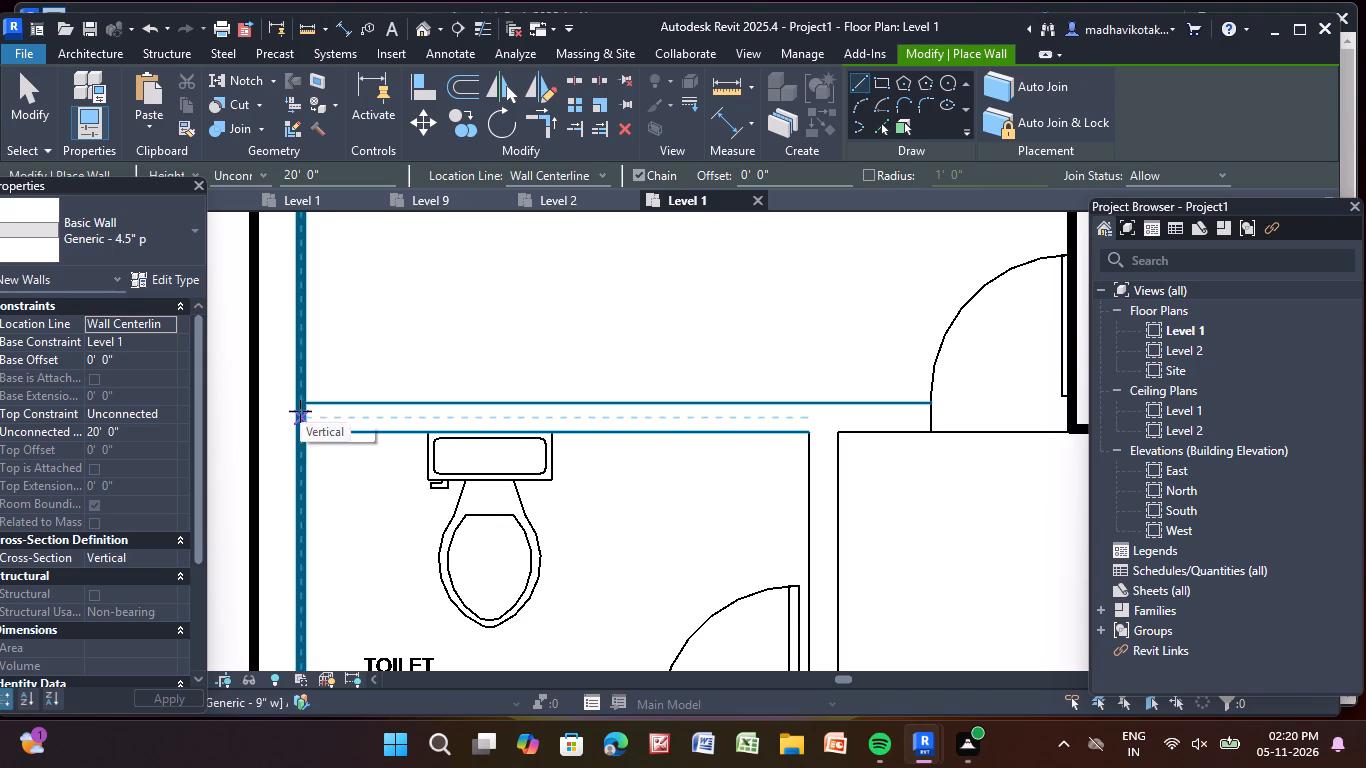
pyautogui.click(301, 411)
pyautogui.moveTo(733, 394); pyautogui.dragTo(436, 454, button='middle')
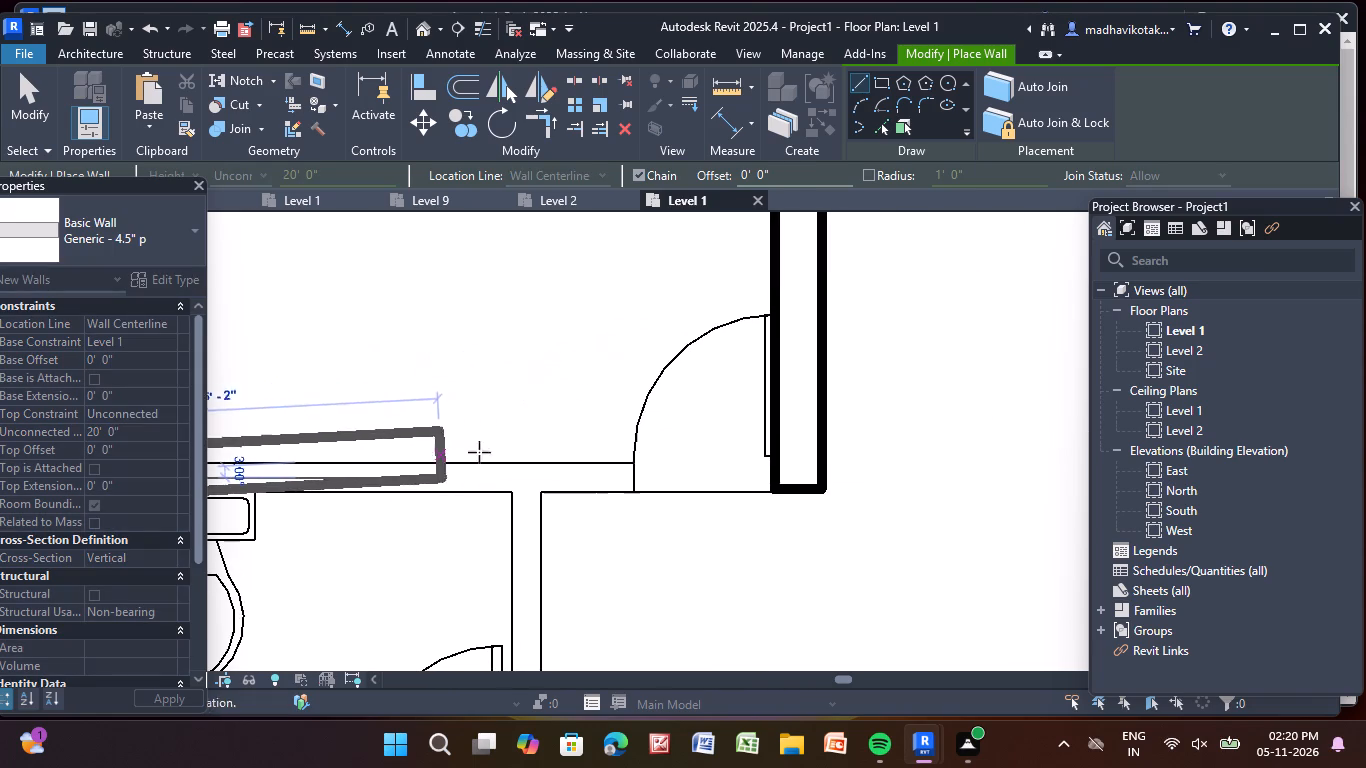
pyautogui.click(771, 481)
pyautogui.press('Escape')
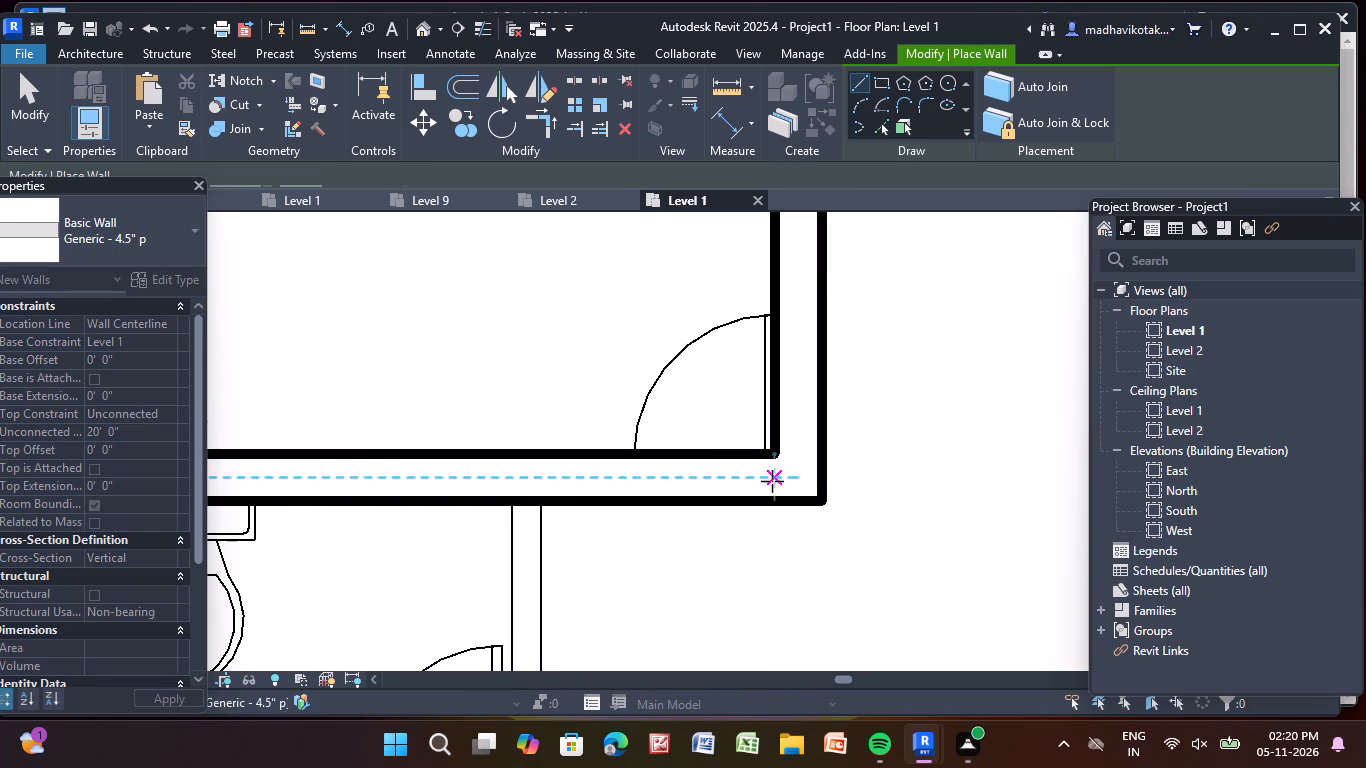
# Draw a Generic - 4.5" p wall between the 7'-1.5"X4'-3" toilet and M.Bed Room, from the left exterior wall to M.Bed Room's upper right corner.
pyautogui.scroll(-6, 772, 481)
pyautogui.moveTo(762, 525); pyautogui.dragTo(695, 307, button='middle')
pyautogui.scroll(9, 398, 411)
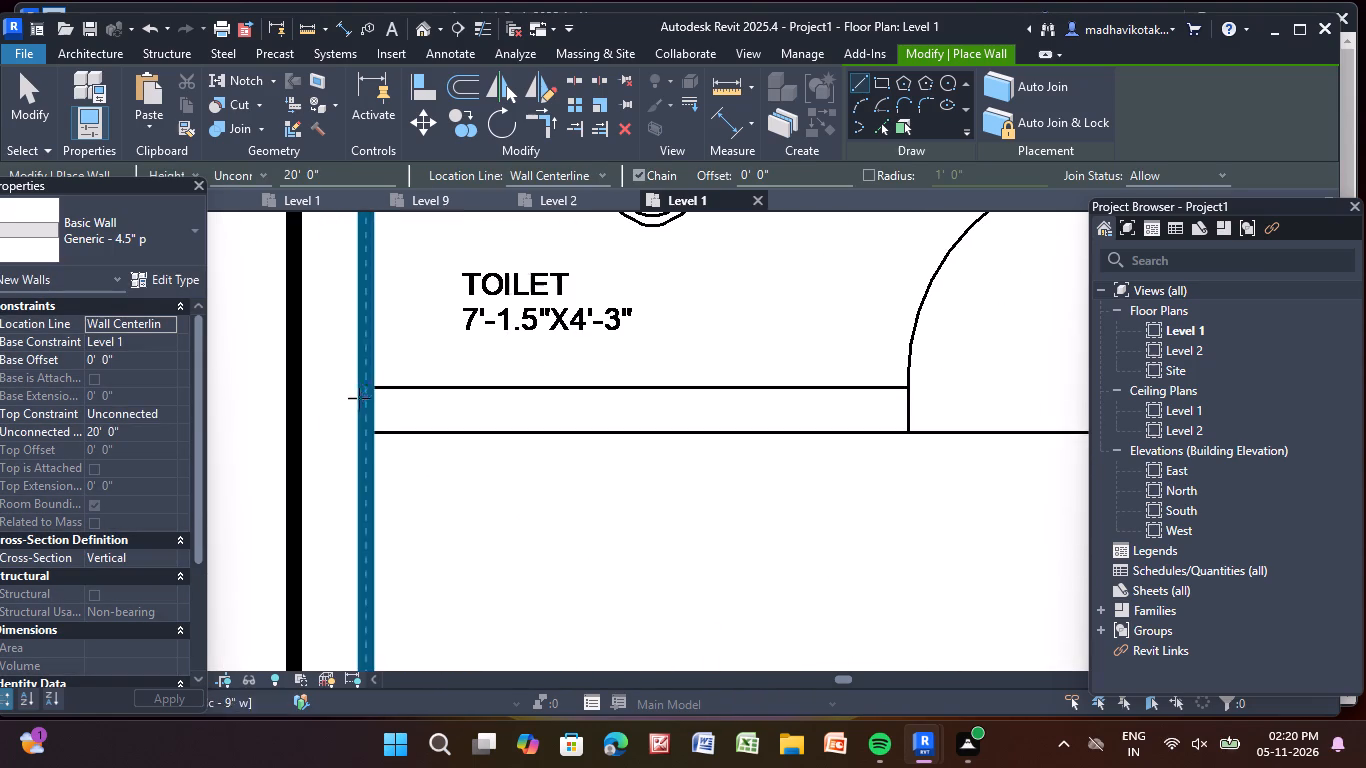
pyautogui.click(364, 410)
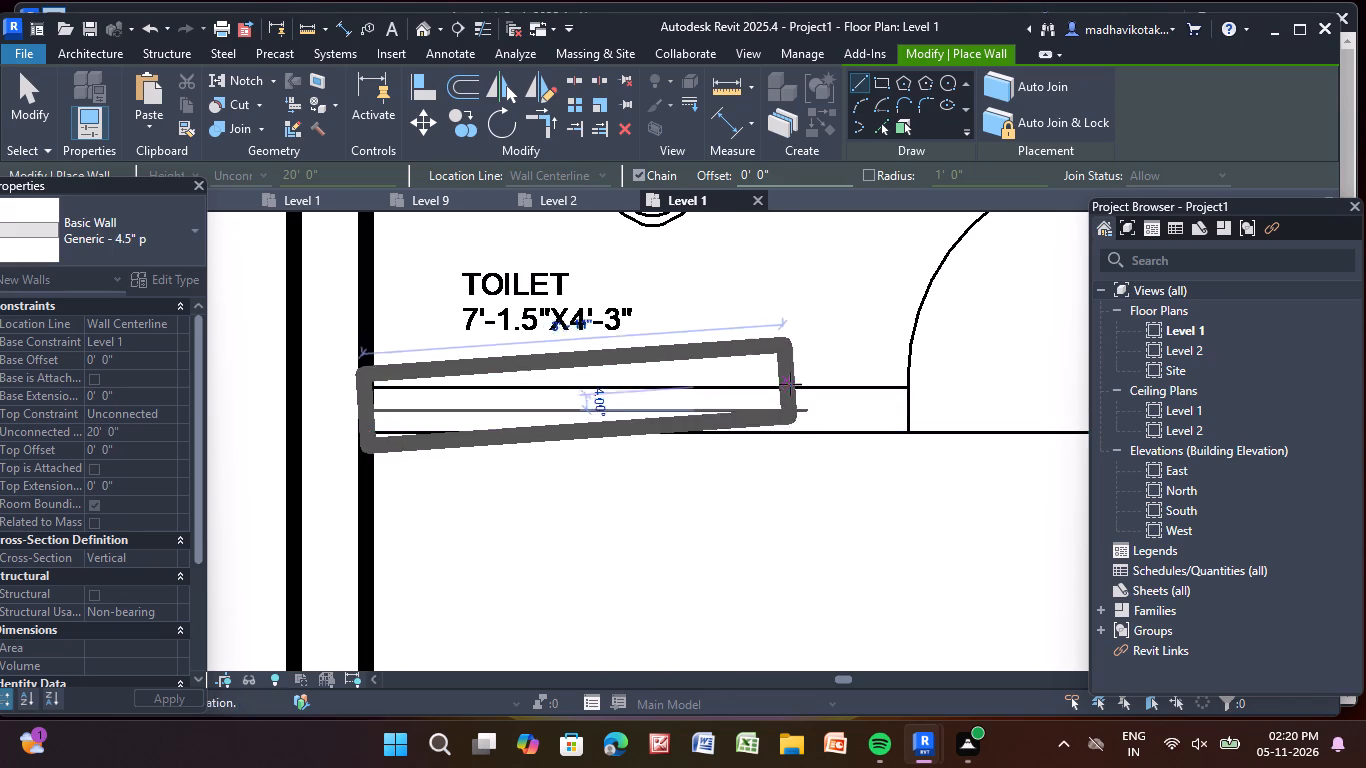
pyautogui.scroll(-3, 794, 386)
pyautogui.moveTo(795, 388); pyautogui.dragTo(294, 428, button='middle')
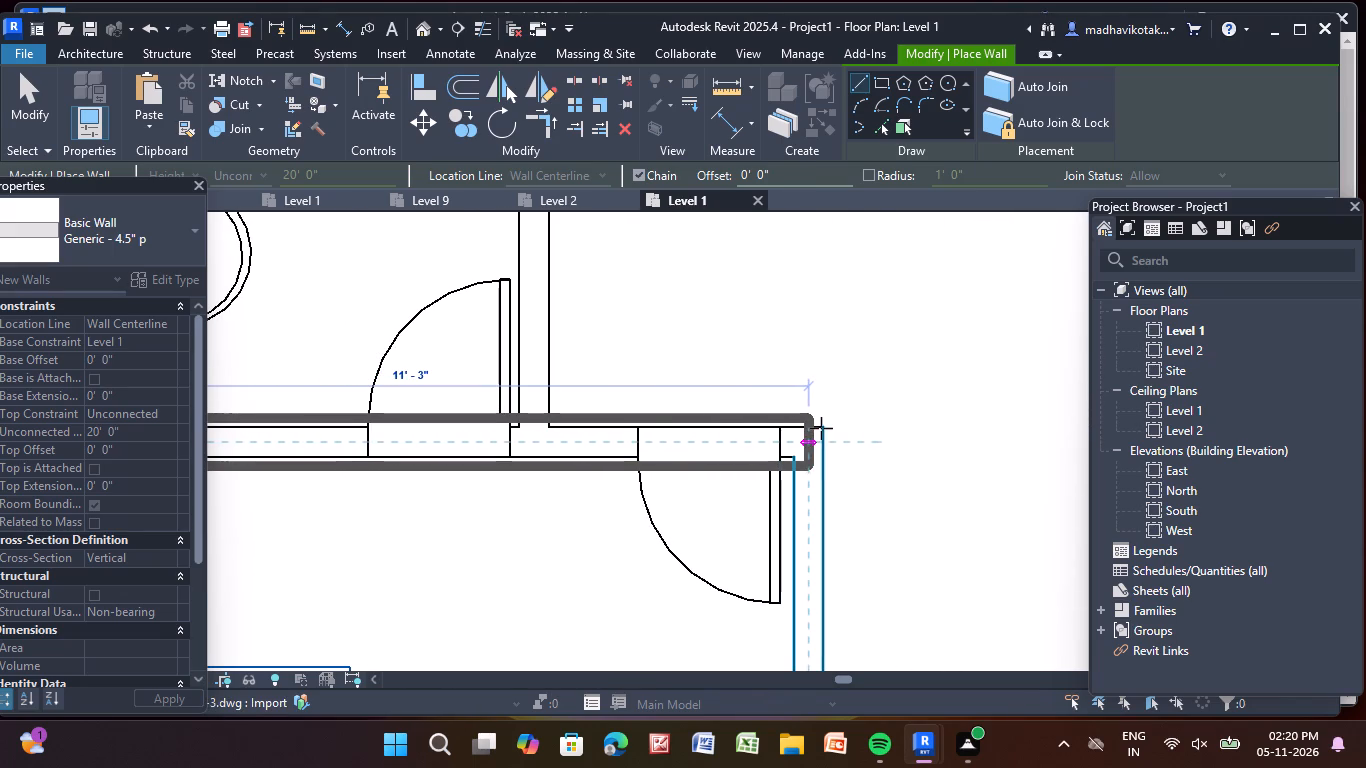
pyautogui.click(829, 443)
pyautogui.press('Escape')
# Draw a Generic - 4.5" p wall along the right side of the lower 7'-1.5"X4'-3" toilet, between its upper and lower walls.
pyautogui.scroll(-1, 485, 351)
pyautogui.moveTo(501, 376); pyautogui.dragTo(754, 527, button='middle')
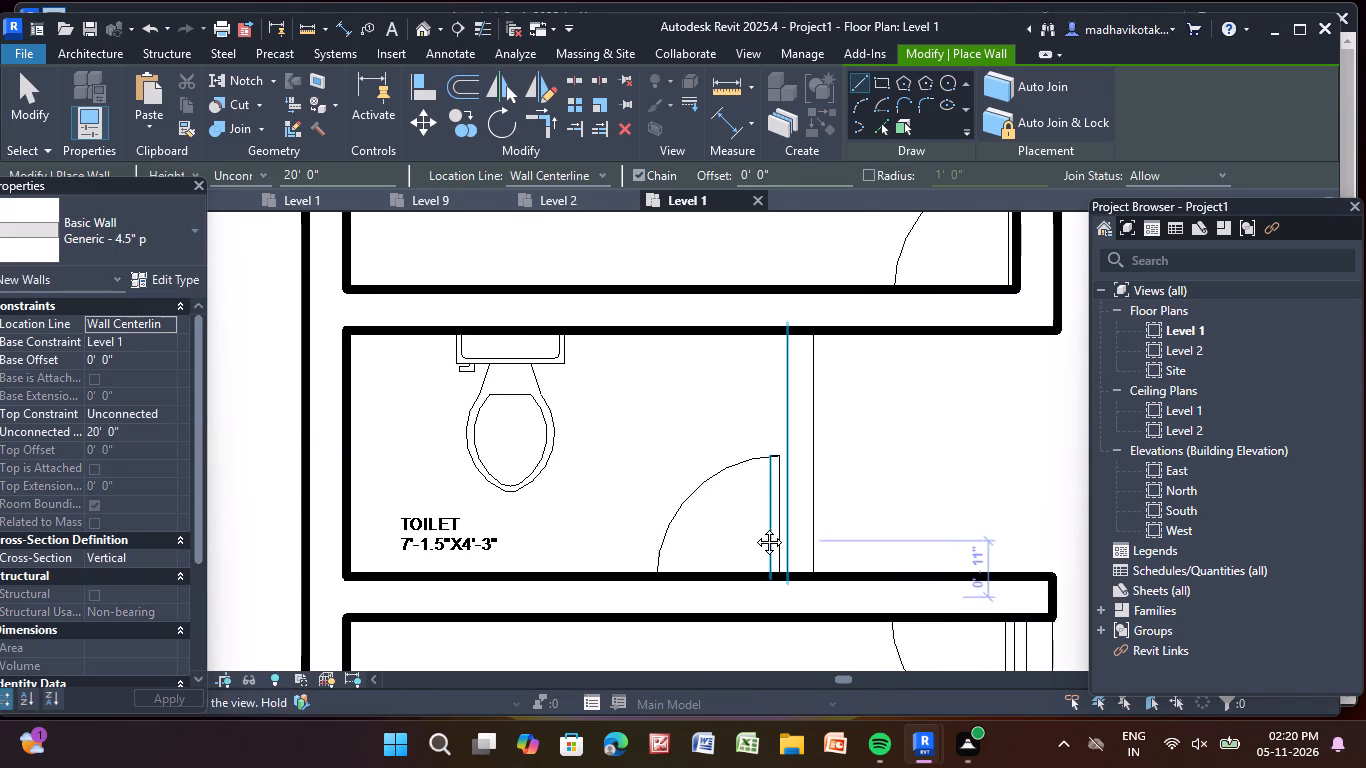
pyautogui.moveTo(754, 527); pyautogui.dragTo(744, 521, button='middle')
pyautogui.click(769, 310)
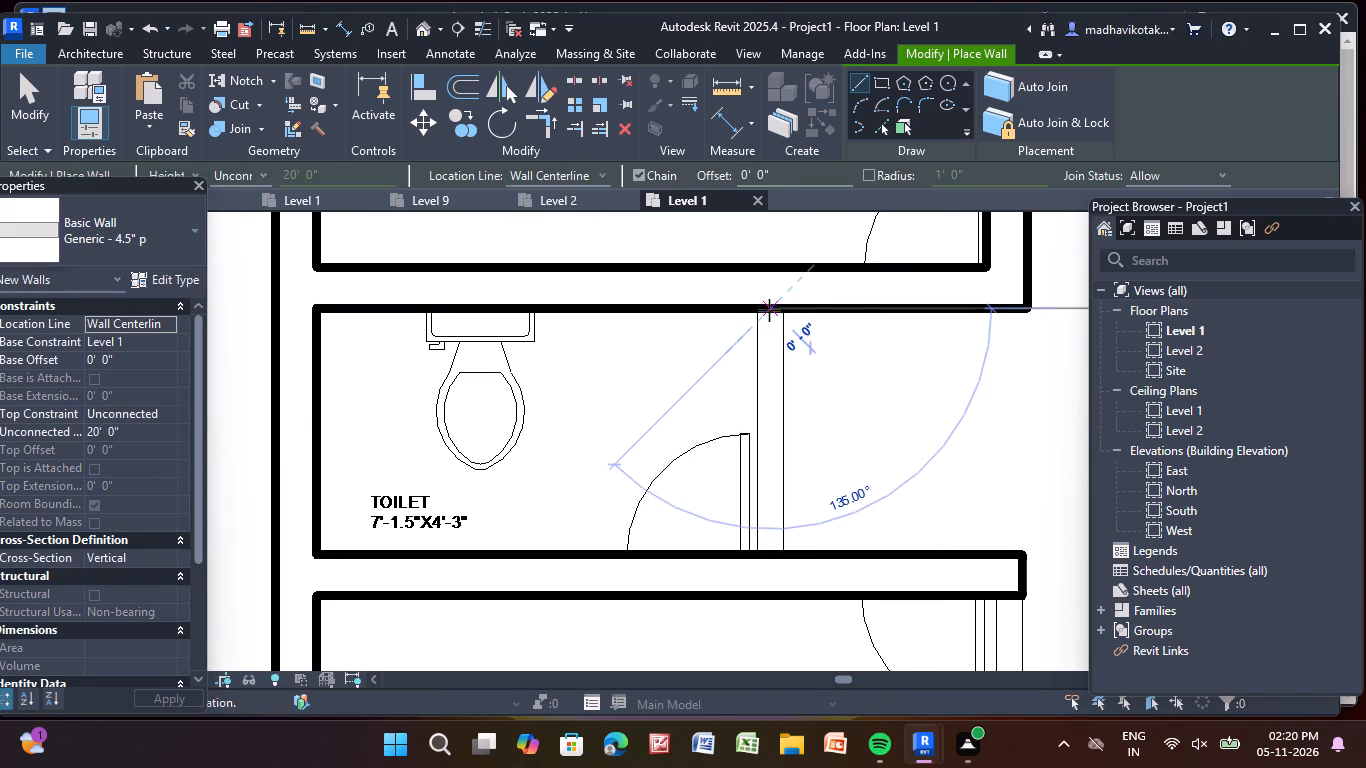
pyautogui.moveTo(797, 544); pyautogui.dragTo(746, 458, button='middle')
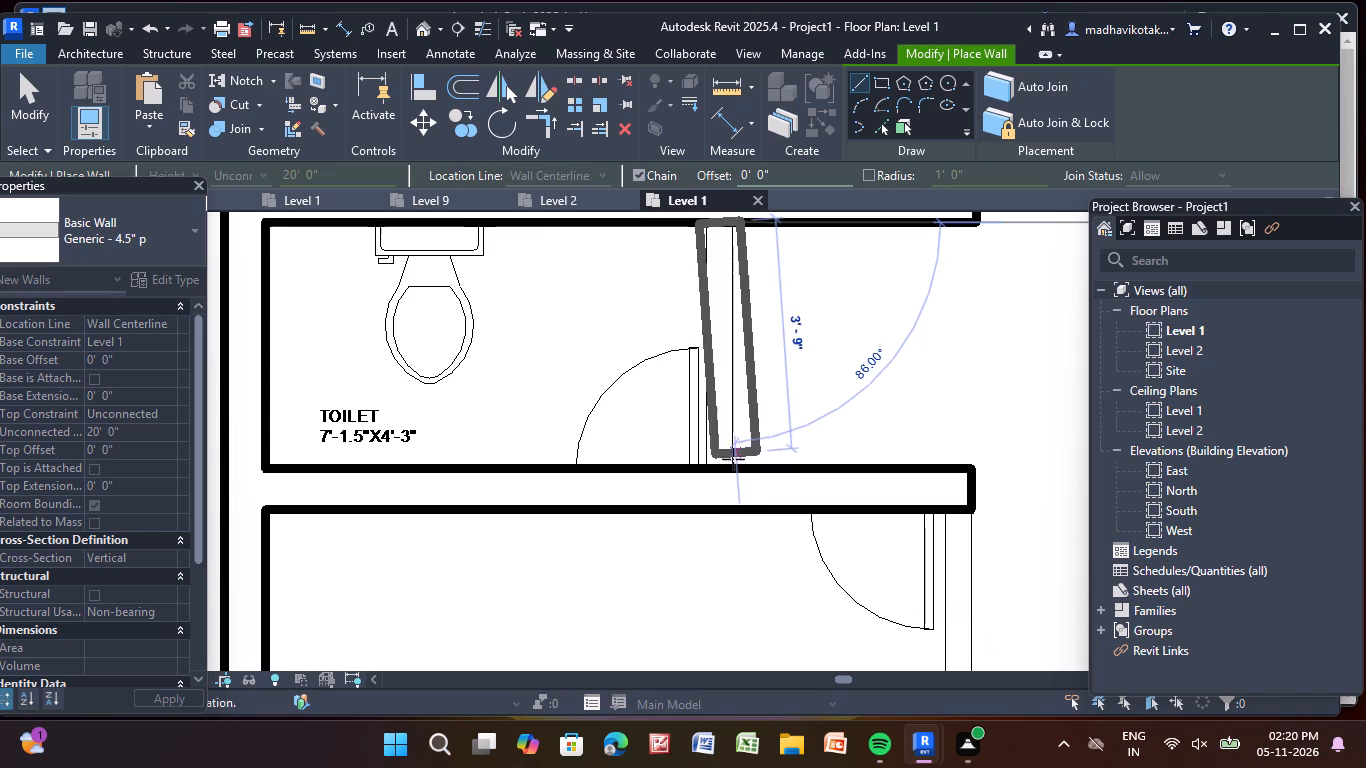
pyautogui.click(725, 469)
pyautogui.press('Escape')
# Draw a Generic - 4.5" p wall along M.Bed Room's right side, from its upper wall's end to the lower exterior wall.
pyautogui.scroll(-6, 722, 481)
pyautogui.moveTo(710, 493); pyautogui.dragTo(538, 419, button='middle')
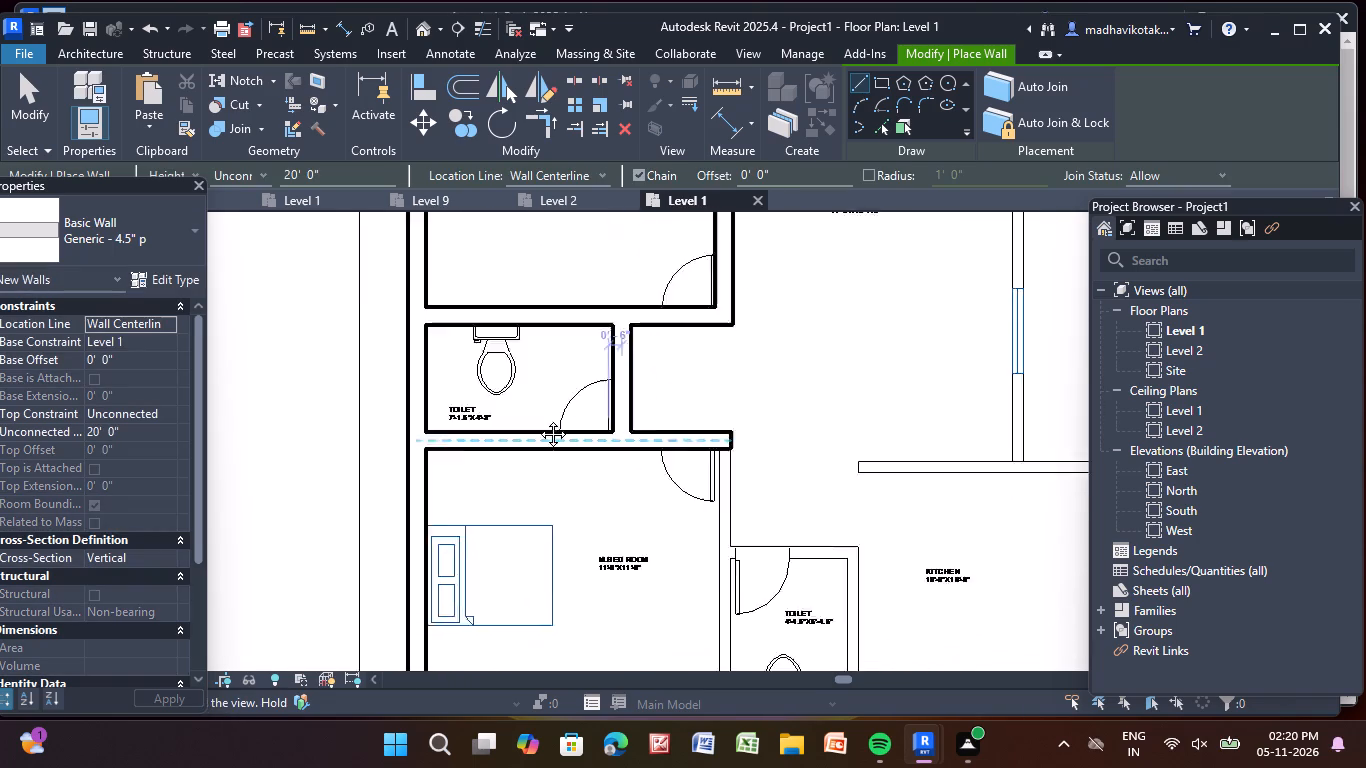
pyautogui.moveTo(538, 419); pyautogui.dragTo(435, 258, button='middle')
pyautogui.scroll(14, 619, 249)
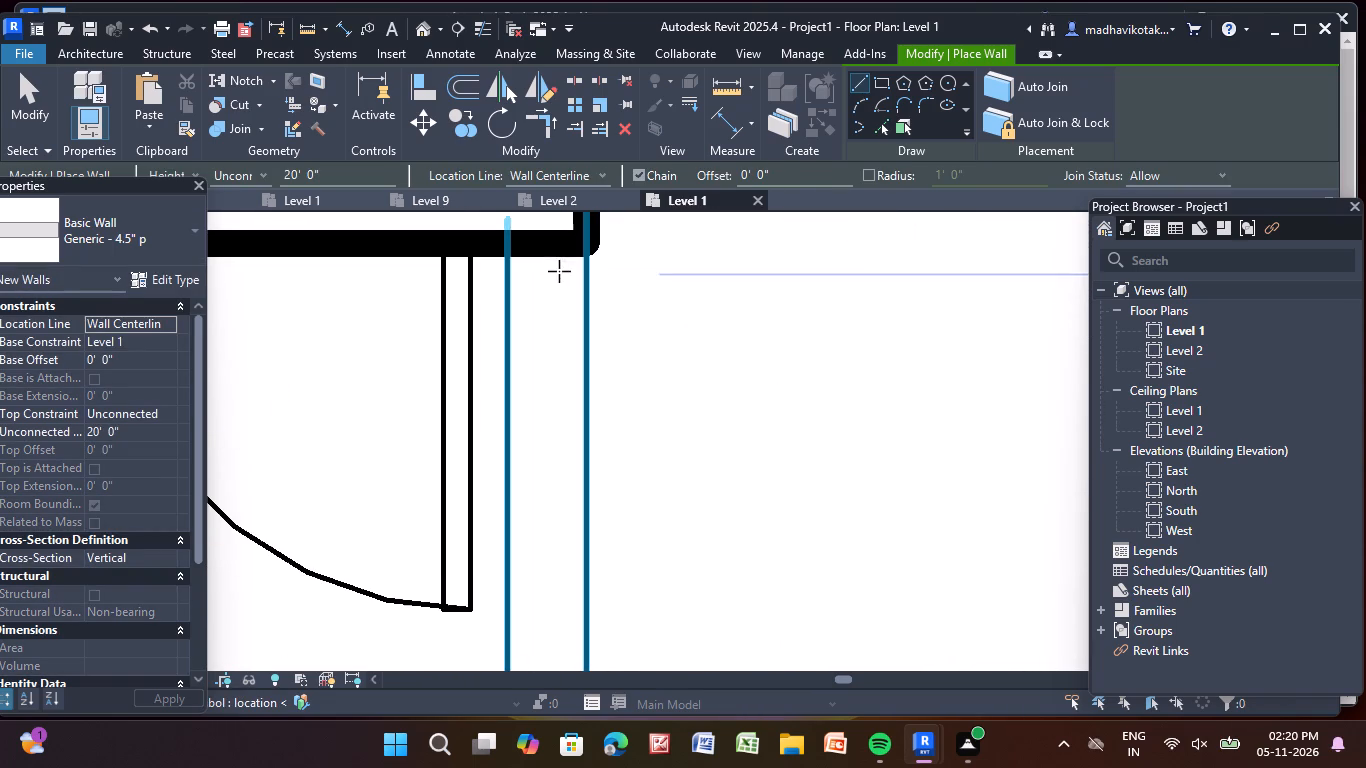
pyautogui.click(547, 251)
pyautogui.scroll(-2, 557, 455)
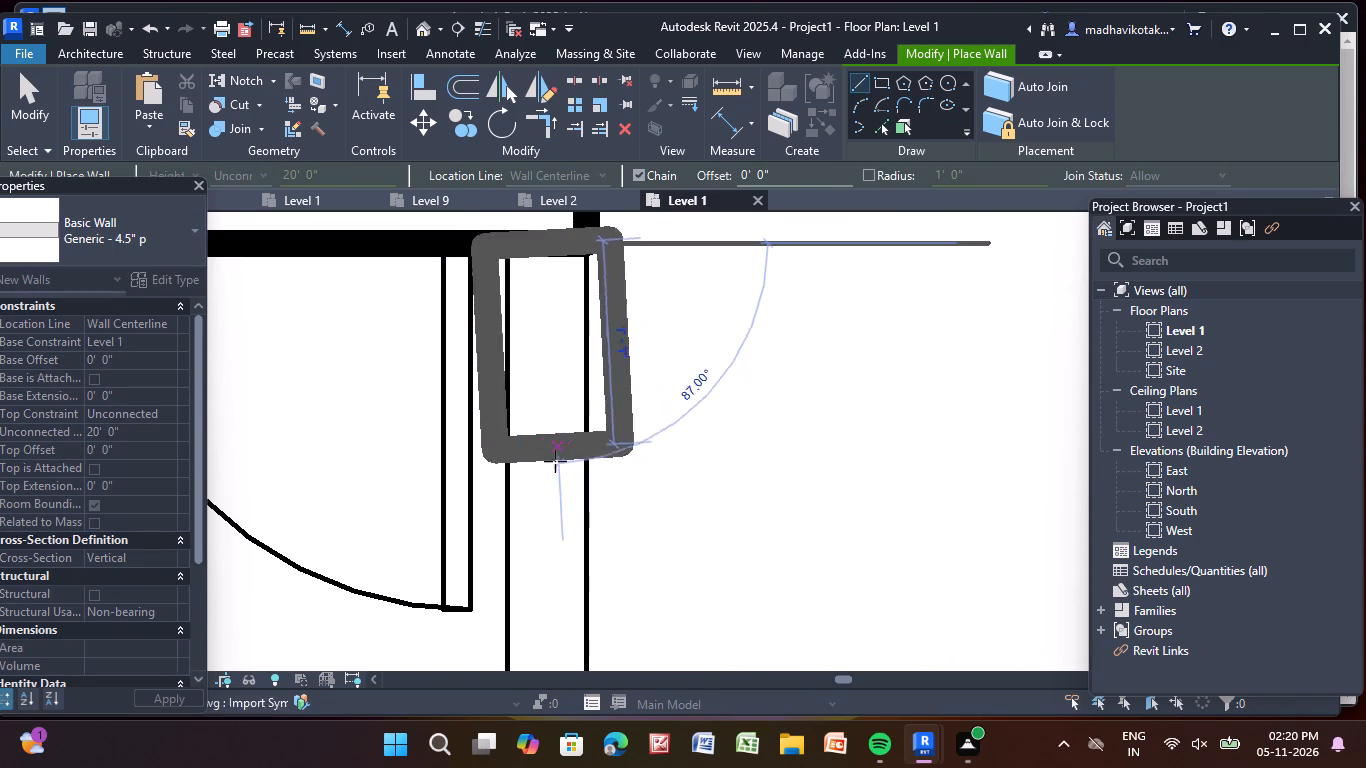
pyautogui.scroll(-2, 555, 461)
pyautogui.moveTo(541, 471); pyautogui.dragTo(470, 229, button='middle')
pyautogui.scroll(-1, 559, 350)
pyautogui.scroll(-2, 494, 547)
pyautogui.moveTo(492, 544); pyautogui.dragTo(408, 270, button='middle')
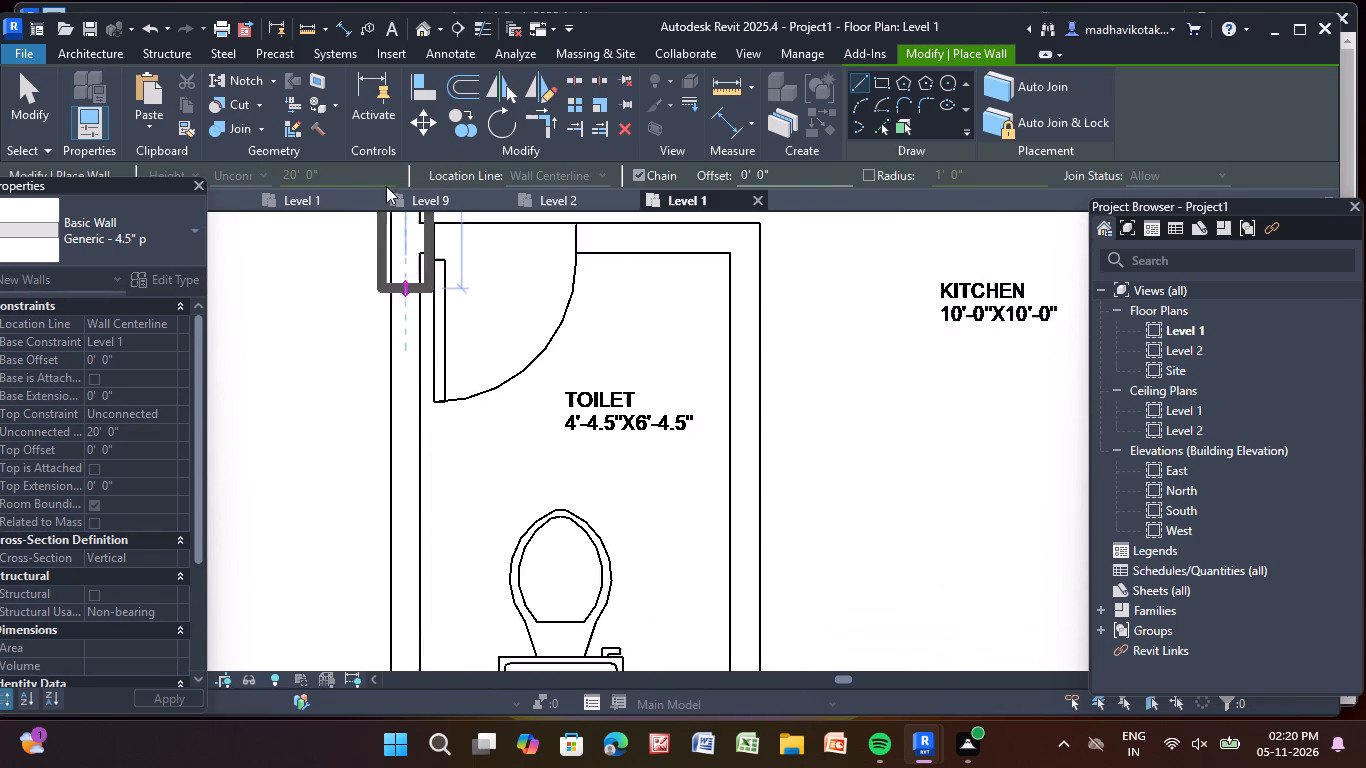
pyautogui.moveTo(391, 441); pyautogui.dragTo(419, 159, button='middle')
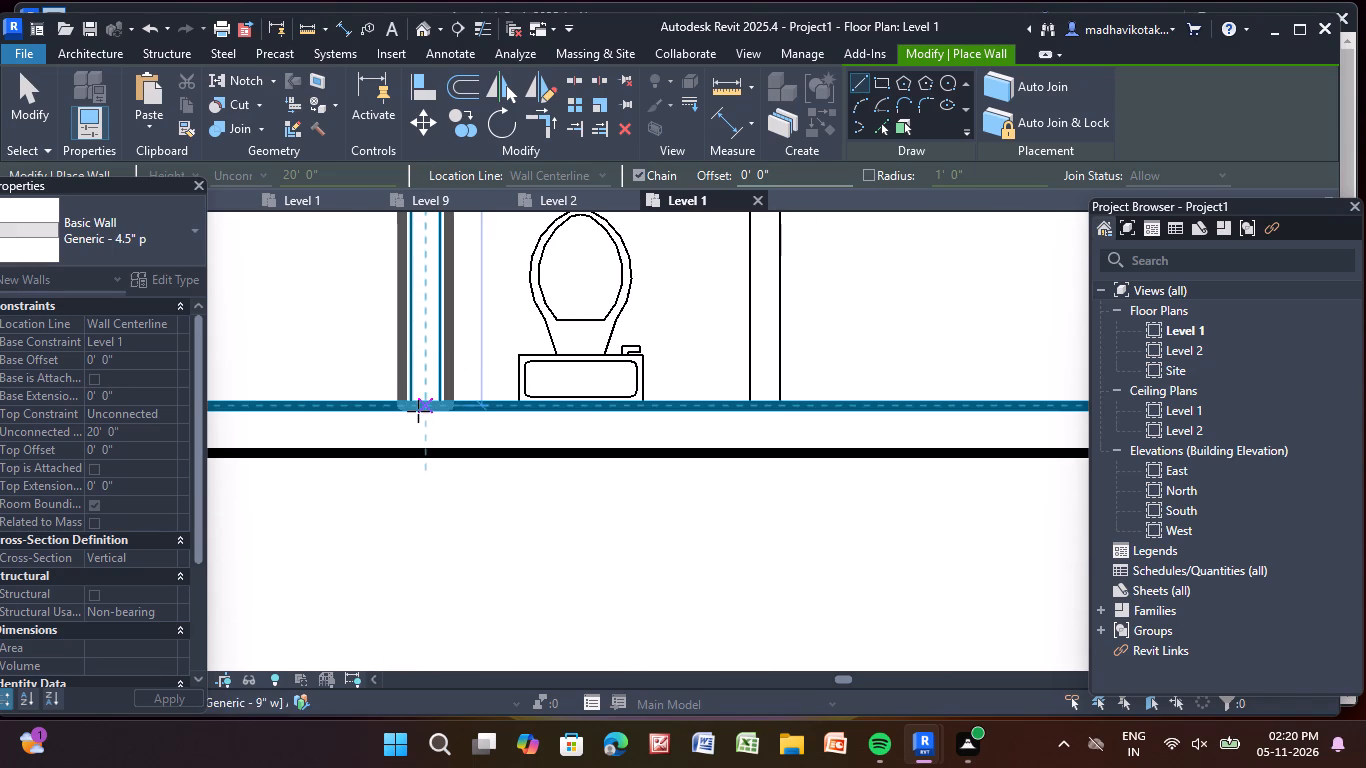
pyautogui.click(418, 411)
pyautogui.press('Escape')
# Draw a Generic - 4.5" p wall along the upper side of the 4'-4.5"X6'-4.5" toilet, from the M.Bed Room partition to the toilet's outer corner.
pyautogui.scroll(-5, 452, 384)
pyautogui.moveTo(460, 331); pyautogui.dragTo(453, 384, button='middle')
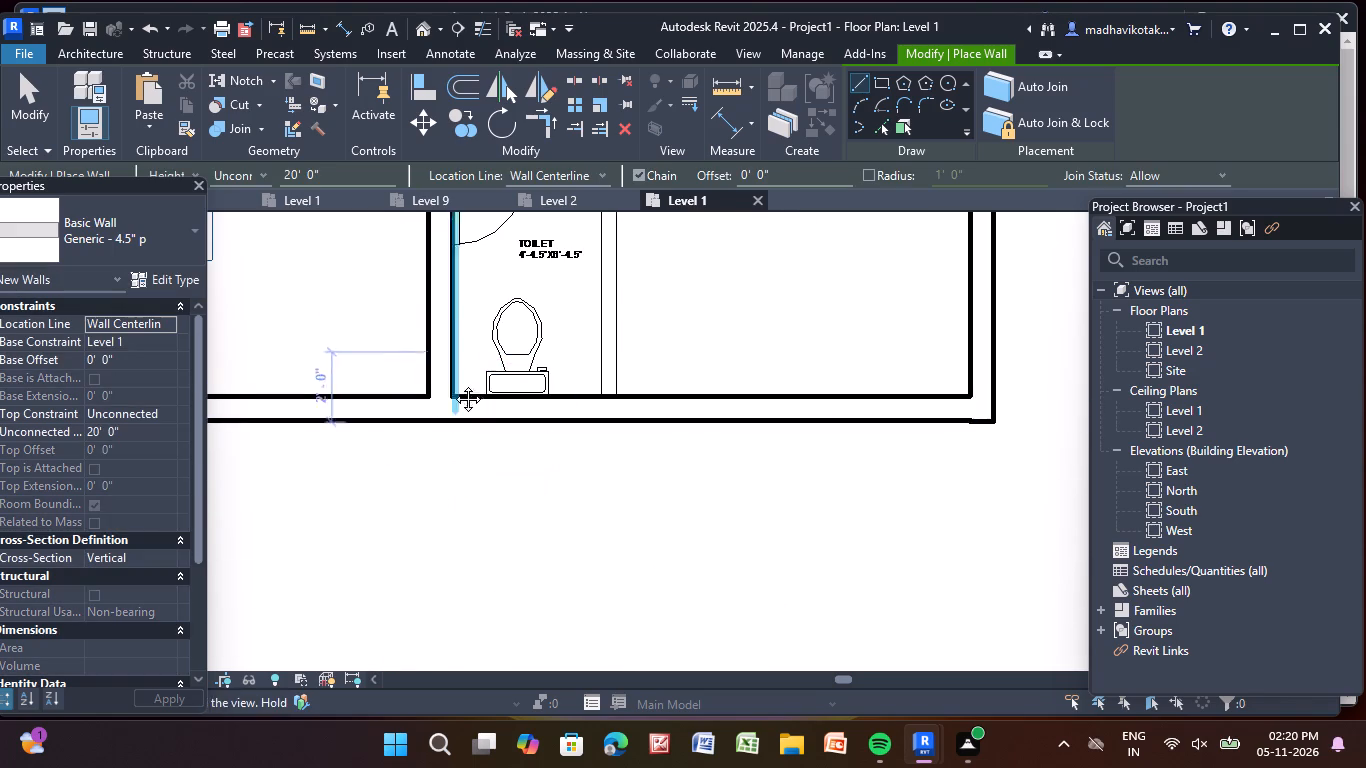
pyautogui.moveTo(453, 384); pyautogui.dragTo(406, 537, button='middle')
pyautogui.scroll(3, 405, 440)
pyautogui.scroll(4, 391, 329)
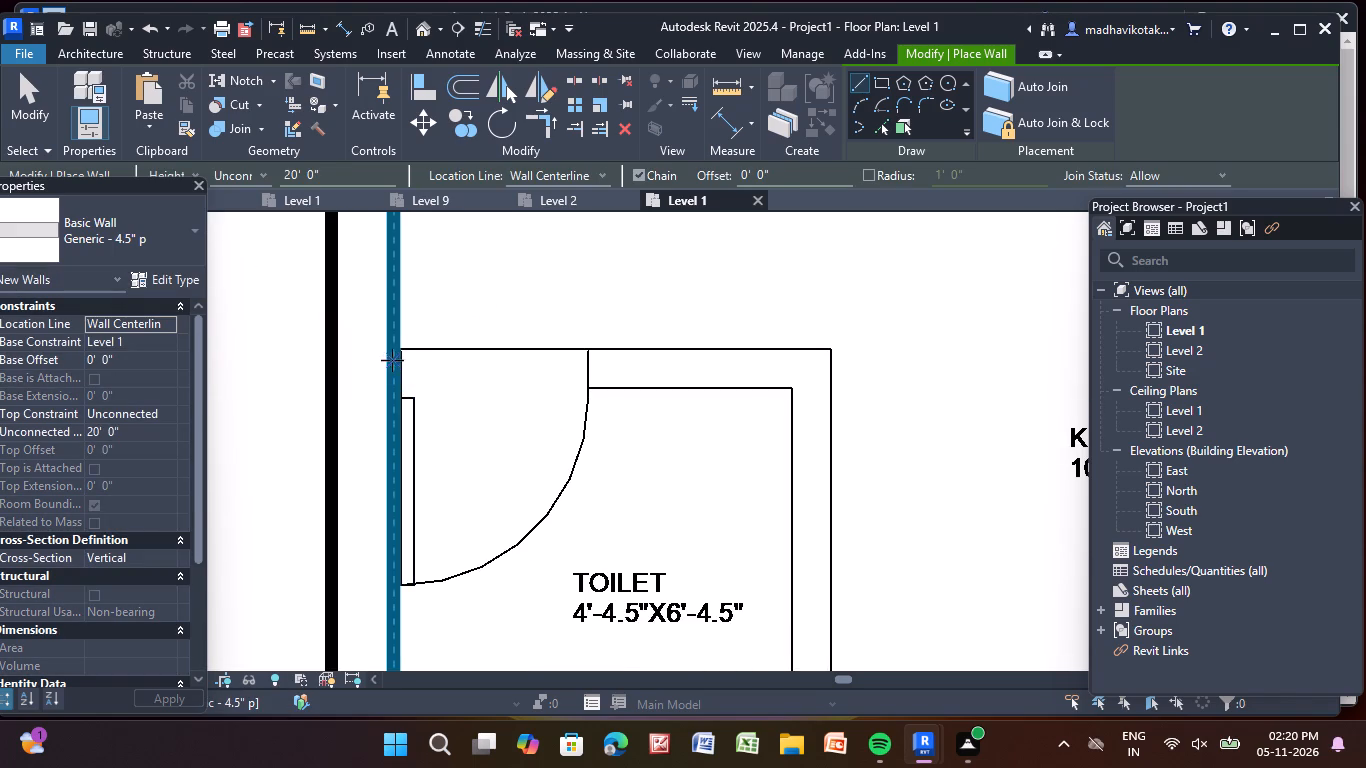
pyautogui.click(388, 370)
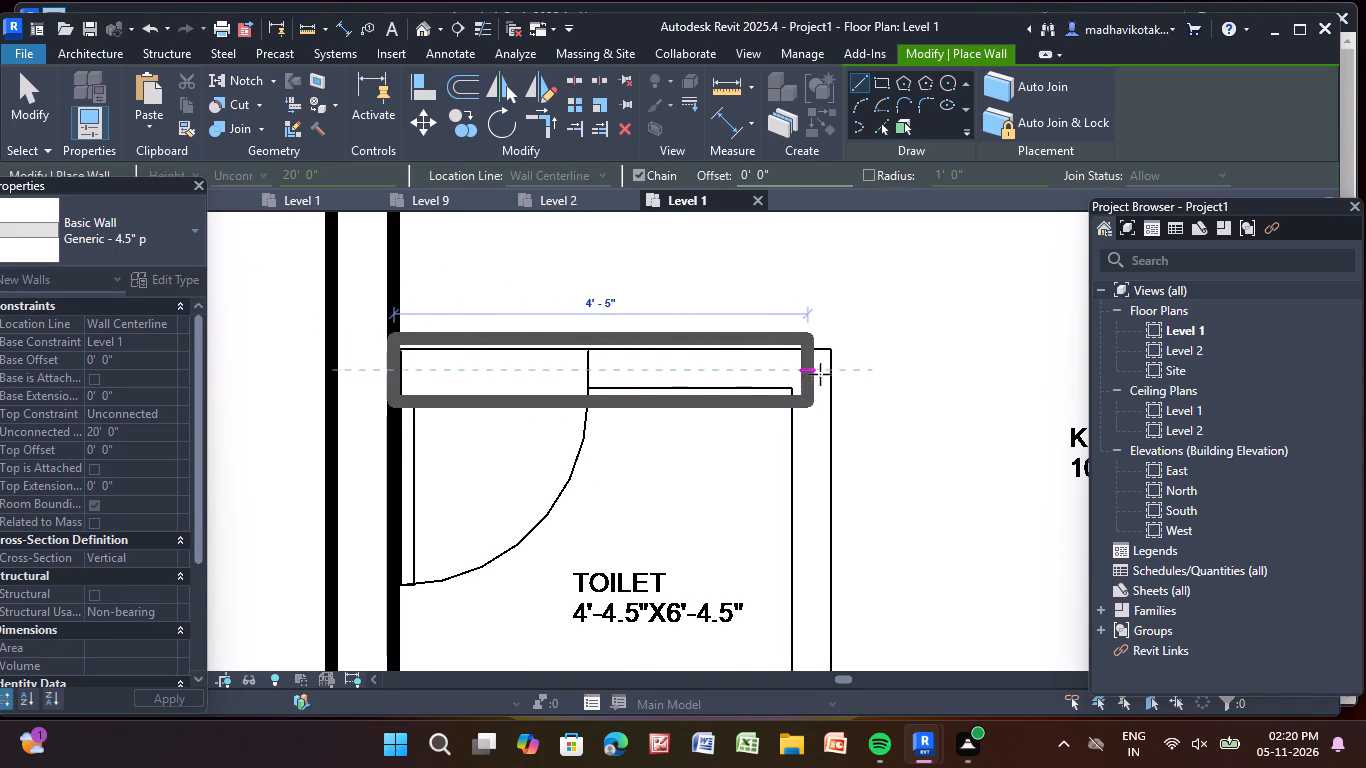
pyautogui.click(836, 366)
pyautogui.press('Escape')
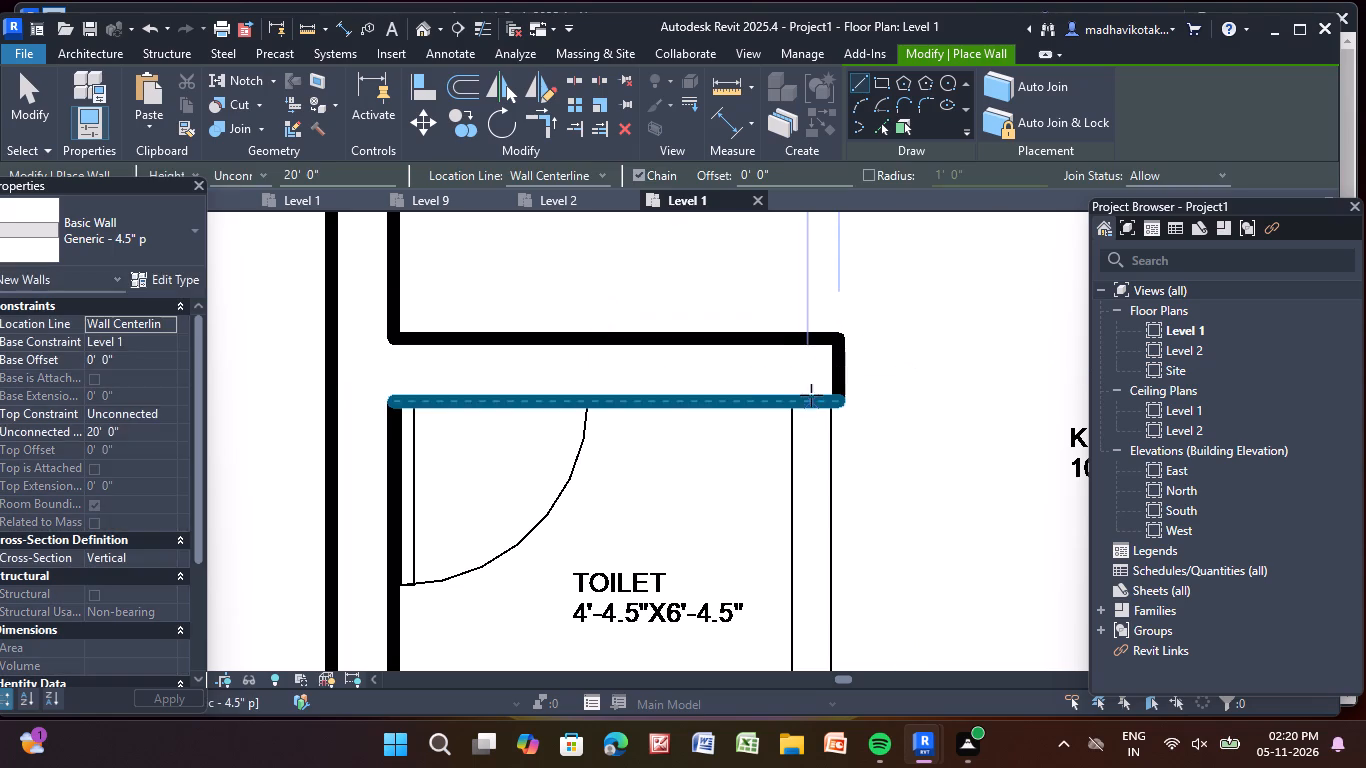
# Draw a Generic - 4.5" p wall between the 4'-4.5"X6'-4.5" toilet and the kitchen, from the toilet's upper wall to the lower exterior wall.
pyautogui.click(814, 397)
pyautogui.scroll(-2, 805, 519)
pyautogui.moveTo(801, 528); pyautogui.dragTo(685, 92, button='middle')
pyautogui.scroll(-1, 744, 394)
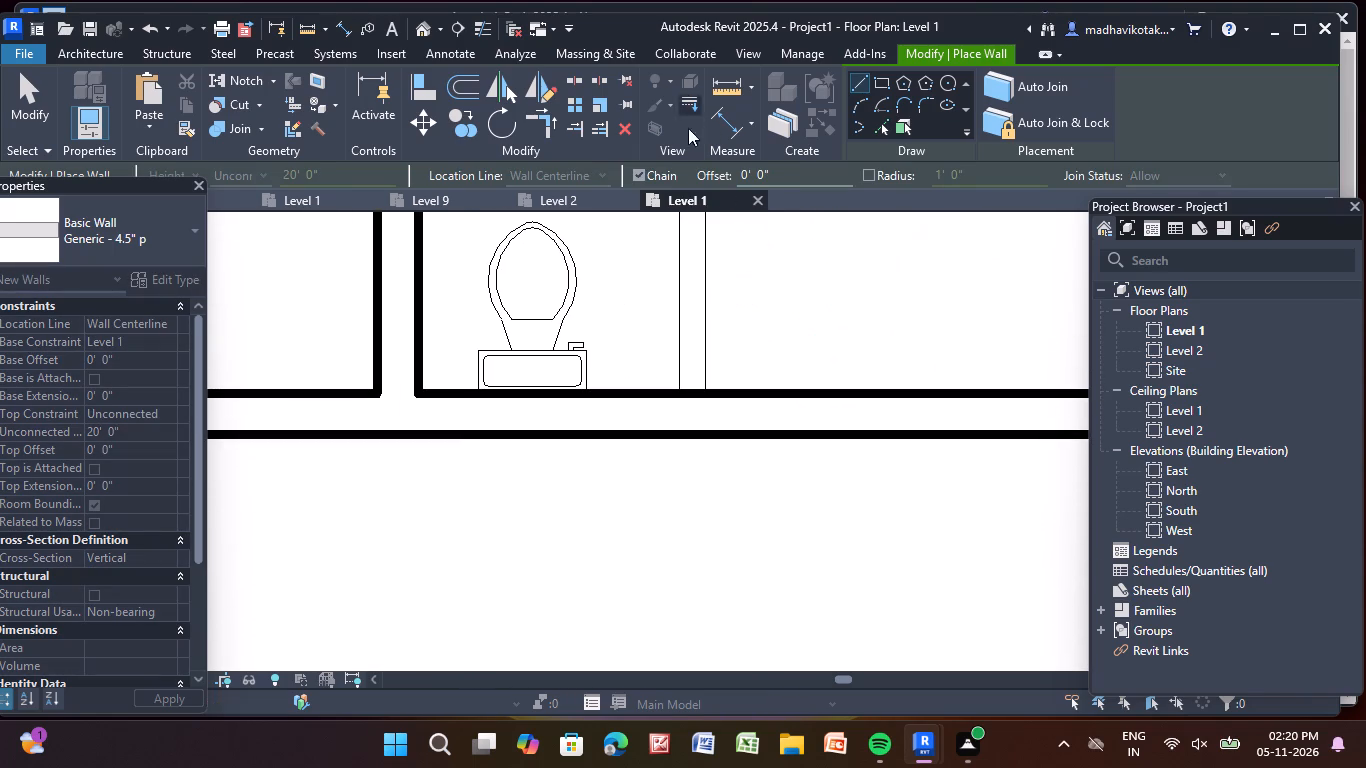
pyautogui.click(694, 392)
pyautogui.press('Escape')
# Draw a Generic - 4.5" p wall about 10'-0 1/2" long along the kitchen's upper side, from the right exterior wall towards the Living Hall.
pyautogui.scroll(-6, 687, 385)
pyautogui.scroll(-5, 549, 294)
pyautogui.moveTo(554, 319); pyautogui.dragTo(477, 619, button='middle')
pyautogui.scroll(6, 588, 508)
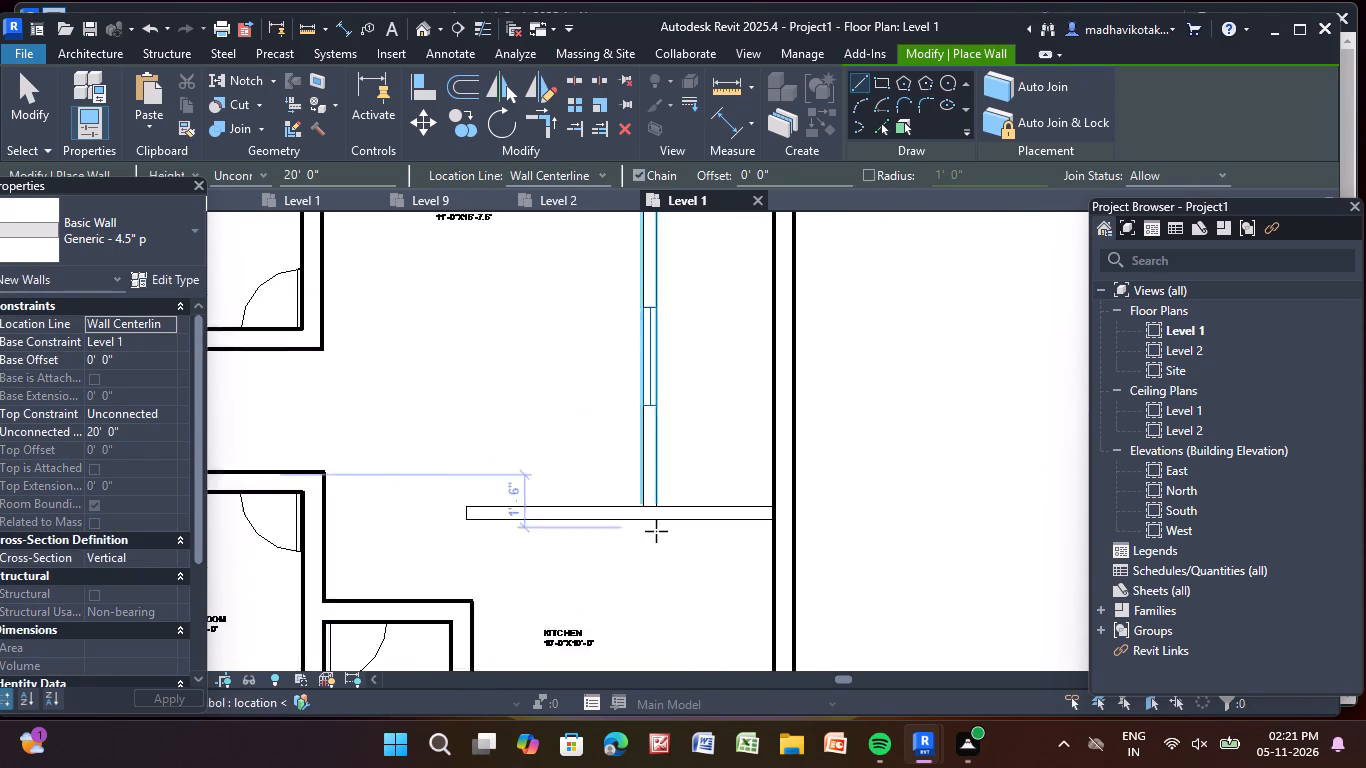
pyautogui.scroll(6, 656, 531)
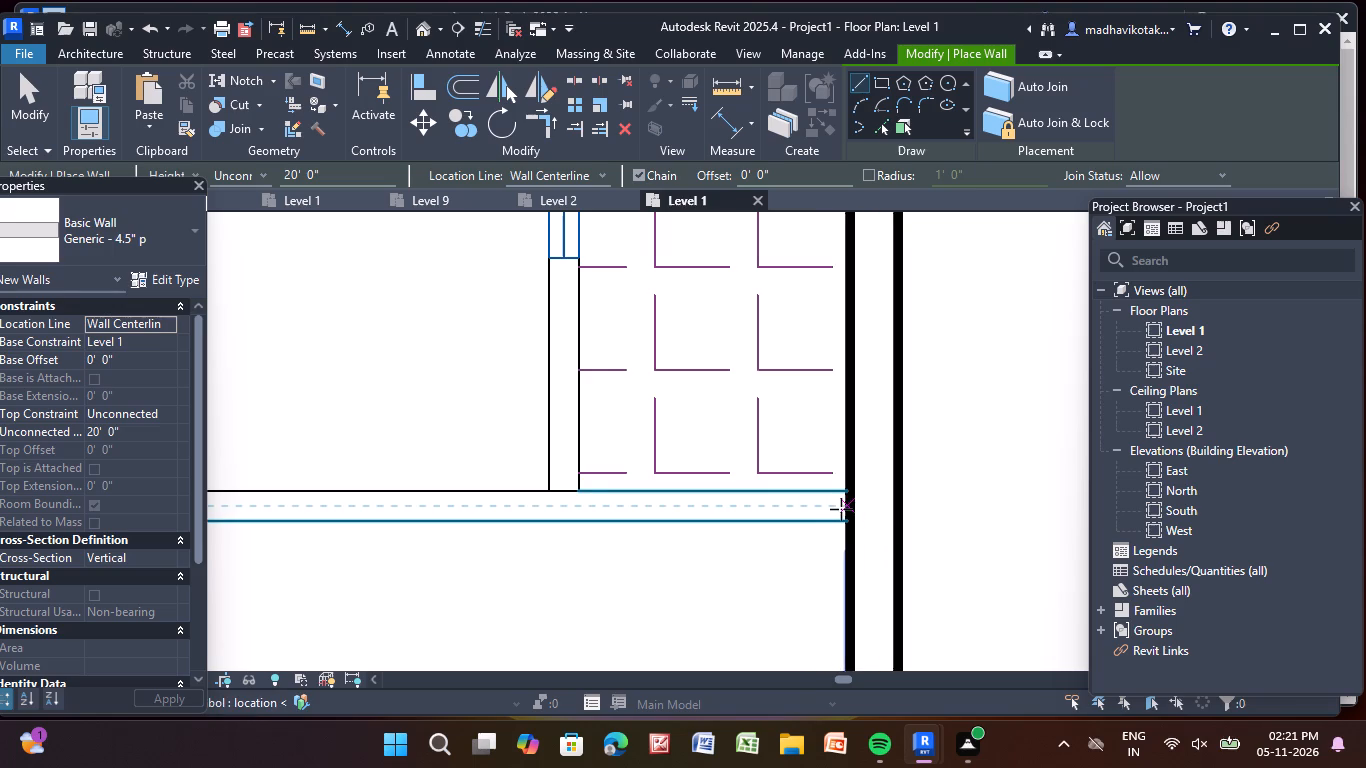
pyautogui.click(843, 504)
pyautogui.scroll(-1, 352, 468)
pyautogui.moveTo(374, 474); pyautogui.dragTo(731, 440, button='middle')
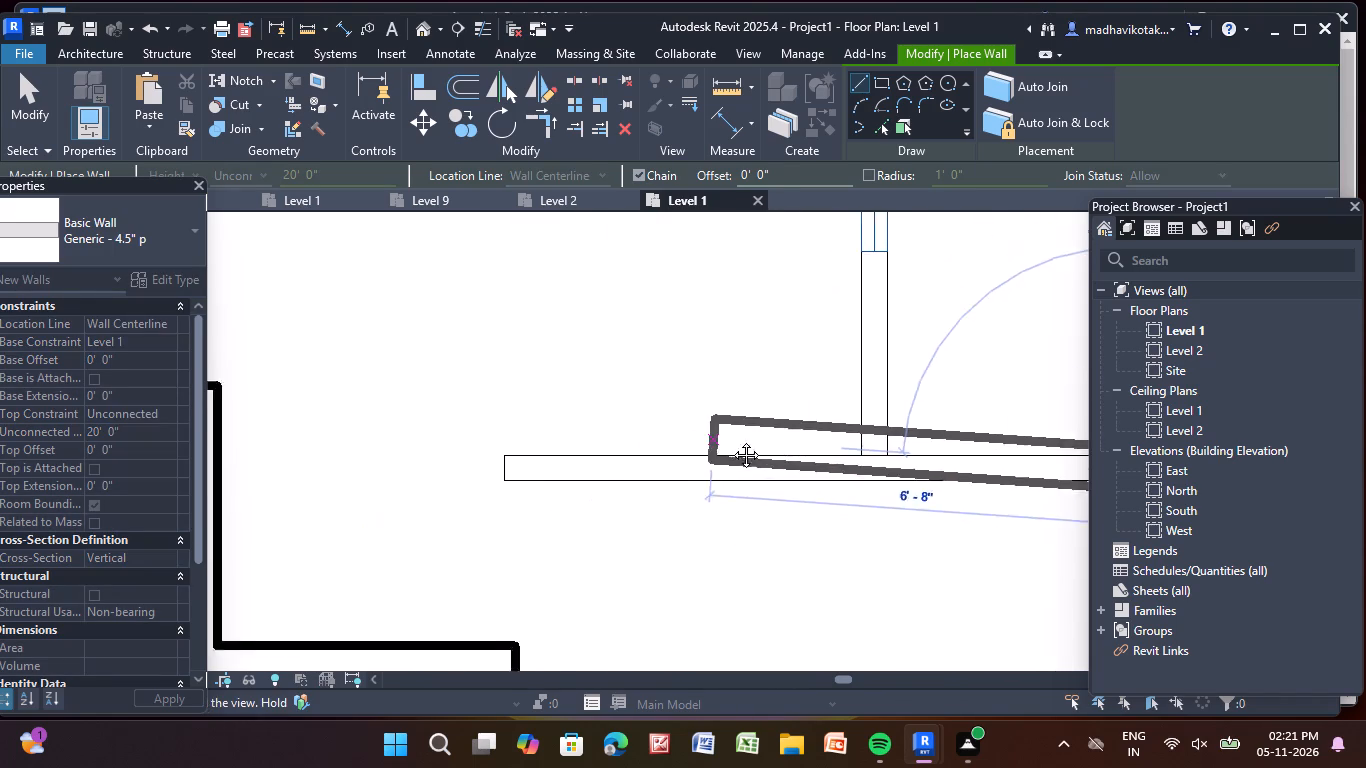
pyautogui.moveTo(731, 440); pyautogui.dragTo(754, 435, button='middle')
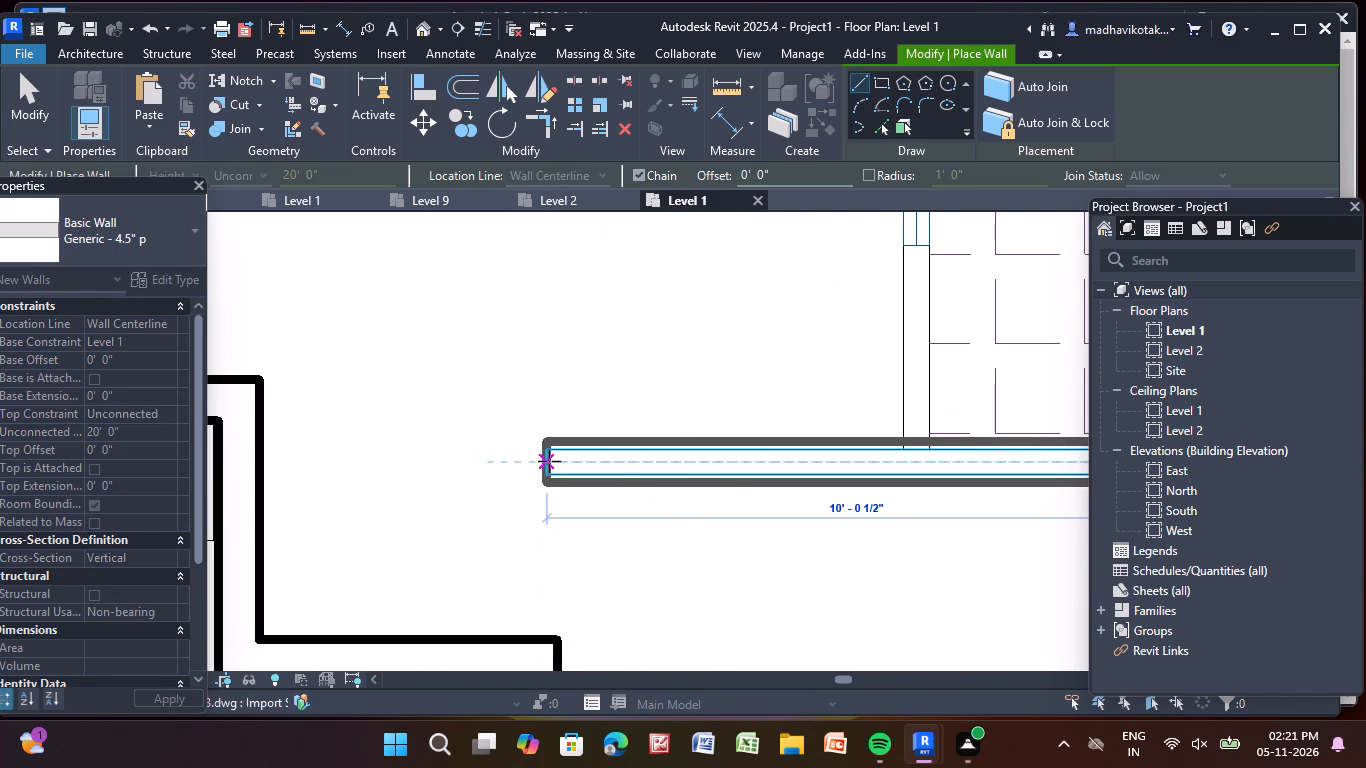
pyautogui.click(549, 461)
pyautogui.press('Escape')
# Look over the whole Level 1 plan to check the modelled walls against the linked drawing, and end wall placement.
pyautogui.scroll(-6, 537, 444)
pyautogui.moveTo(532, 440); pyautogui.dragTo(517, 550, button='middle')
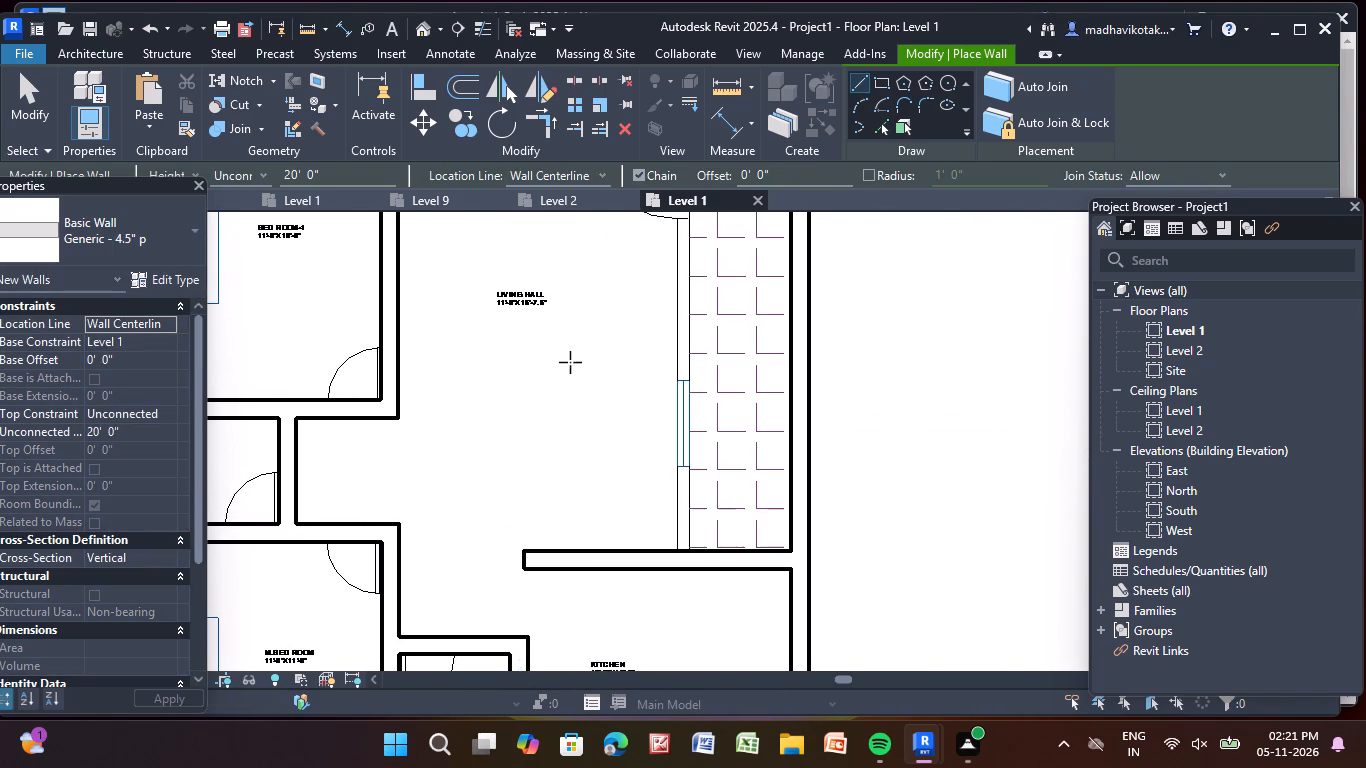
pyautogui.moveTo(565, 347); pyautogui.dragTo(544, 525, button='middle')
pyautogui.scroll(4, 648, 305)
pyautogui.scroll(-6, 663, 305)
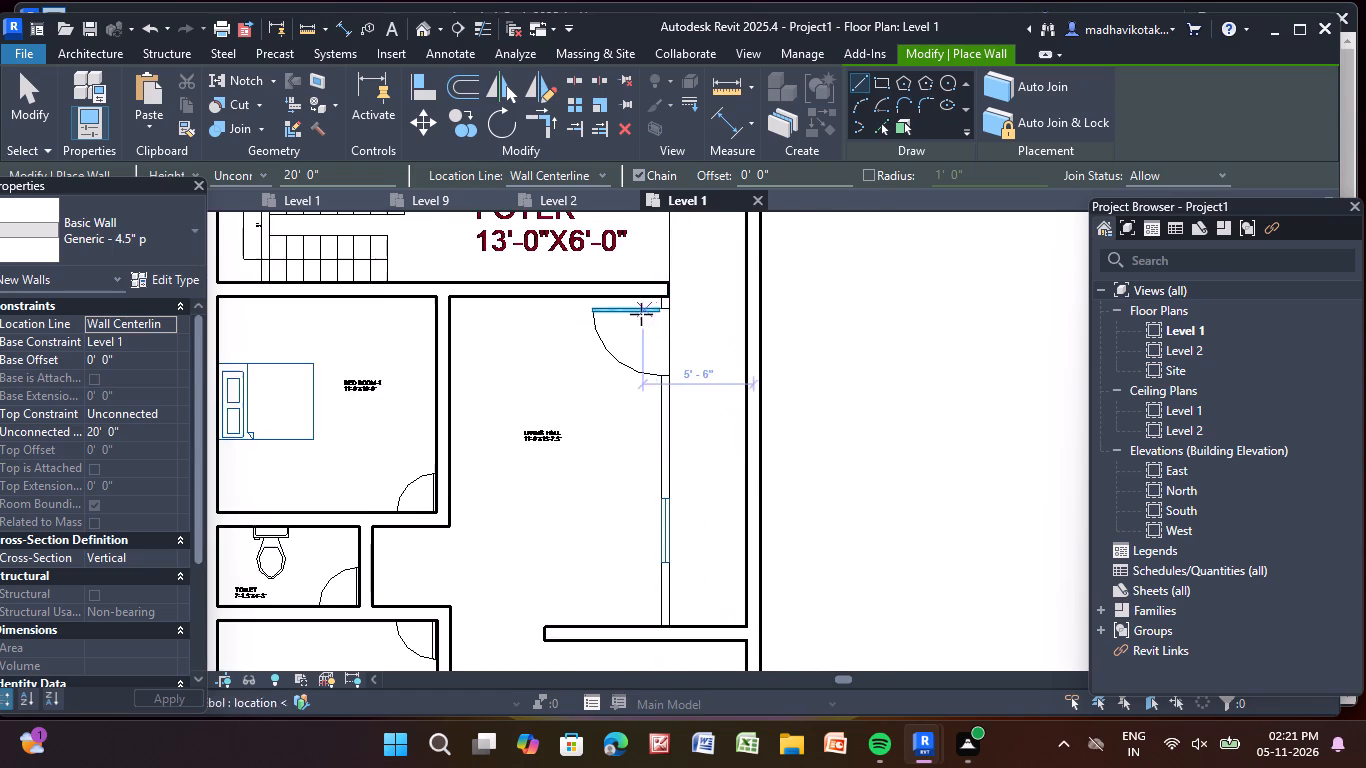
pyautogui.scroll(-5, 638, 319)
pyautogui.moveTo(510, 306); pyautogui.dragTo(595, 594, button='middle')
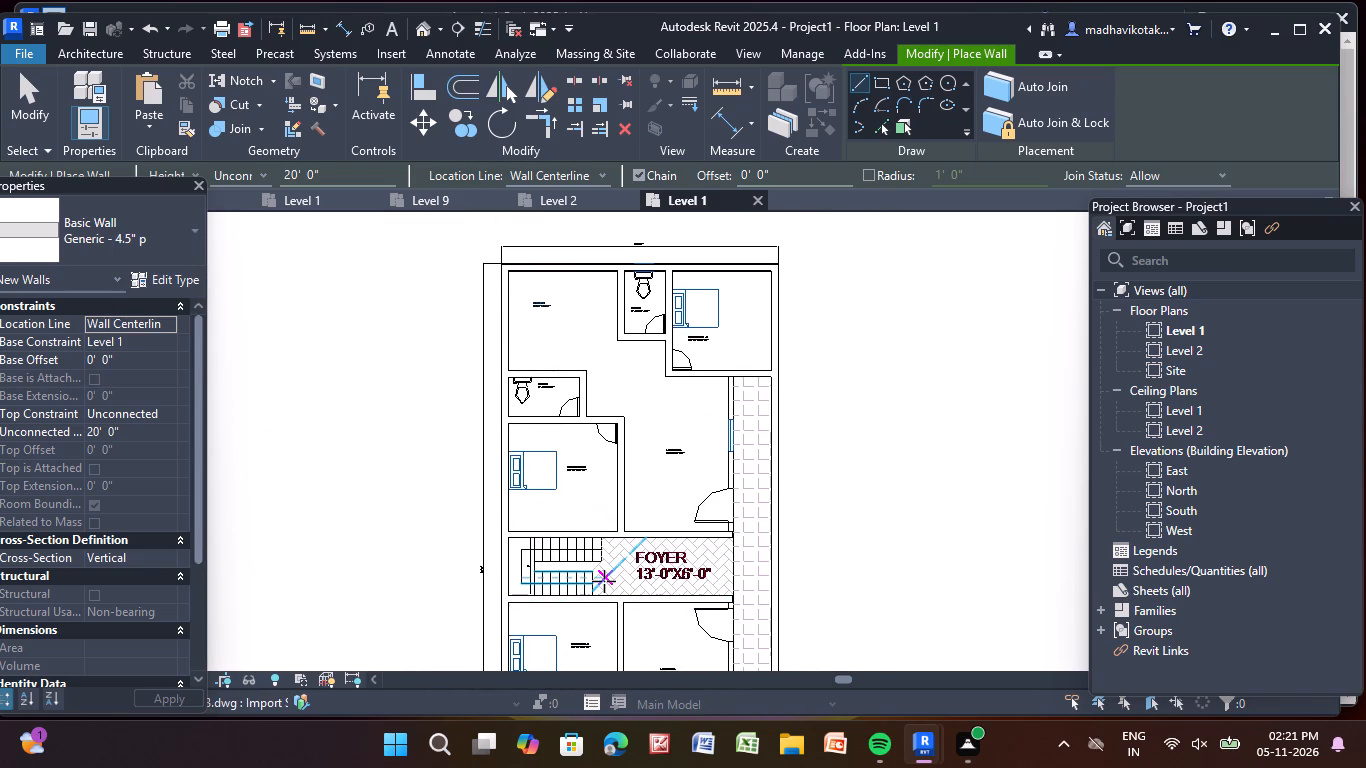
pyautogui.moveTo(591, 452); pyautogui.dragTo(565, 68, button='middle')
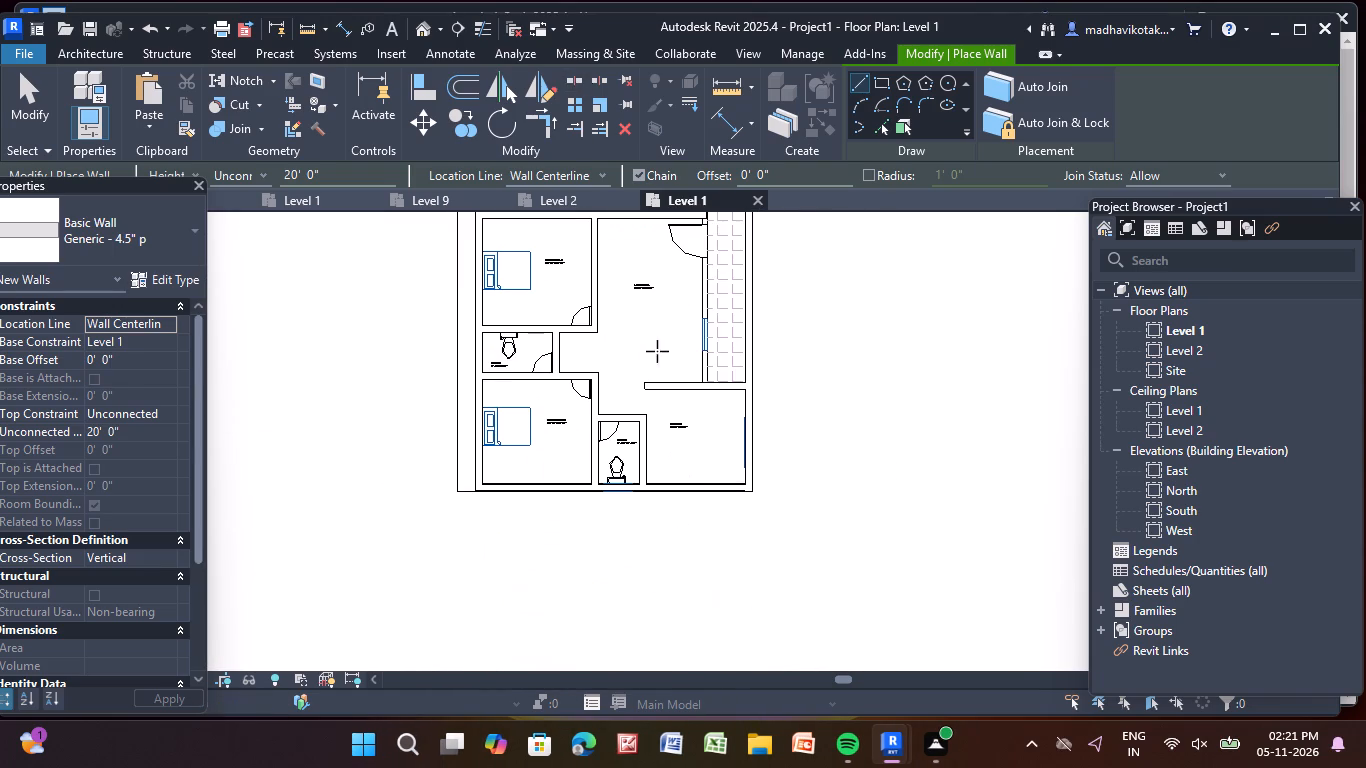
pyautogui.press('Escape')
pyautogui.press('Escape')
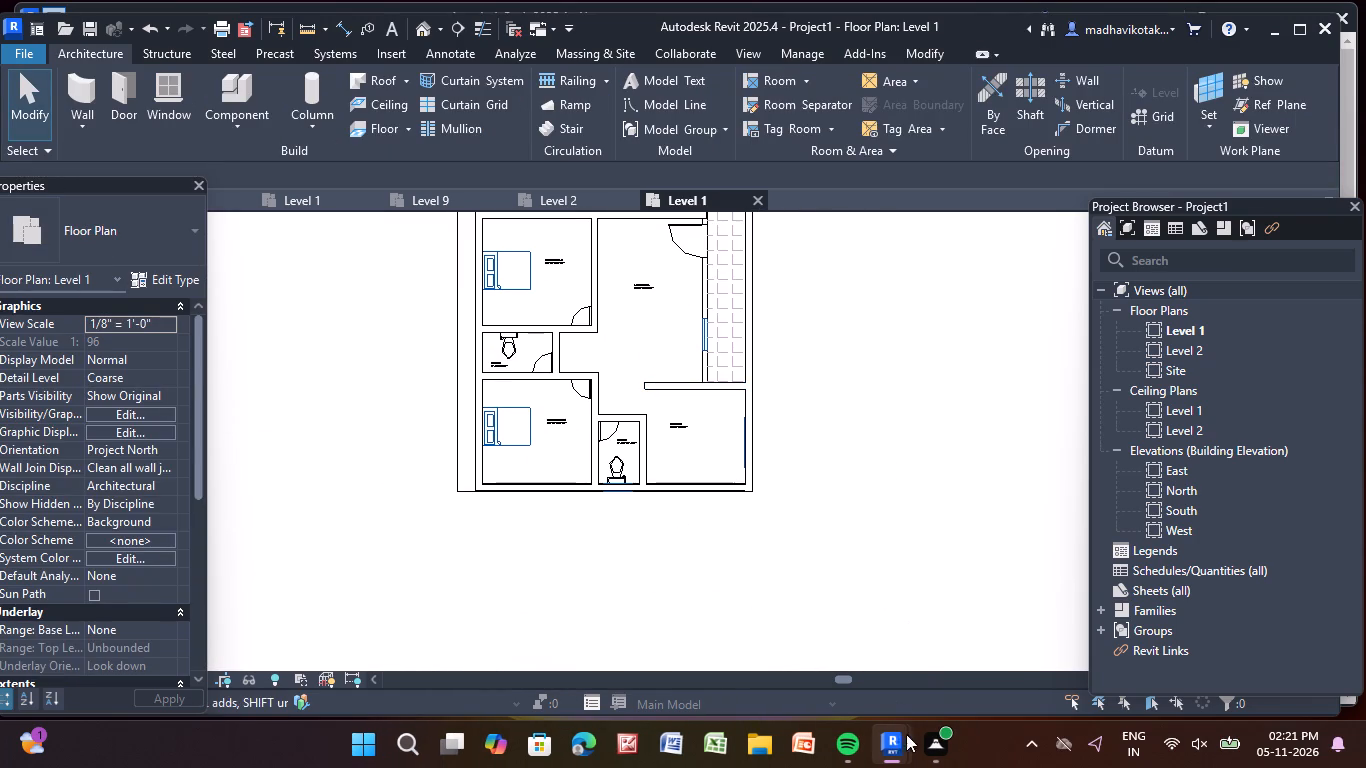
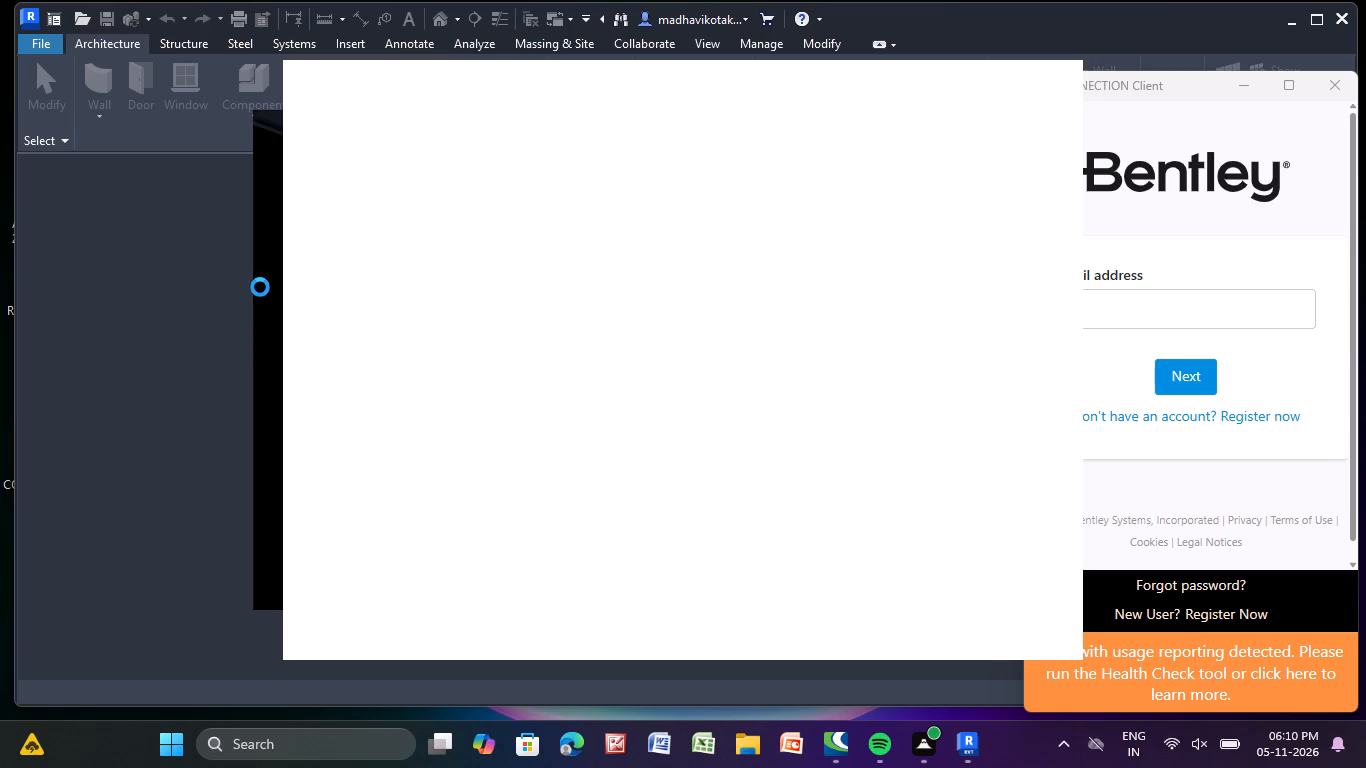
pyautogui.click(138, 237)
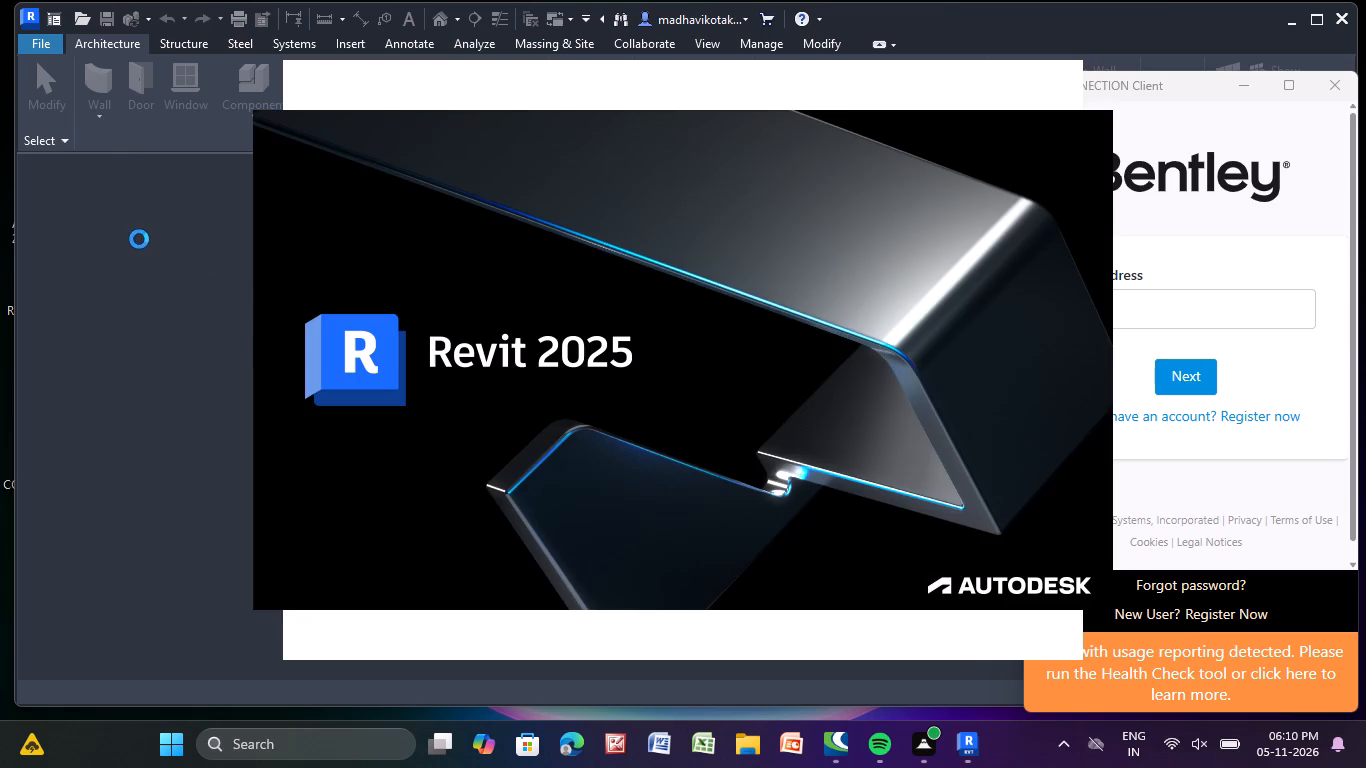
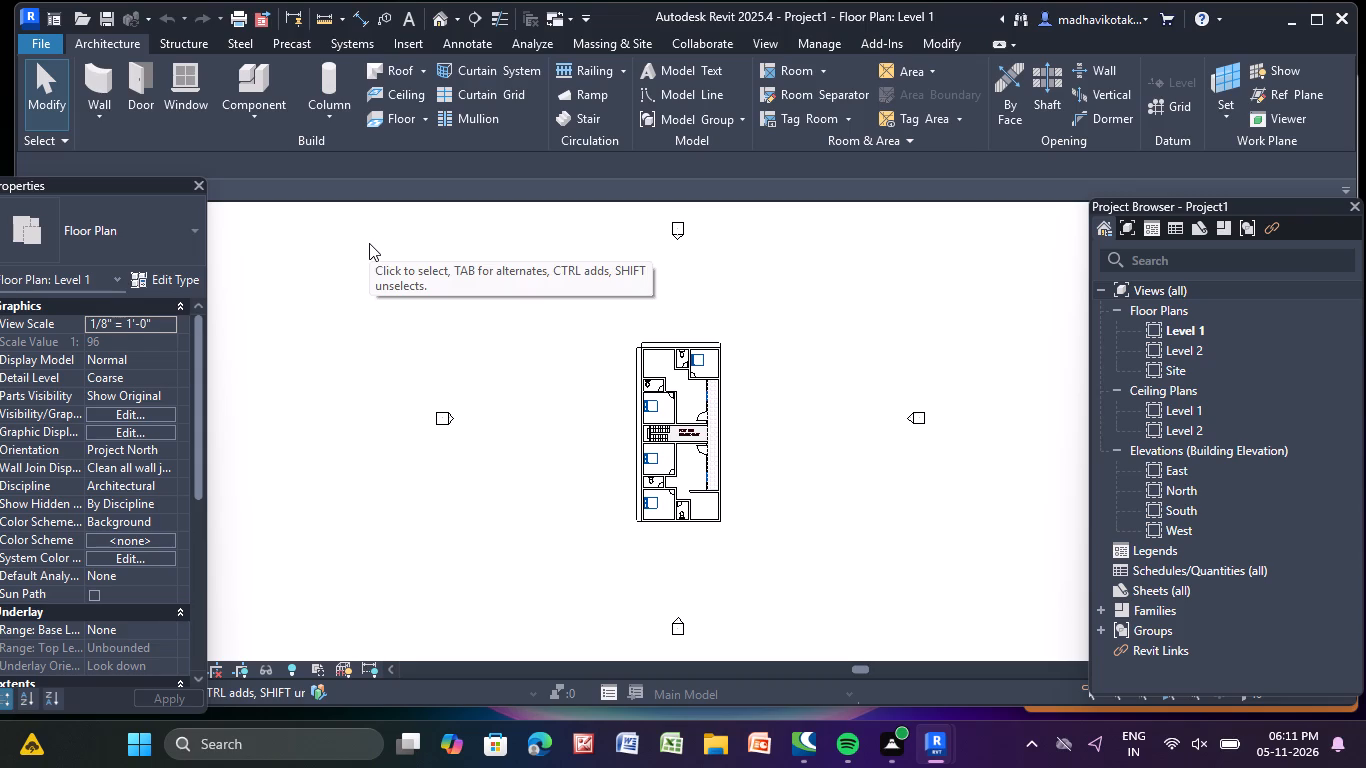
# Examine the whole Level 1 floor plan, checking the modelled exterior and partition walls against the linked drawing.
pyautogui.scroll(-1, 407, 220)
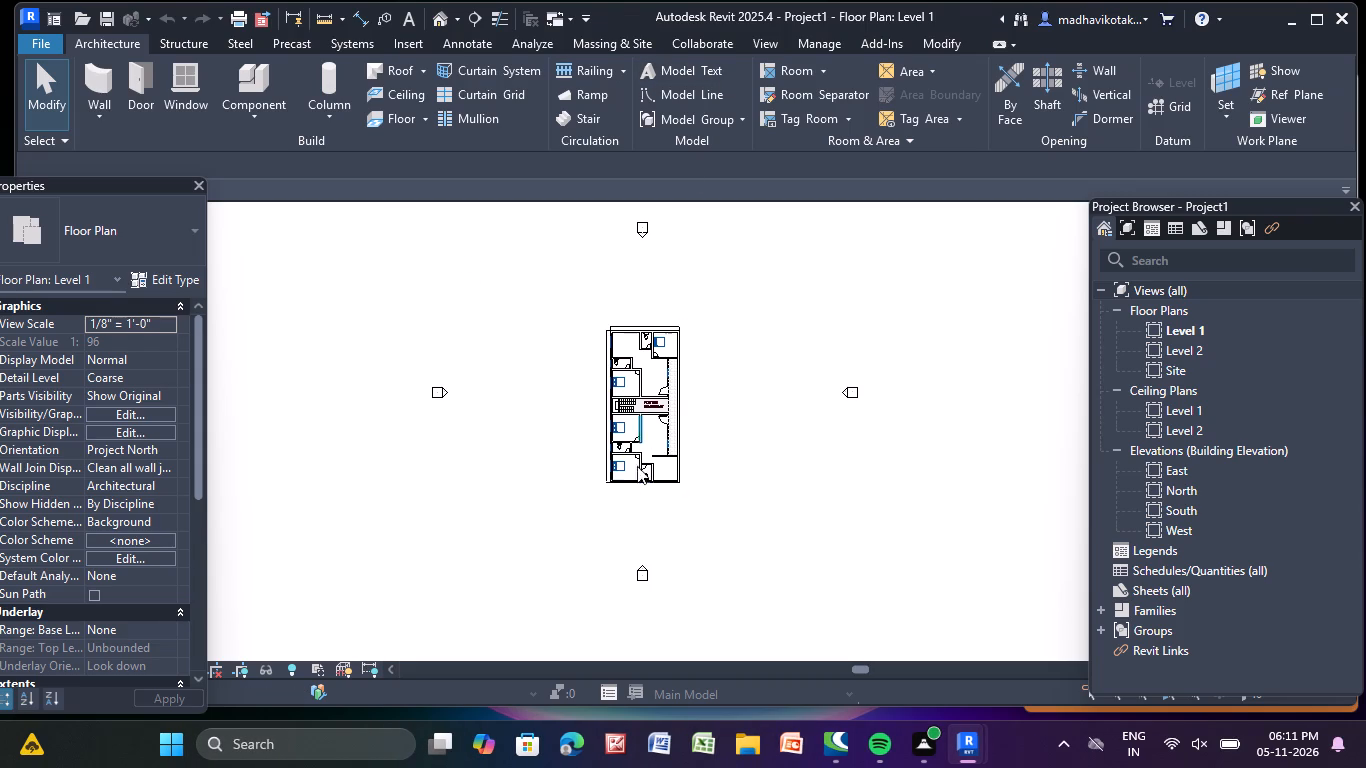
pyautogui.scroll(2, 635, 476)
pyautogui.scroll(1, 670, 343)
pyautogui.moveTo(670, 343); pyautogui.dragTo(668, 356, button='middle')
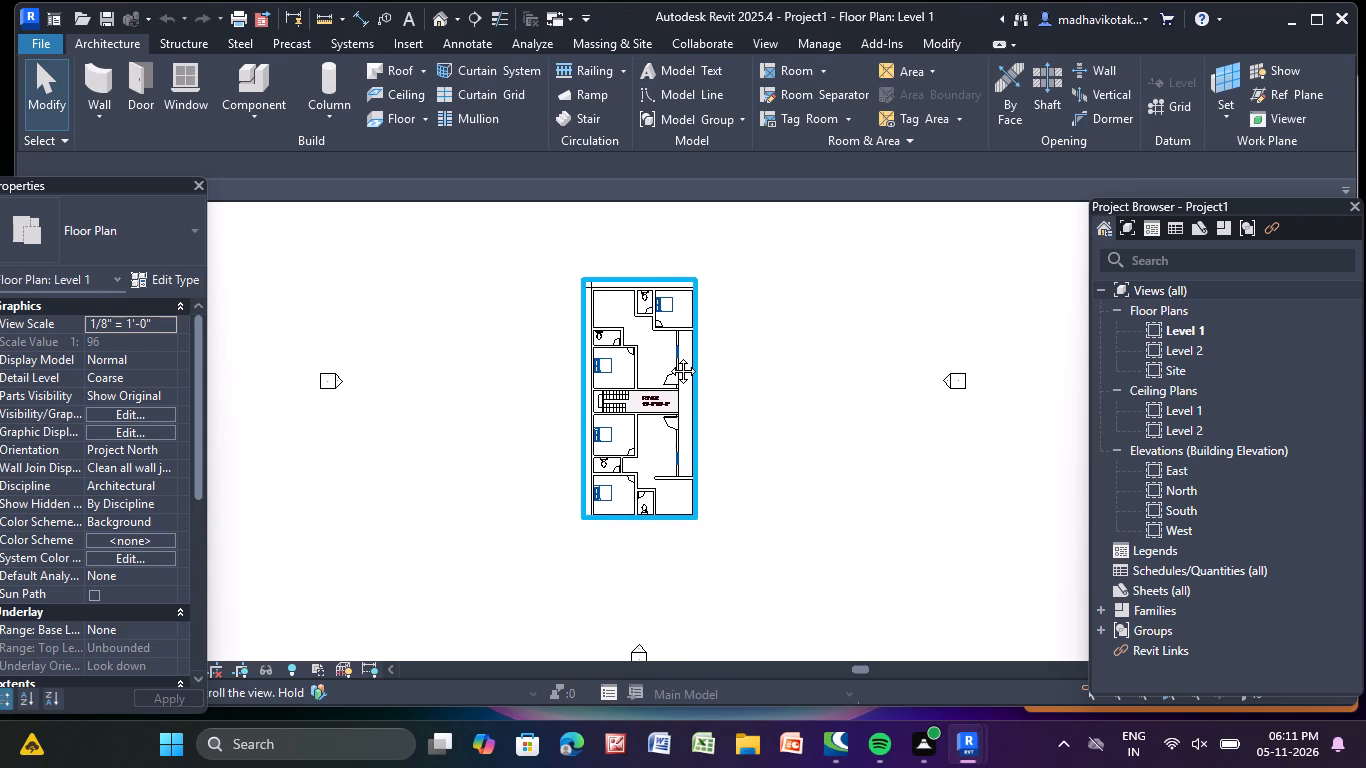
pyautogui.moveTo(668, 356); pyautogui.dragTo(666, 358, button='middle')
pyautogui.scroll(3, 608, 481)
pyautogui.moveTo(649, 314); pyautogui.dragTo(643, 346, button='middle')
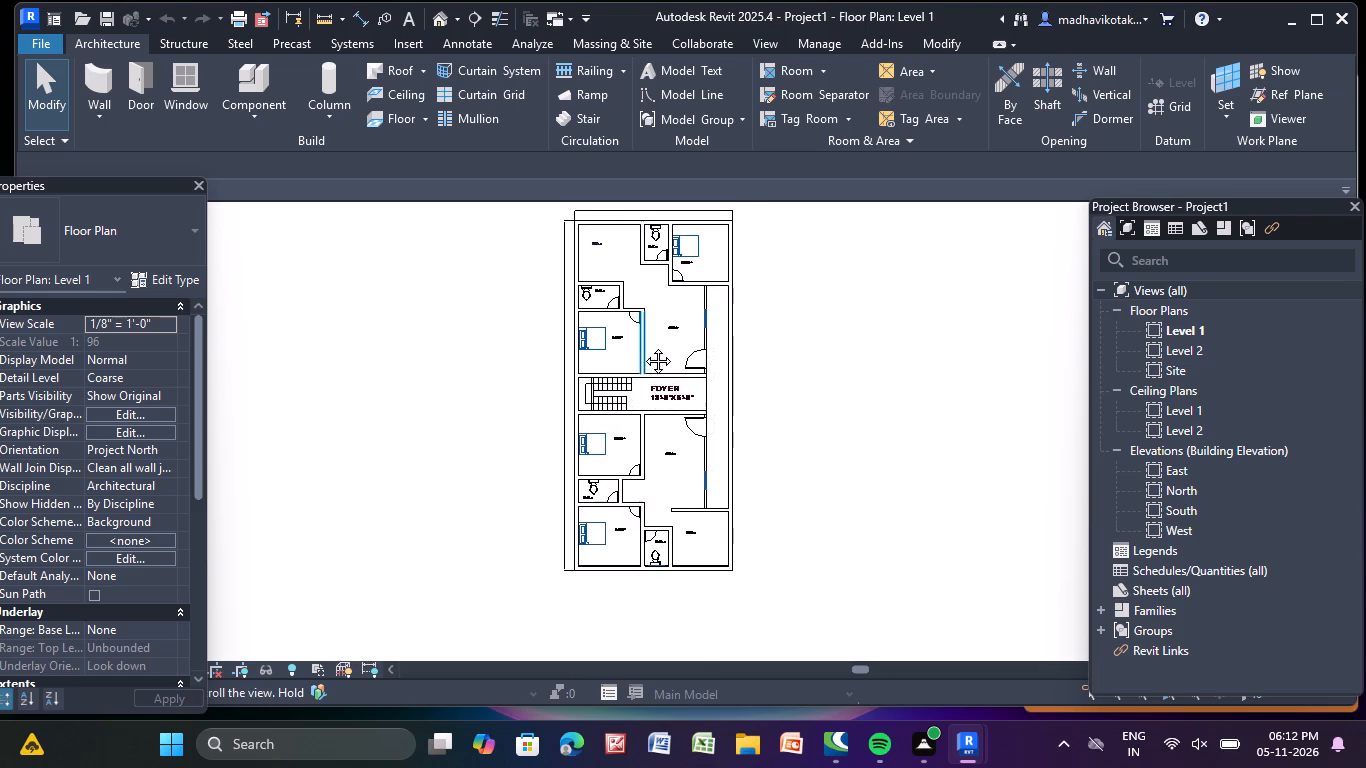
pyautogui.moveTo(643, 346); pyautogui.dragTo(637, 367, button='middle')
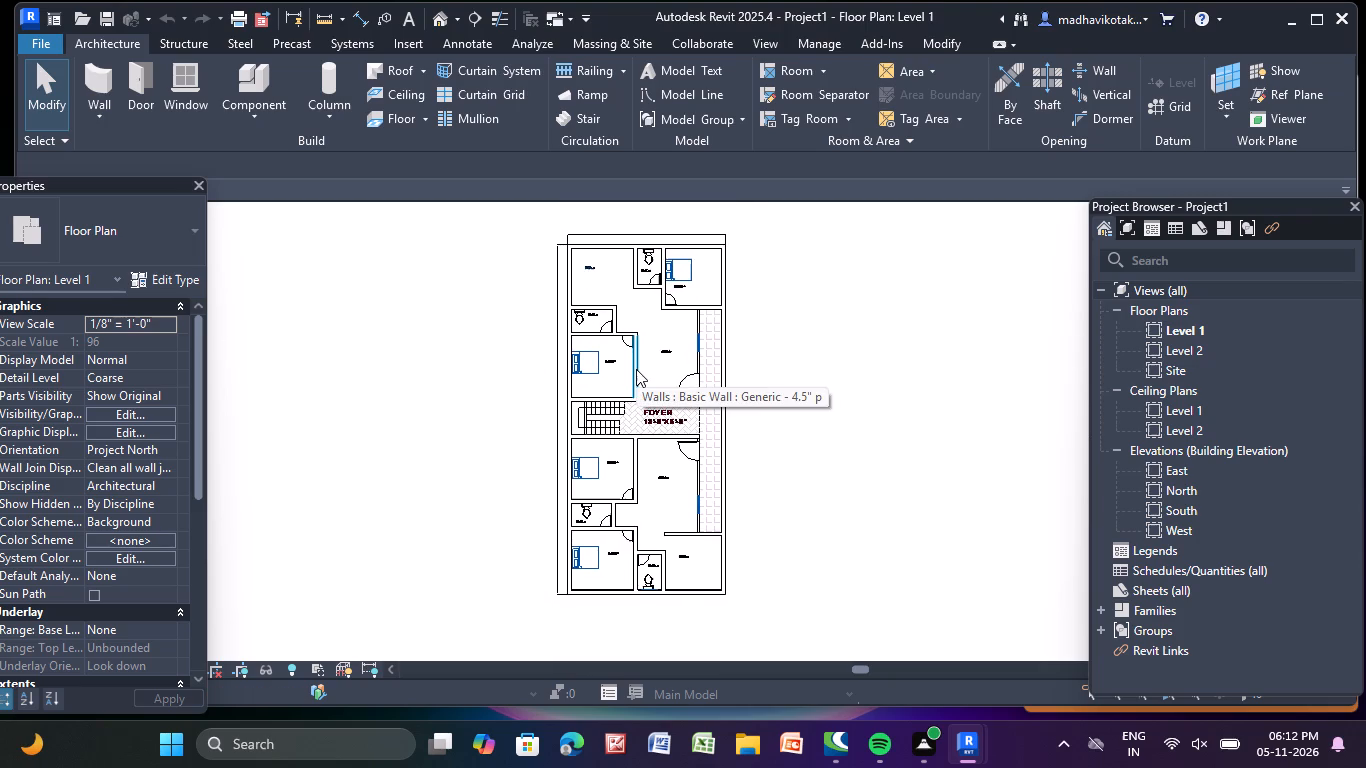
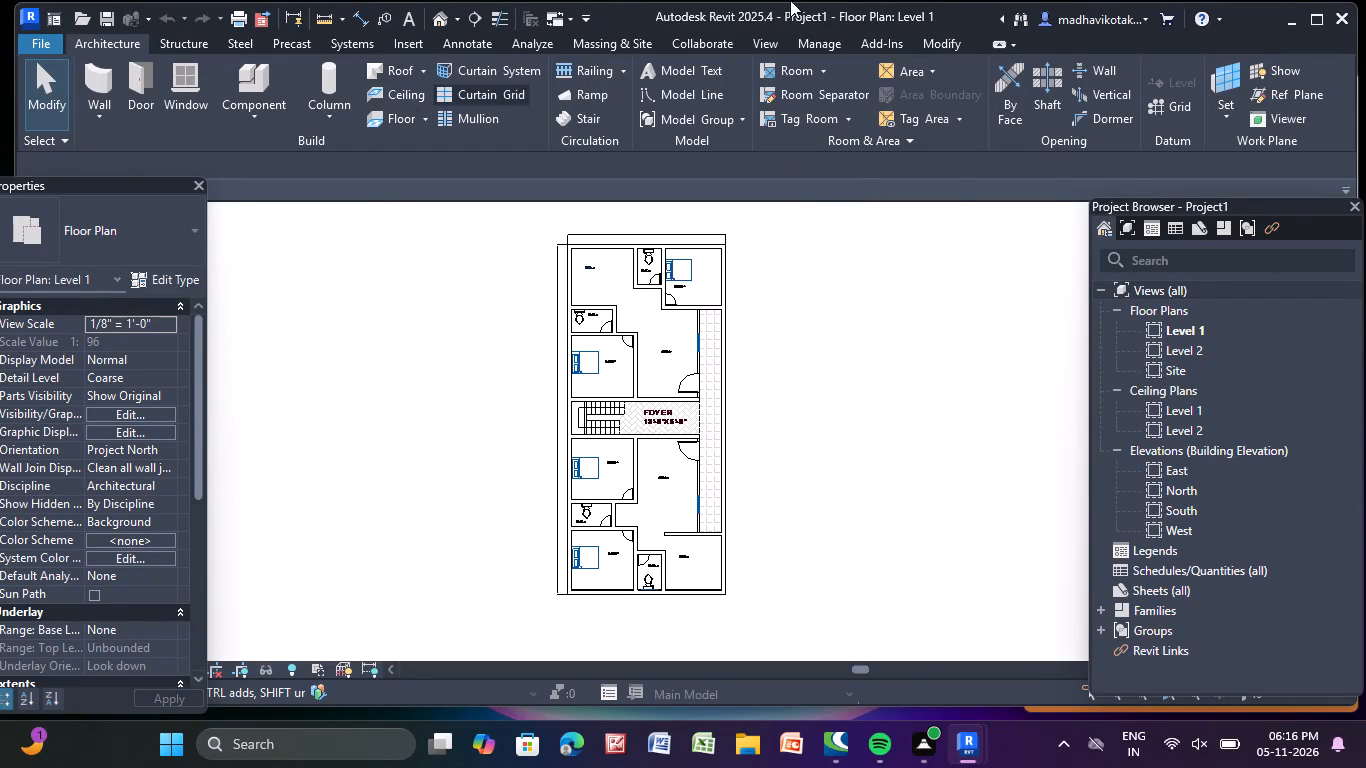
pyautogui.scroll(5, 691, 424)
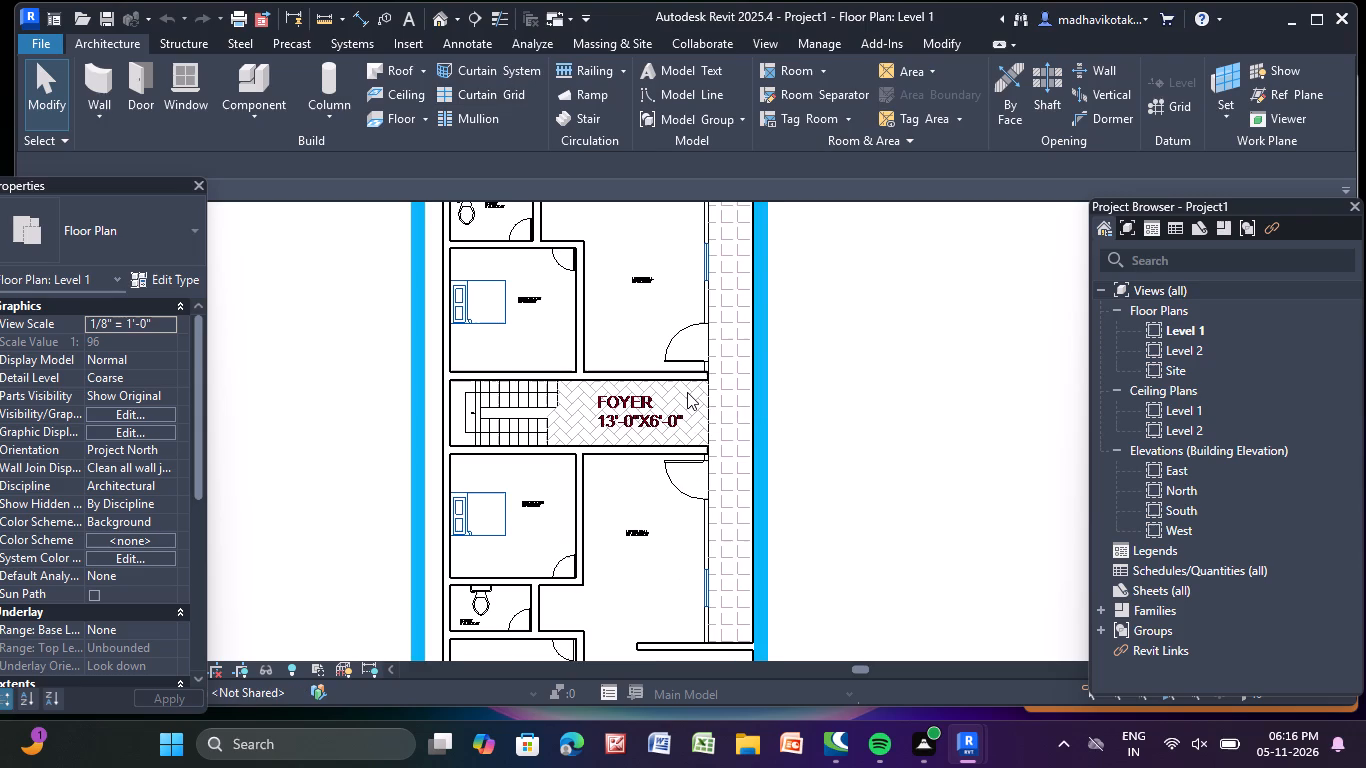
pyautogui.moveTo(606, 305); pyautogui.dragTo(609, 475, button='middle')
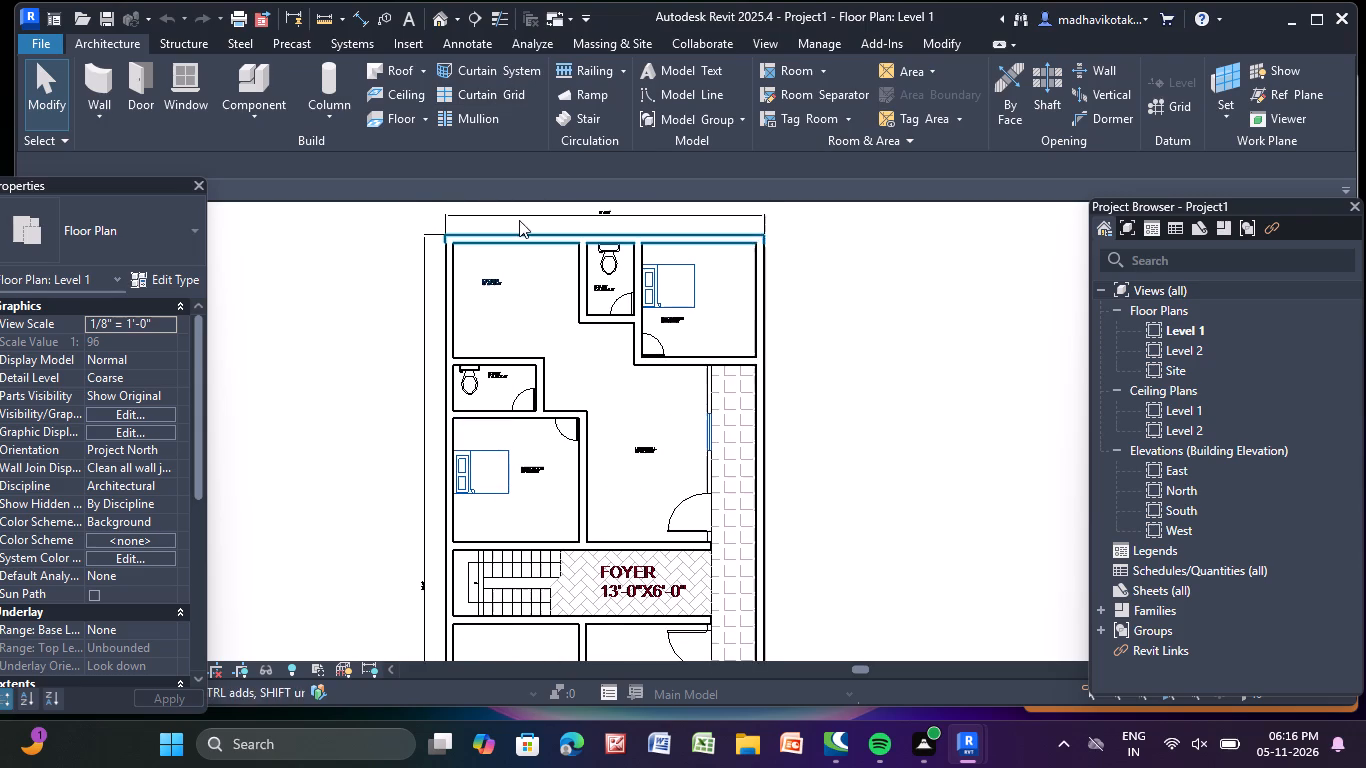
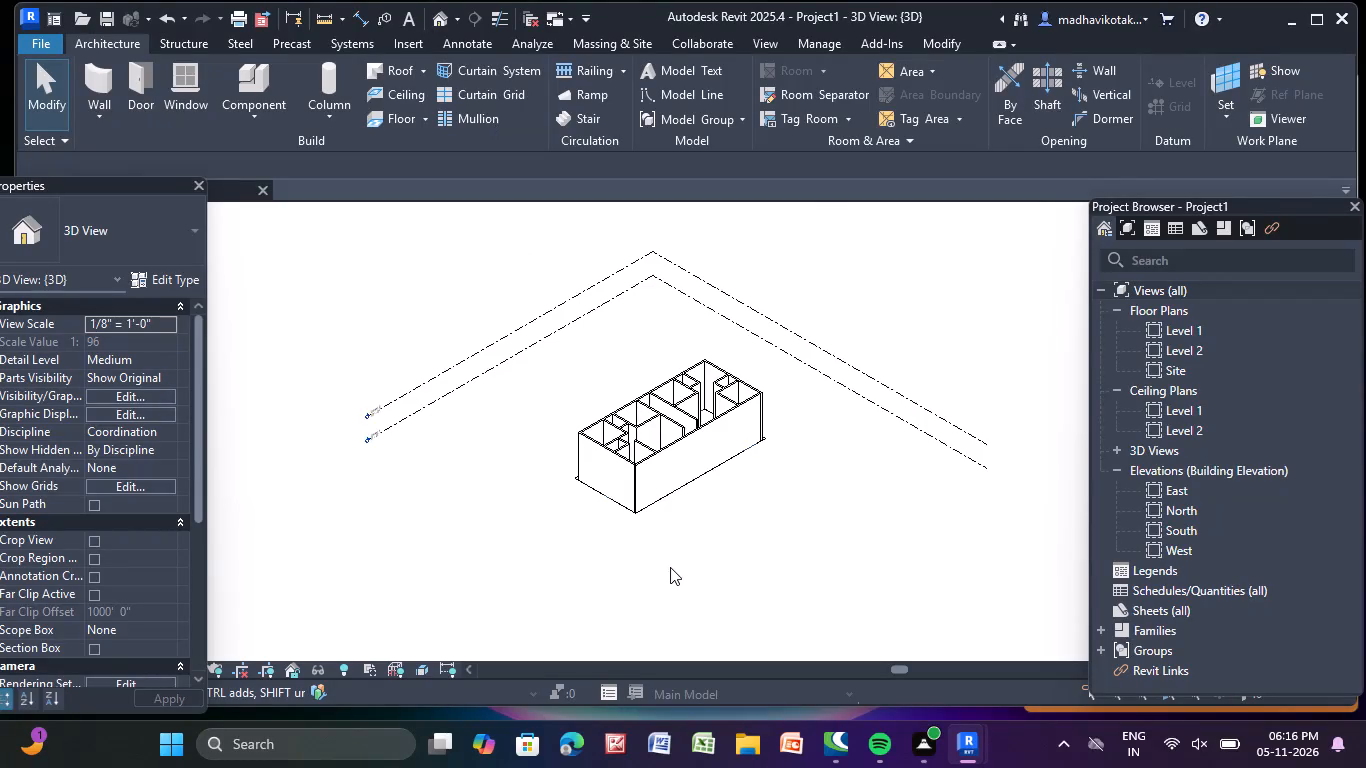
# Set the top constraint of the near short 9" exterior wall and the long rear exterior wall to Up to level: Level 2.
pyautogui.scroll(7, 682, 538)
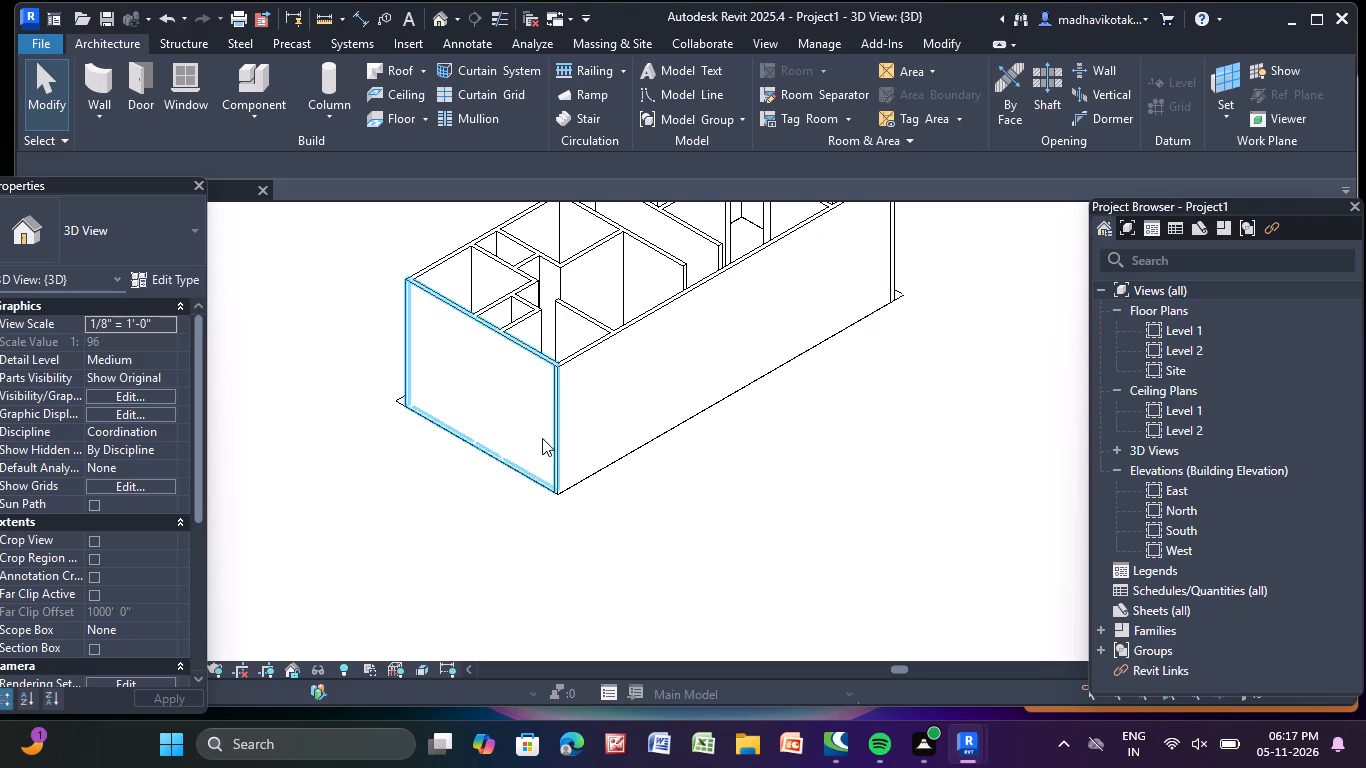
pyautogui.moveTo(544, 440); pyautogui.dragTo(581, 519, button='middle')
pyautogui.click(557, 502)
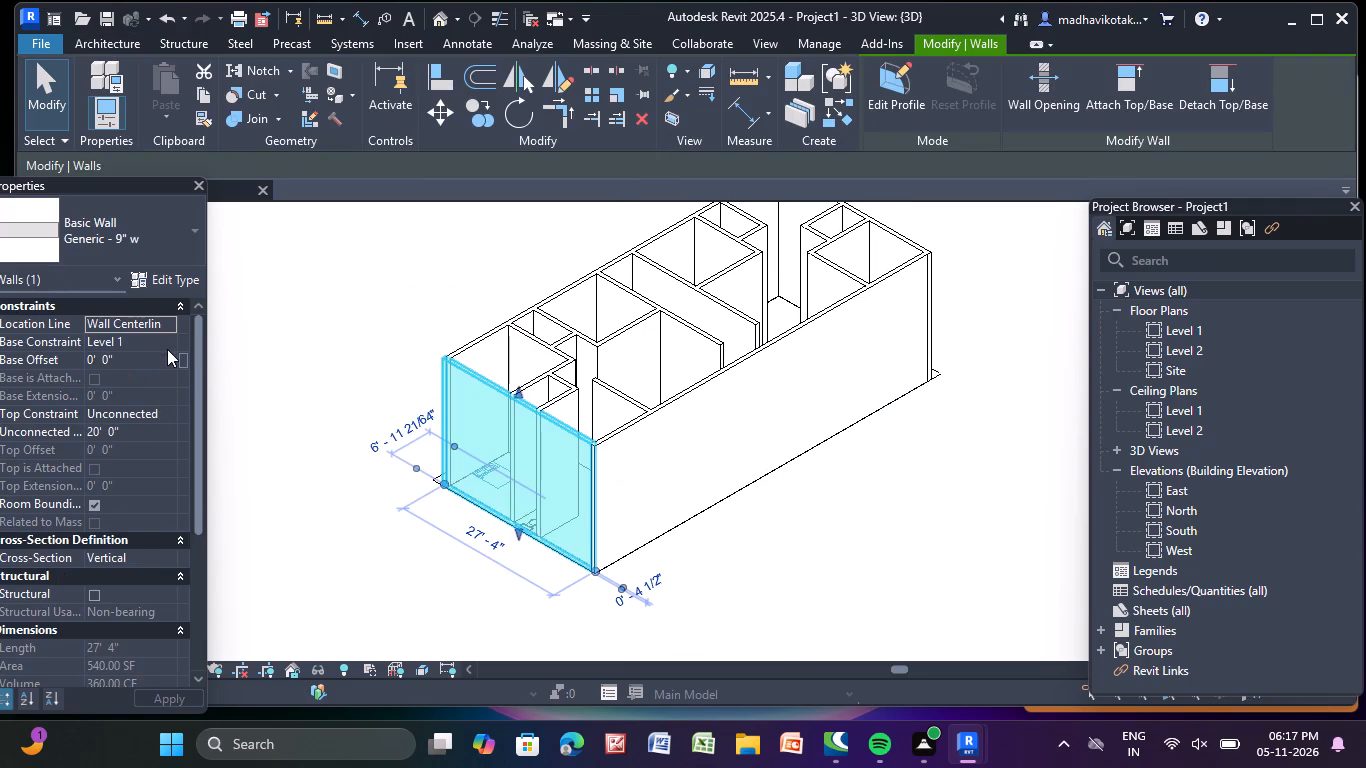
pyautogui.click(172, 416)
pyautogui.click(164, 460)
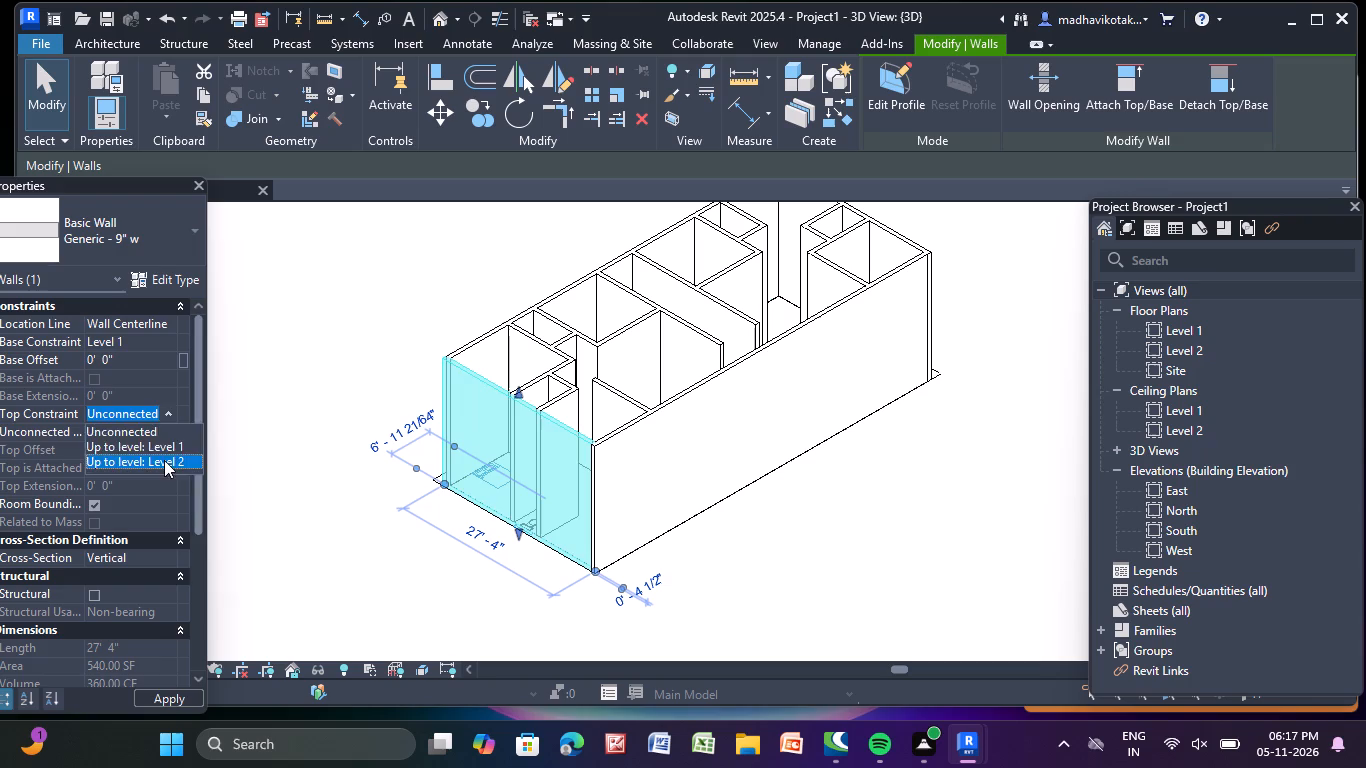
pyautogui.click(365, 301)
pyautogui.click(475, 378)
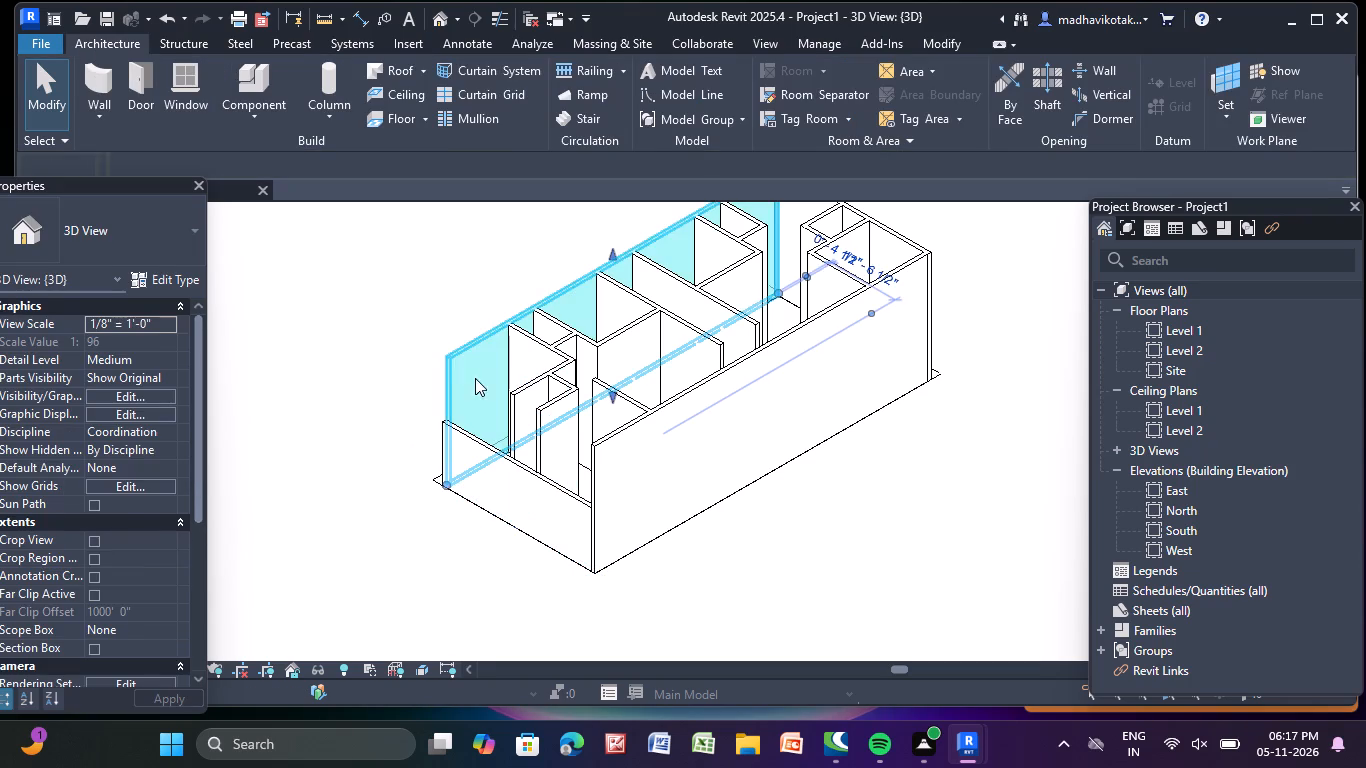
pyautogui.click(165, 411)
pyautogui.click(164, 458)
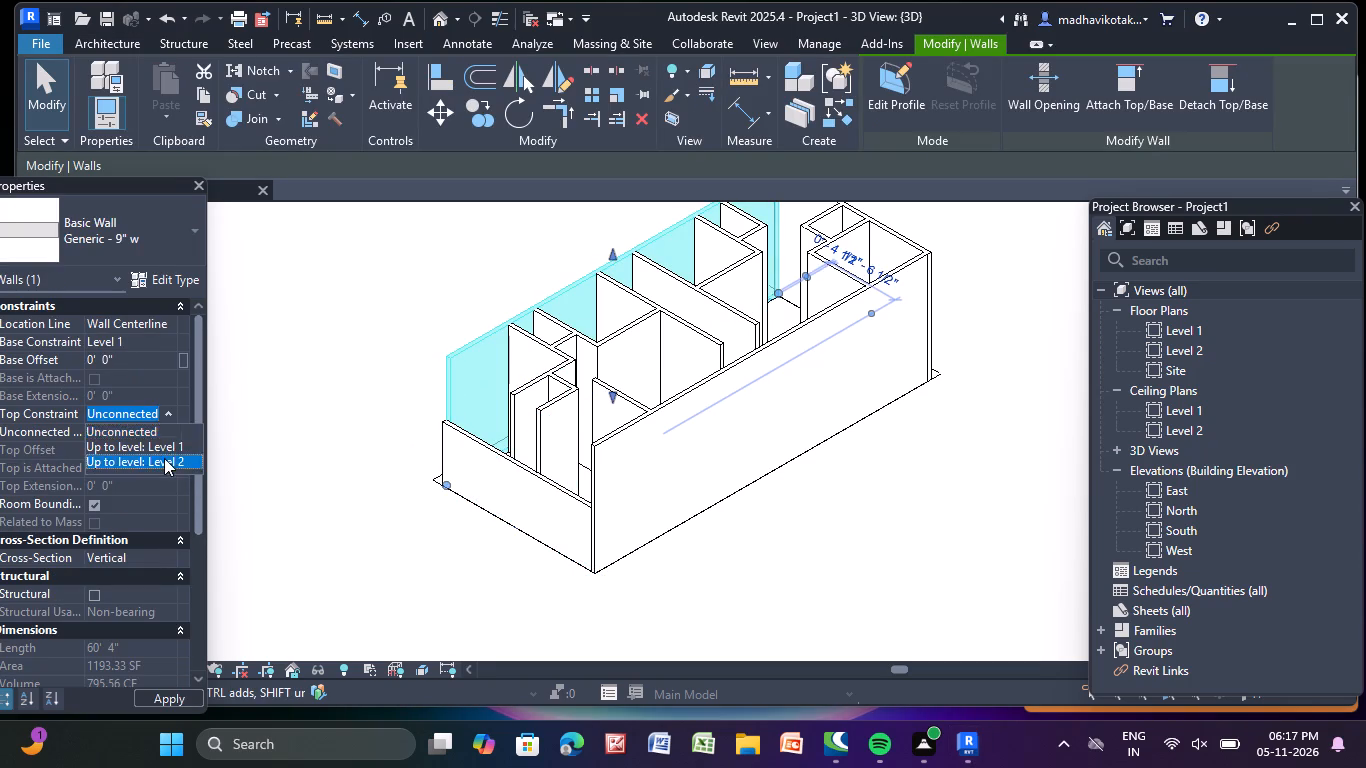
pyautogui.click(330, 326)
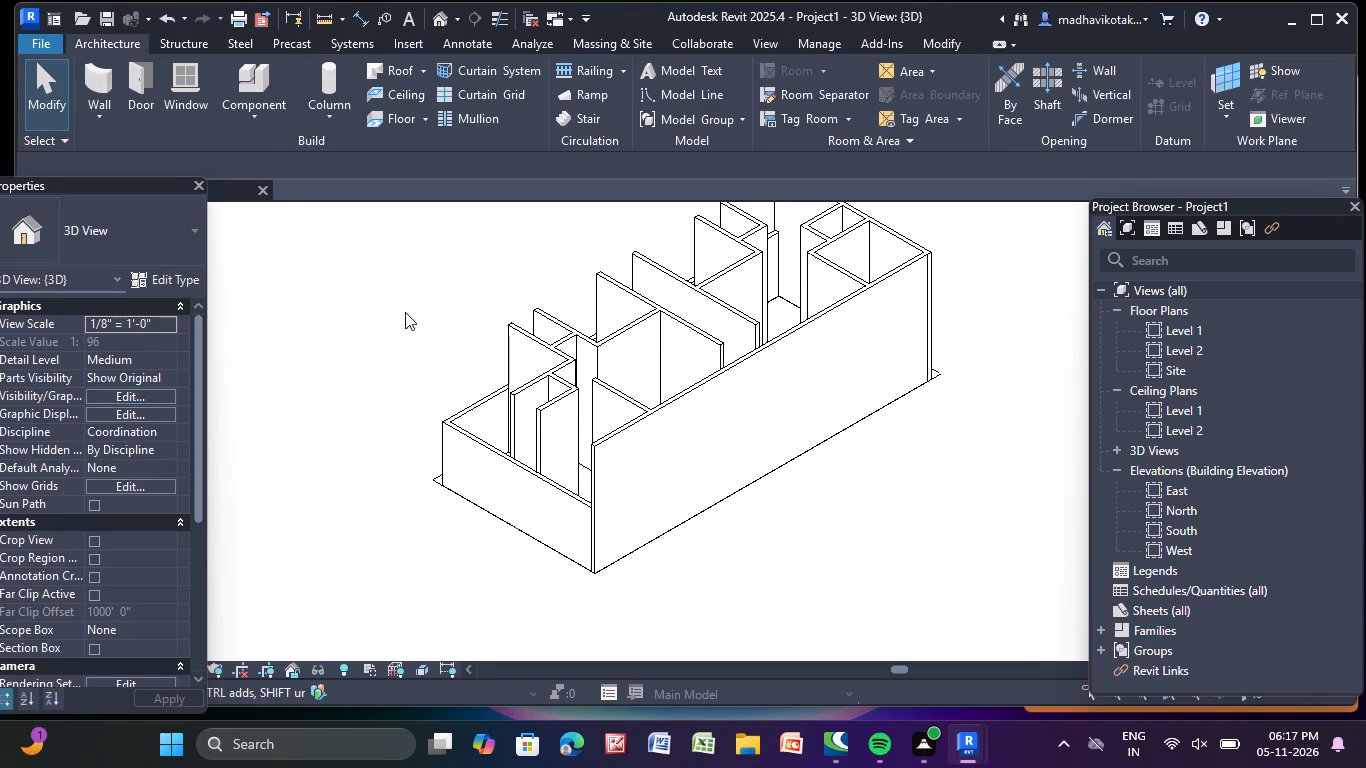
# Constrain the tops of the long front exterior wall and the far short exterior wall up to Level 2.
pyautogui.click(694, 479)
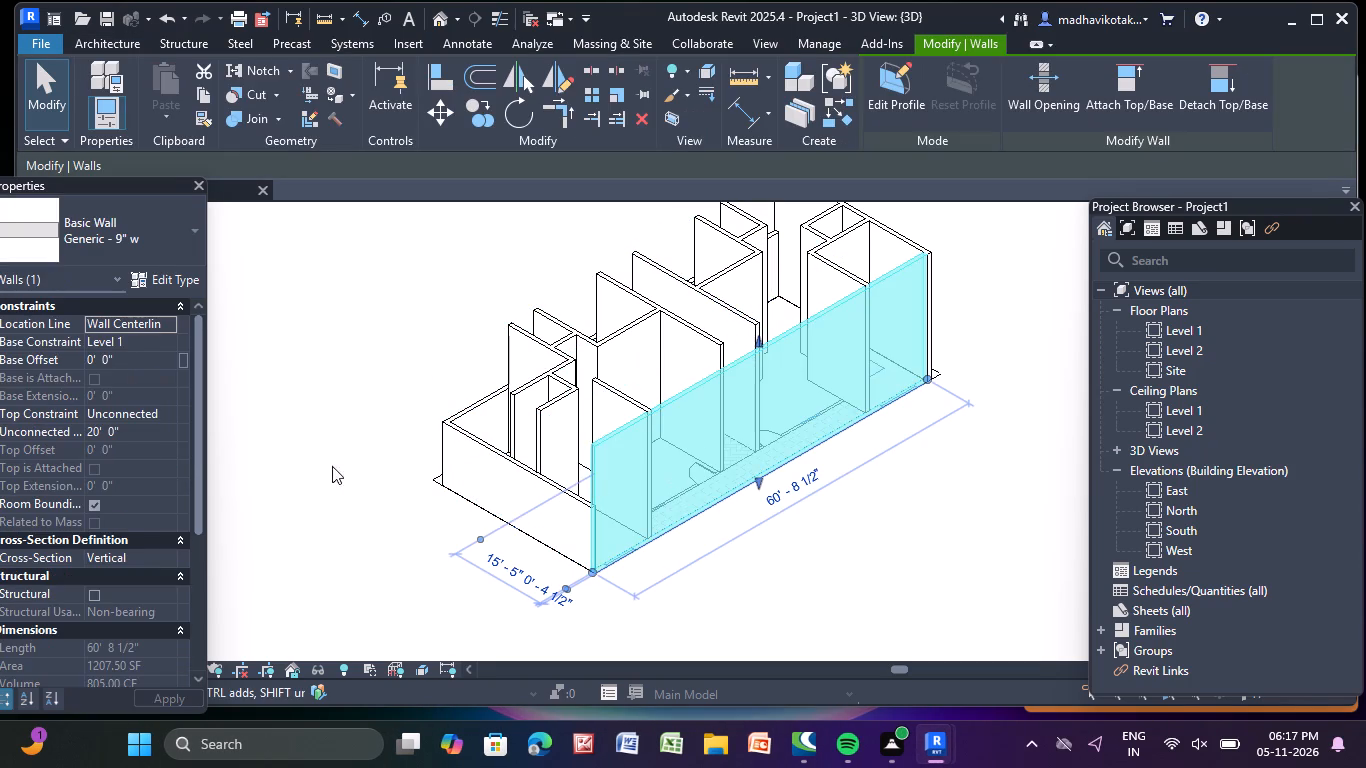
pyautogui.click(166, 413)
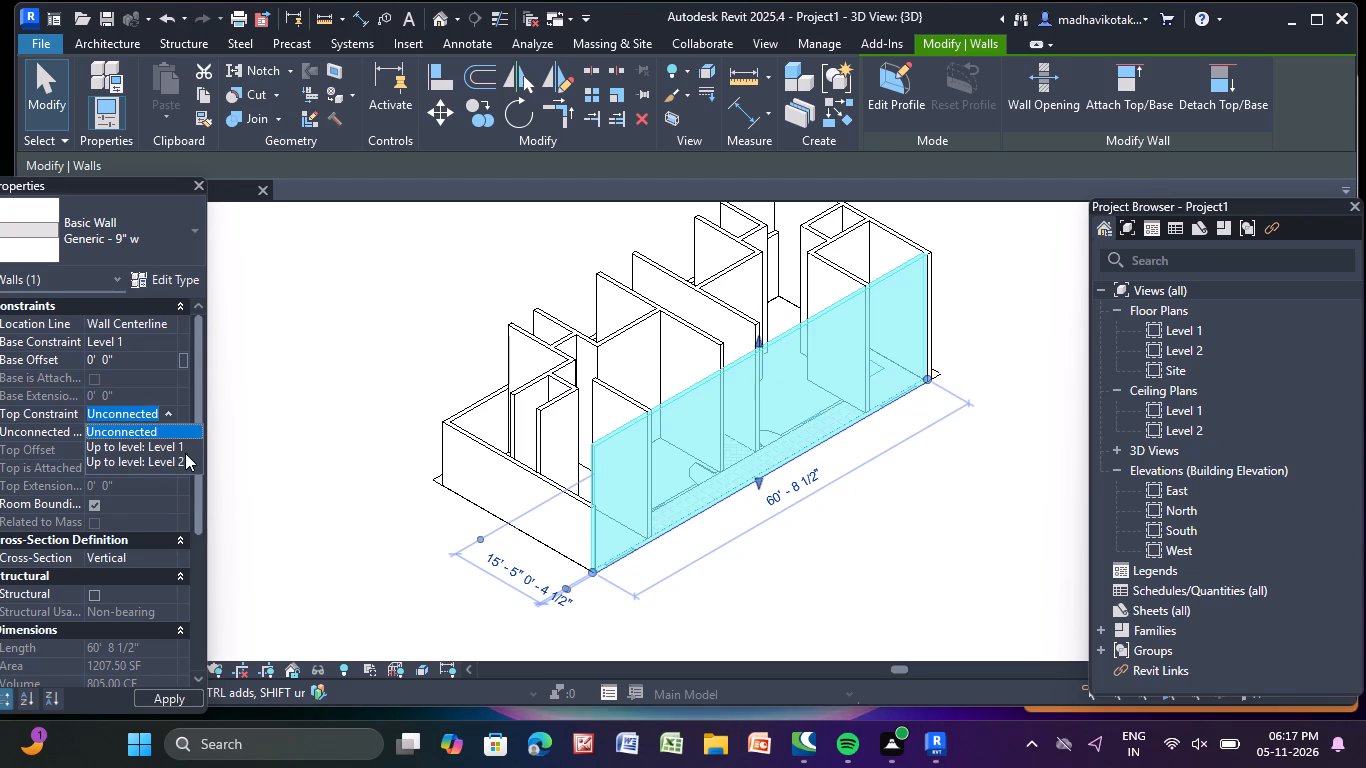
pyautogui.click(159, 466)
pyautogui.click(277, 350)
pyautogui.moveTo(729, 303); pyautogui.dragTo(588, 501, button='middle')
pyautogui.scroll(10, 730, 430)
pyautogui.click(756, 475)
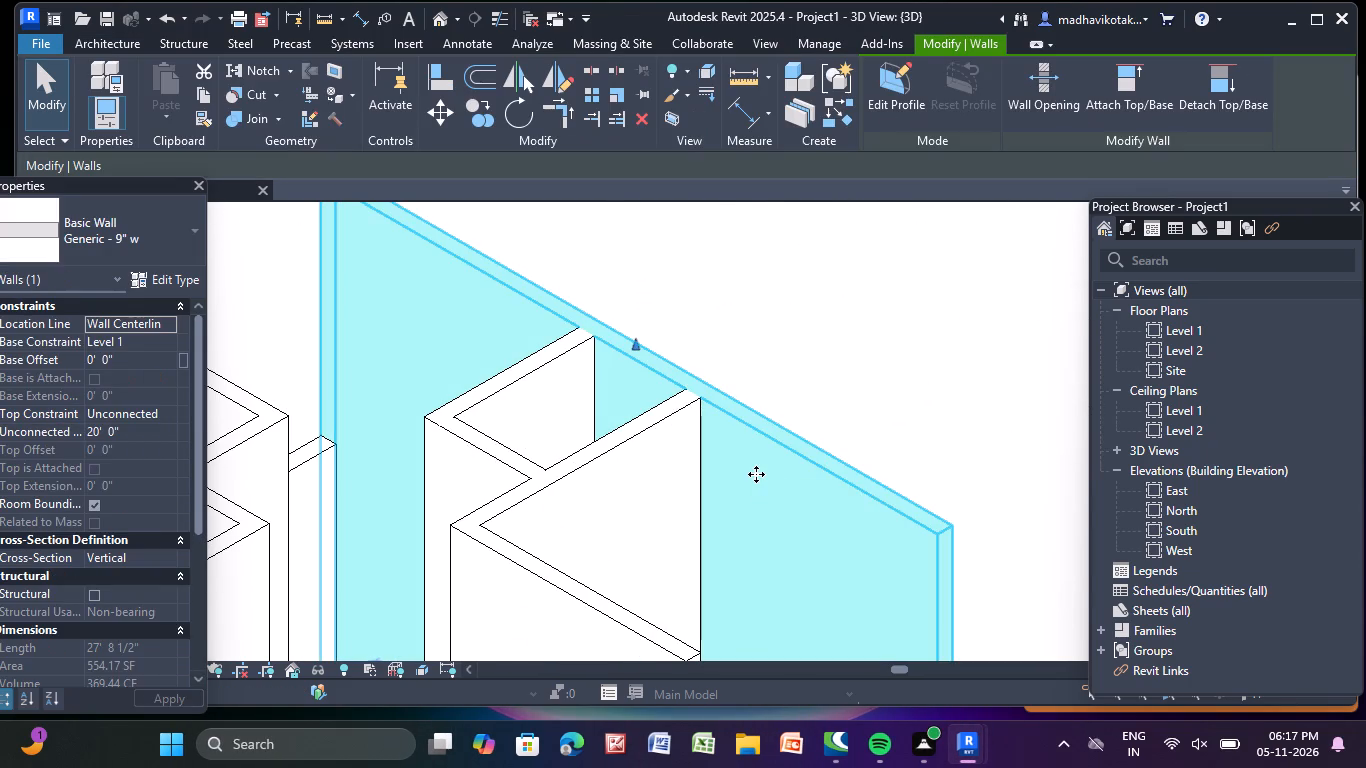
pyautogui.click(159, 405)
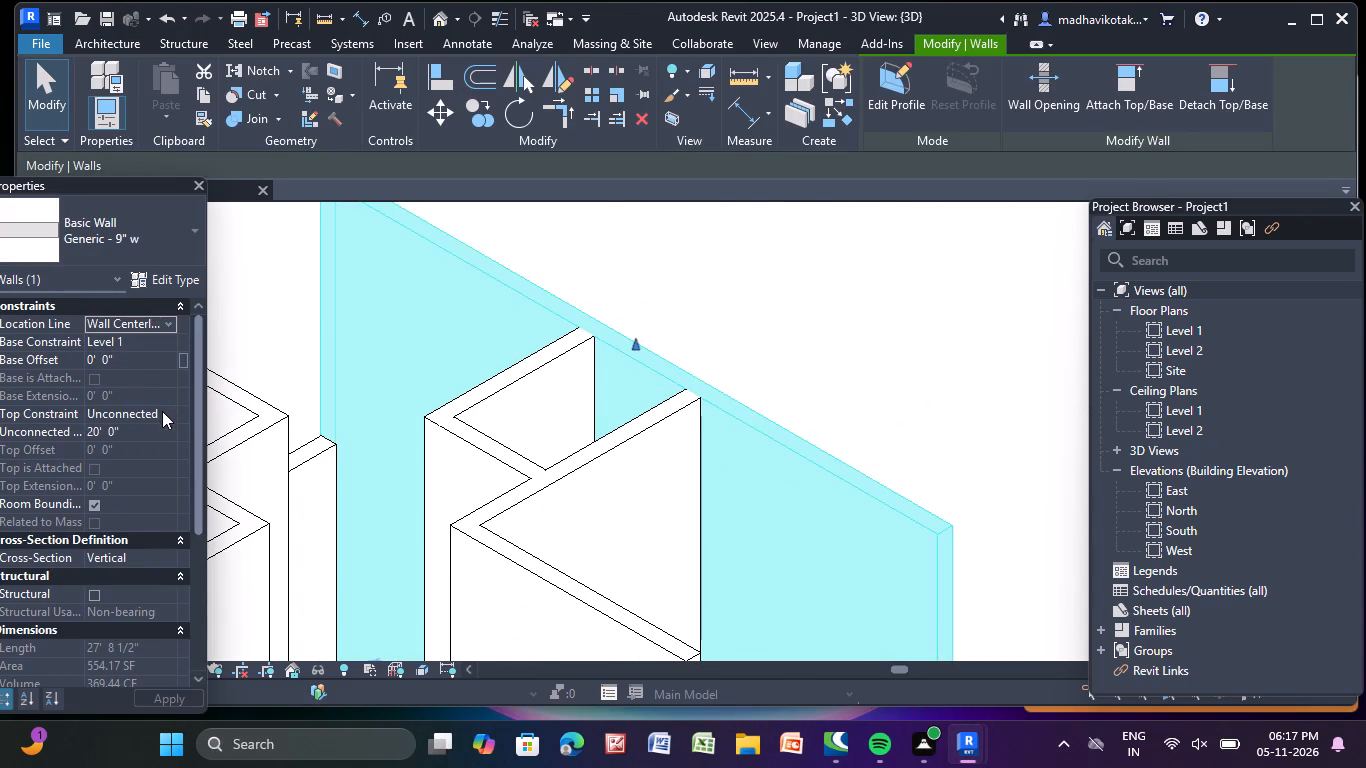
pyautogui.click(164, 415)
pyautogui.click(175, 460)
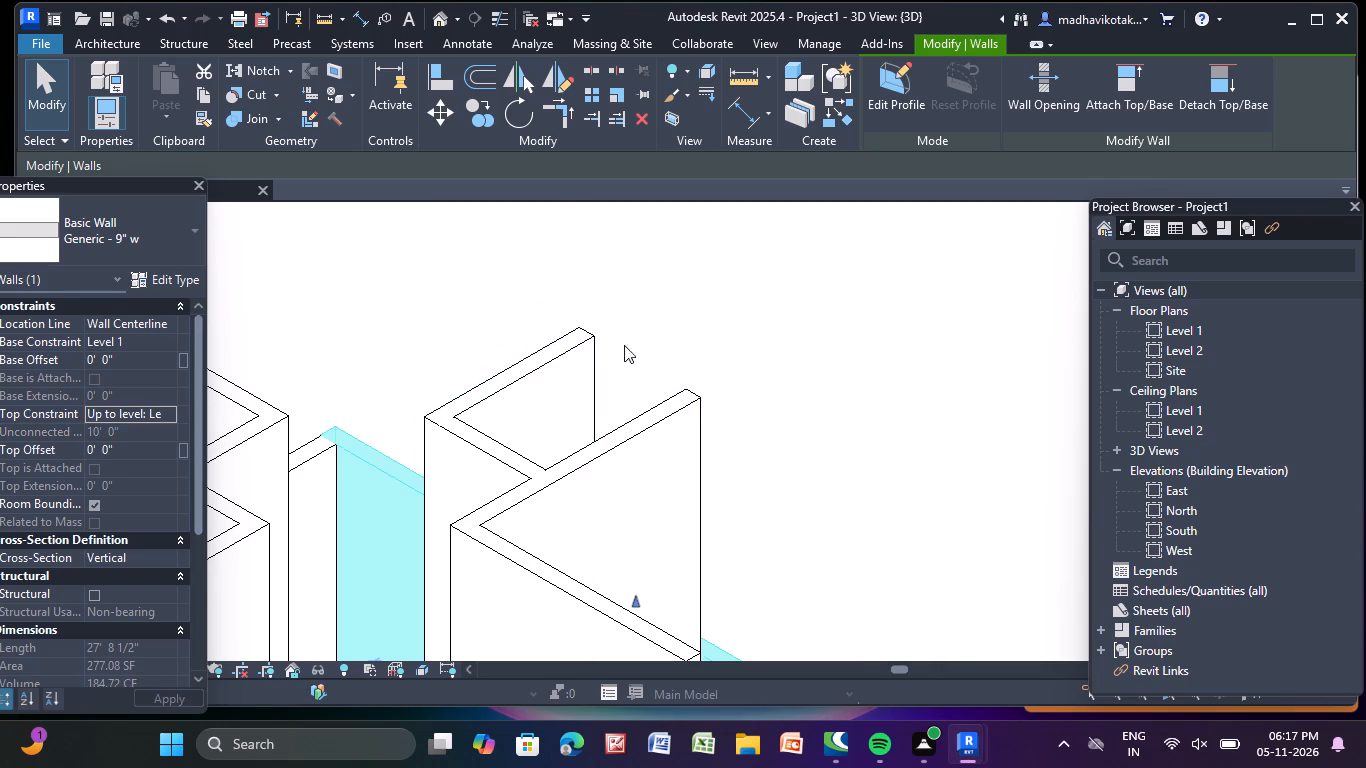
pyautogui.click(667, 341)
# Set the top constraint of the 4.5" partition beside the near front corner to Up to level: Level 2.
pyautogui.scroll(-6, 676, 331)
pyautogui.scroll(-4, 683, 451)
pyautogui.moveTo(692, 458); pyautogui.dragTo(1017, 320, button='middle')
pyautogui.scroll(6, 758, 541)
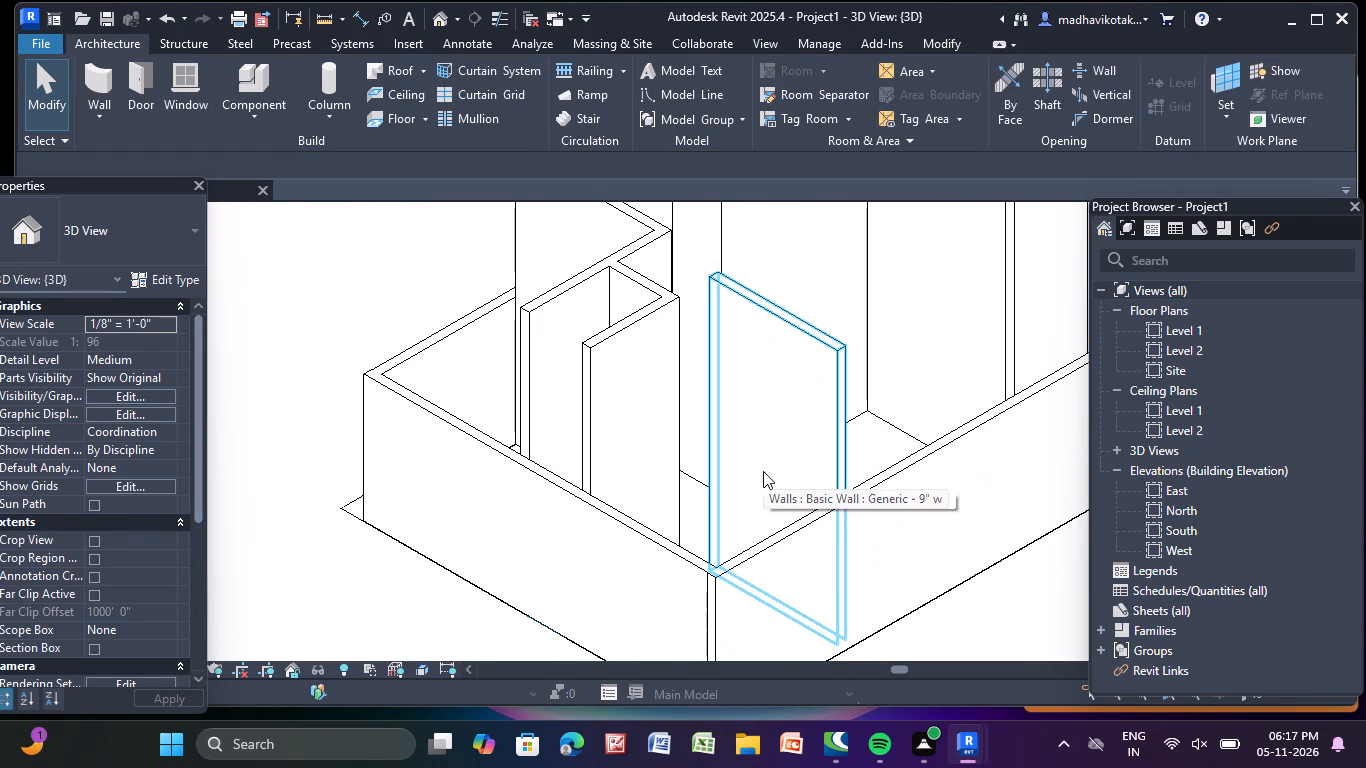
pyautogui.click(763, 471)
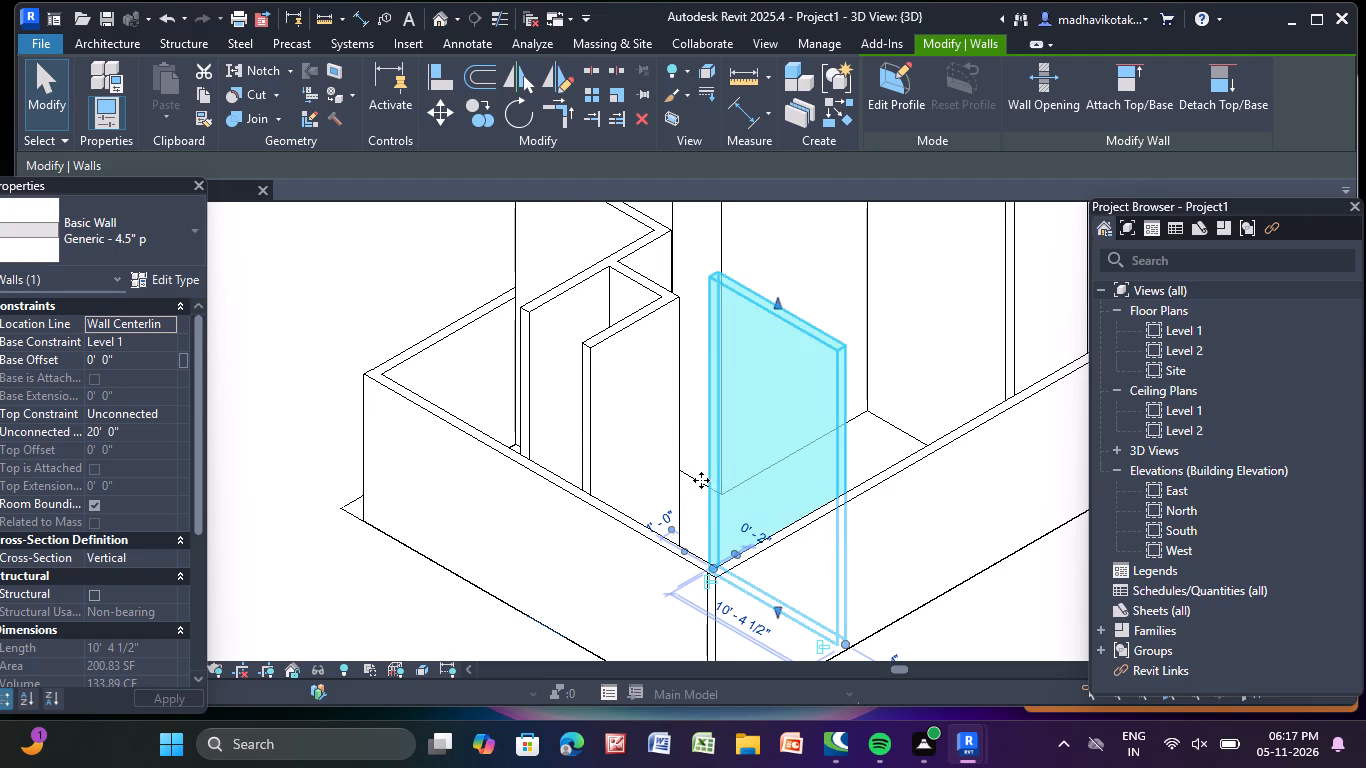
pyautogui.click(163, 410)
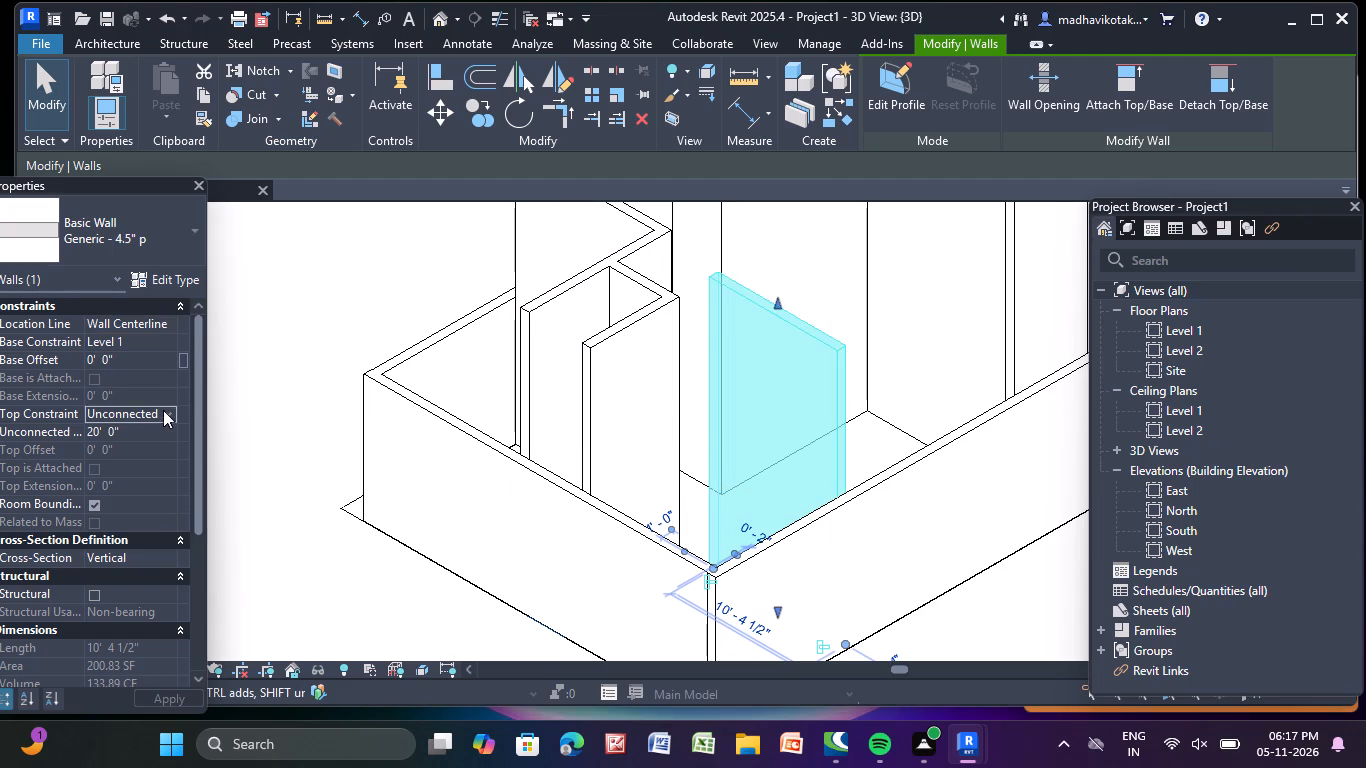
pyautogui.click(175, 462)
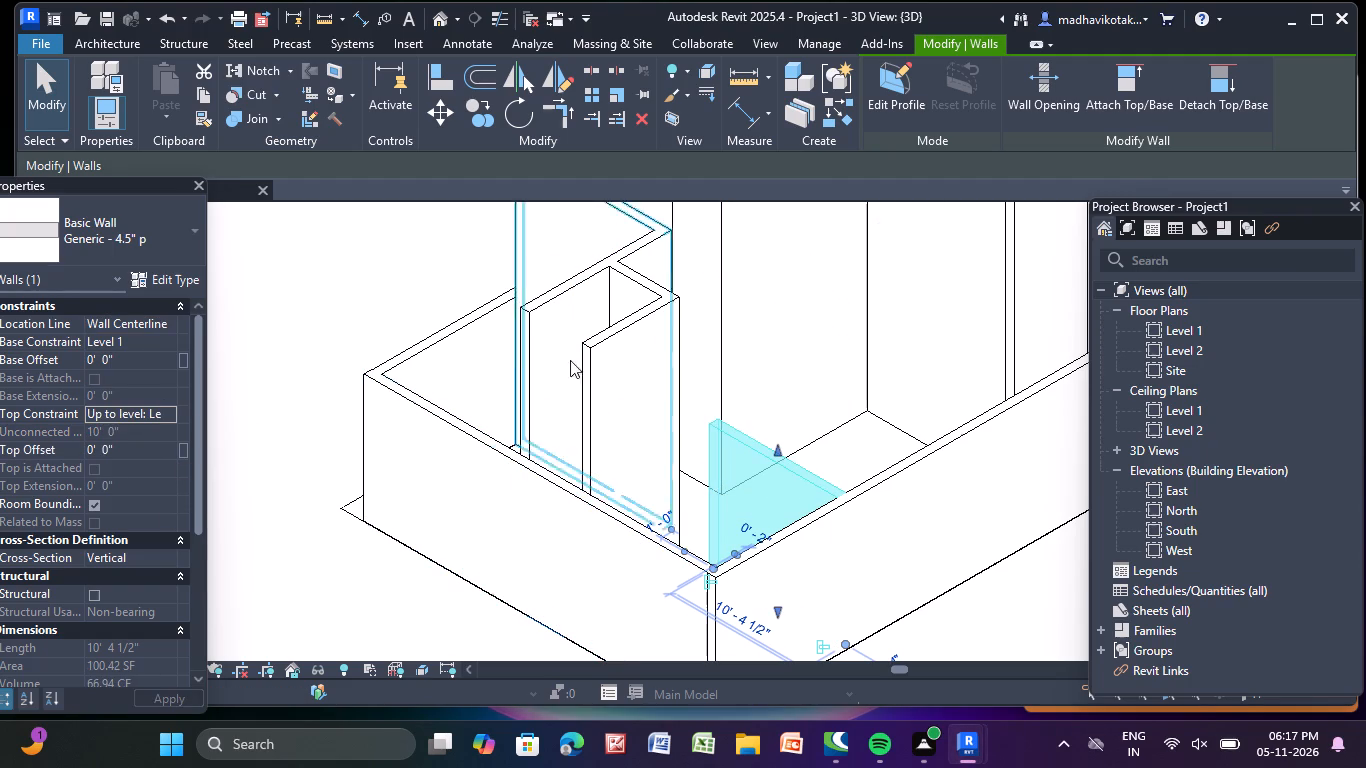
# Constrain the tops of the three 4.5" partitions enclosing the small rooms along the near short exterior wall up to Level 2.
pyautogui.click(643, 406)
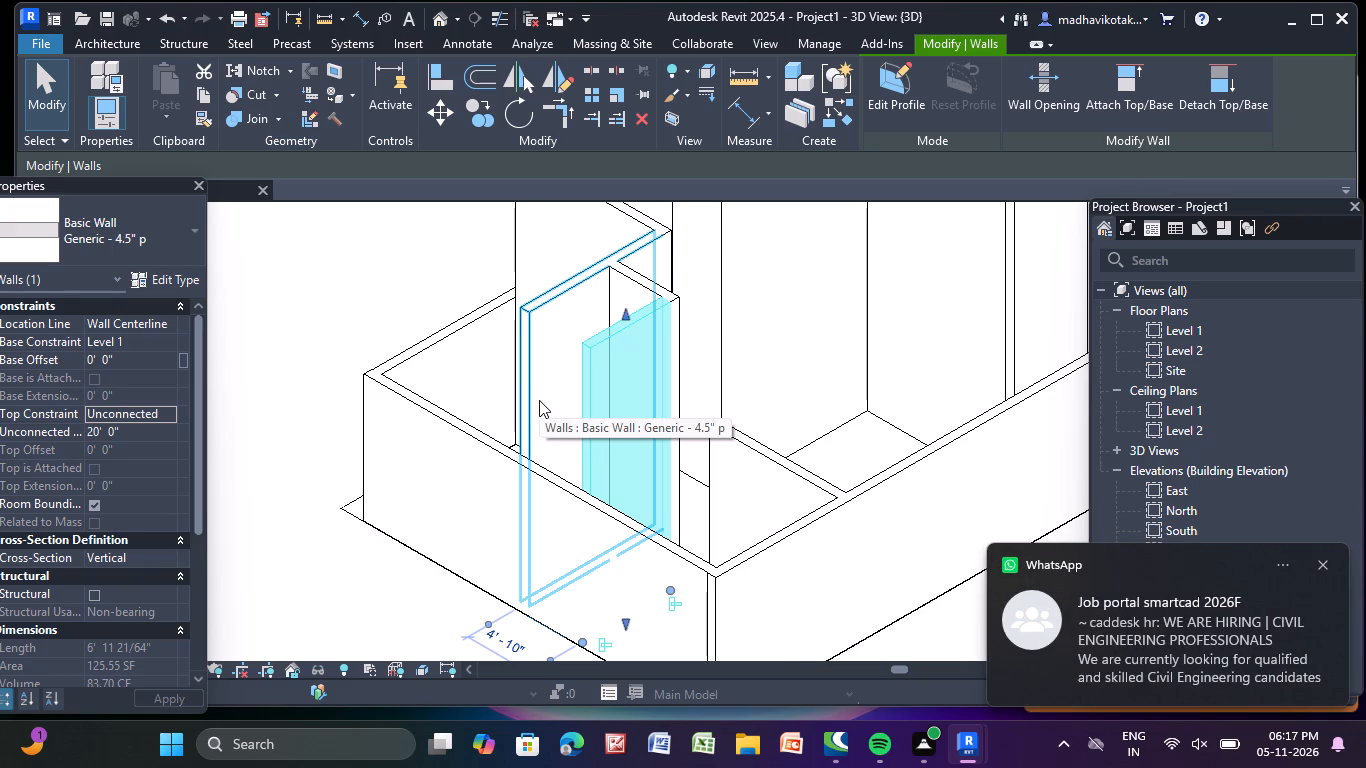
pyautogui.click(163, 411)
pyautogui.click(163, 462)
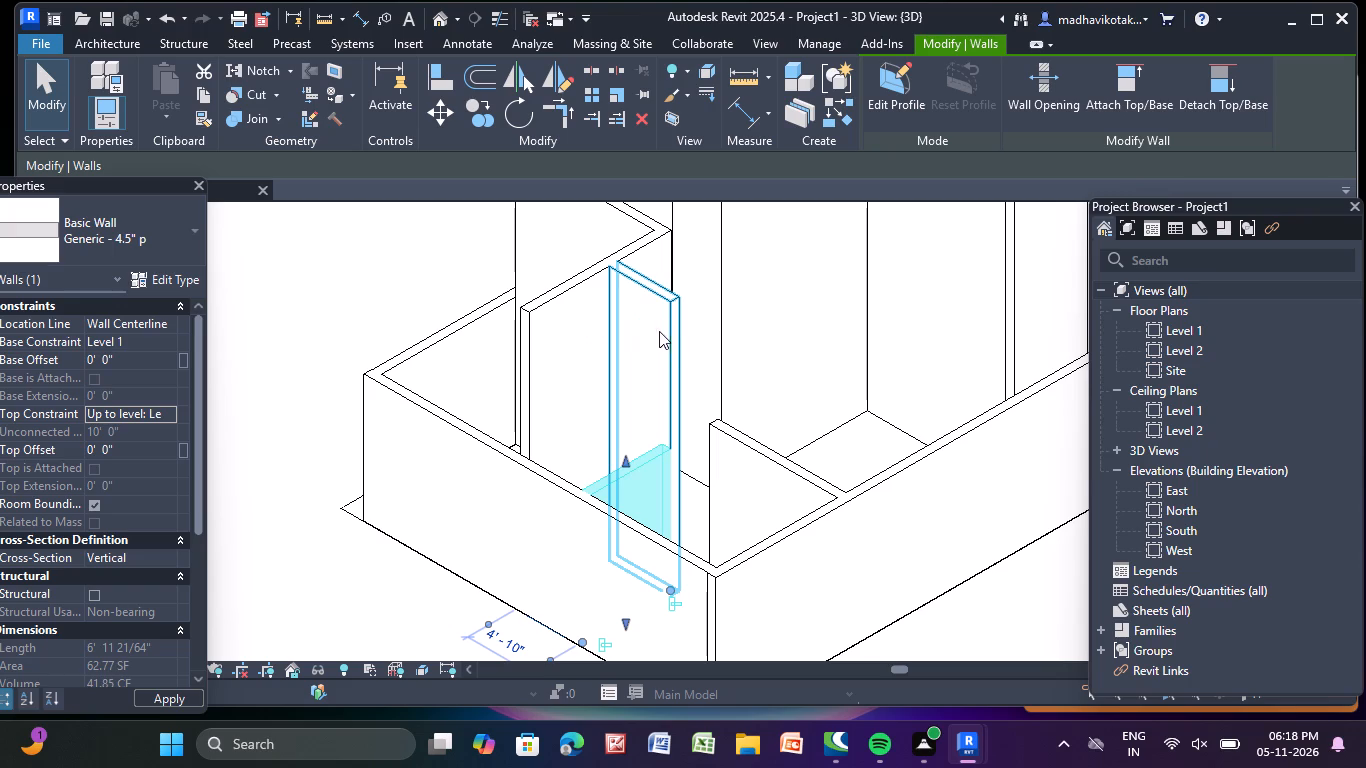
pyautogui.click(654, 328)
pyautogui.click(164, 413)
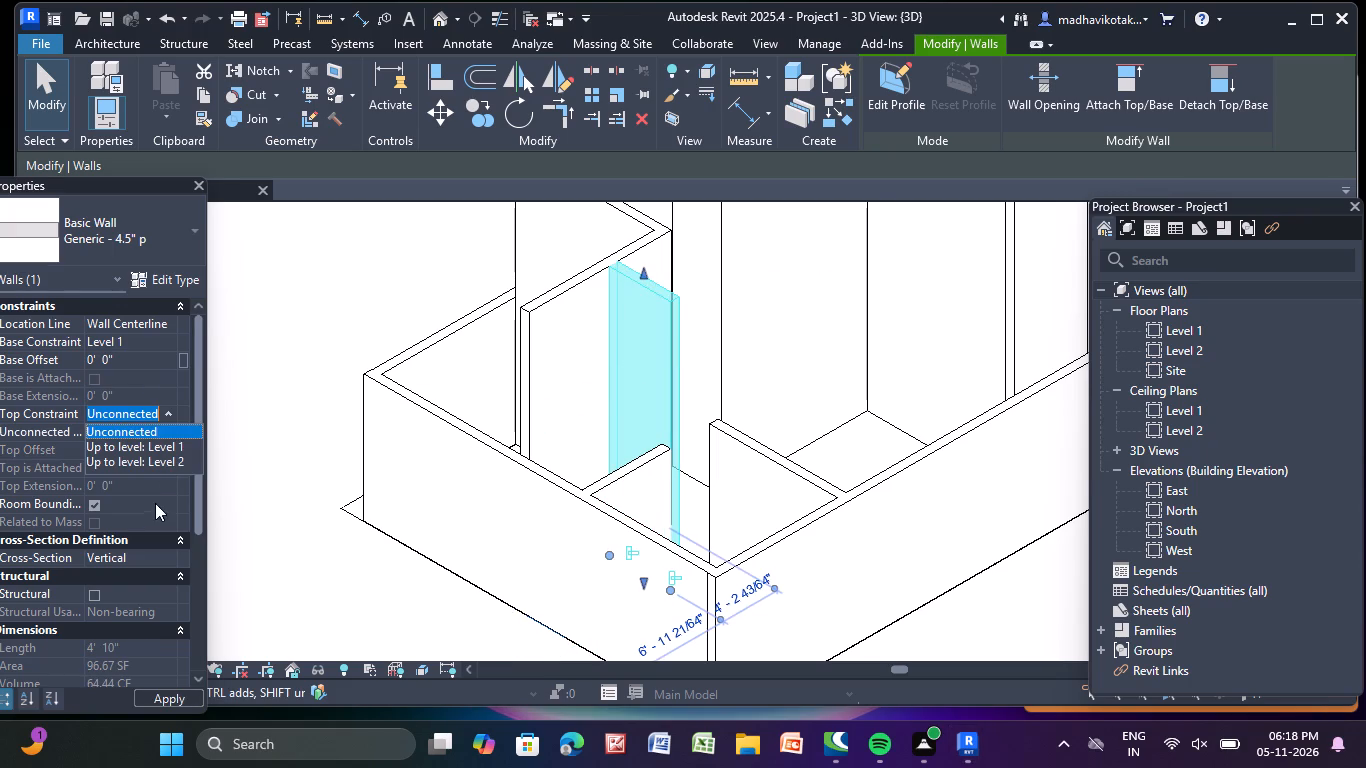
pyautogui.click(184, 459)
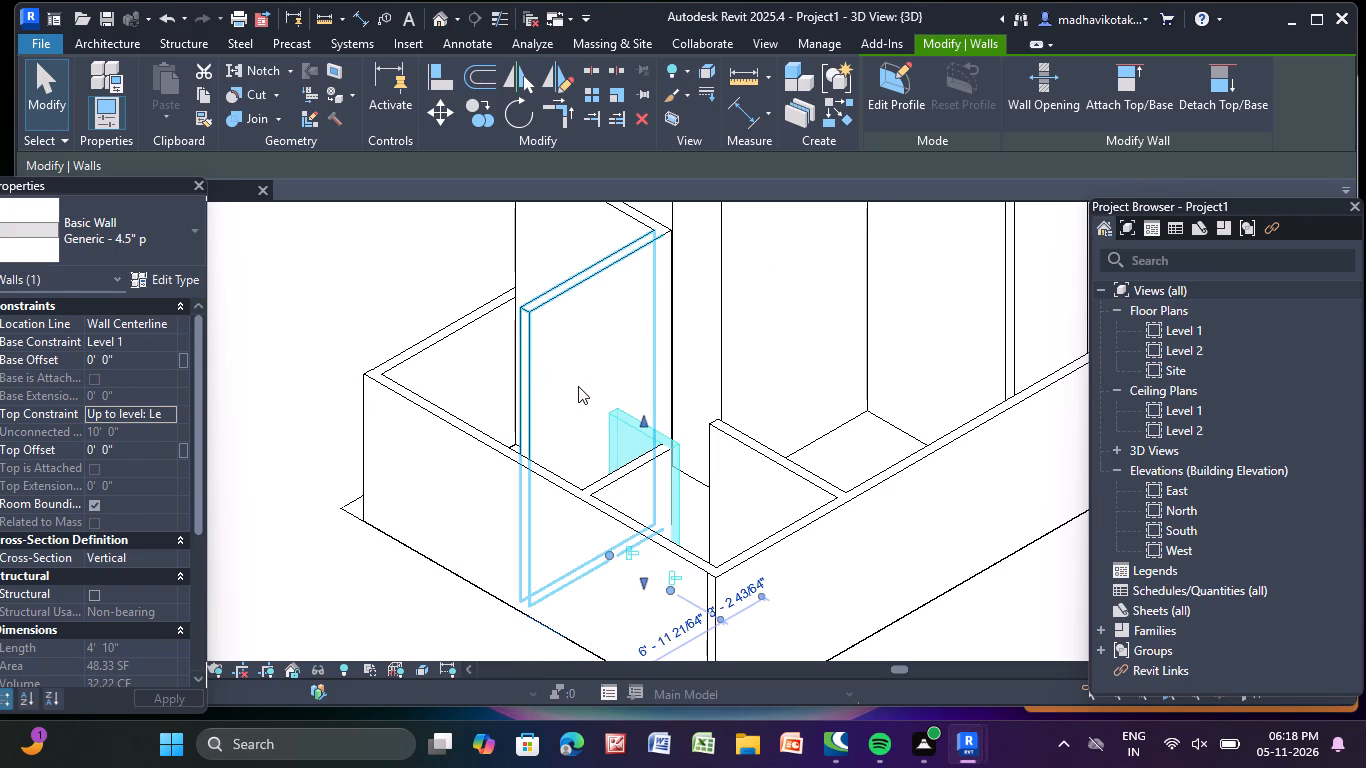
pyautogui.click(584, 319)
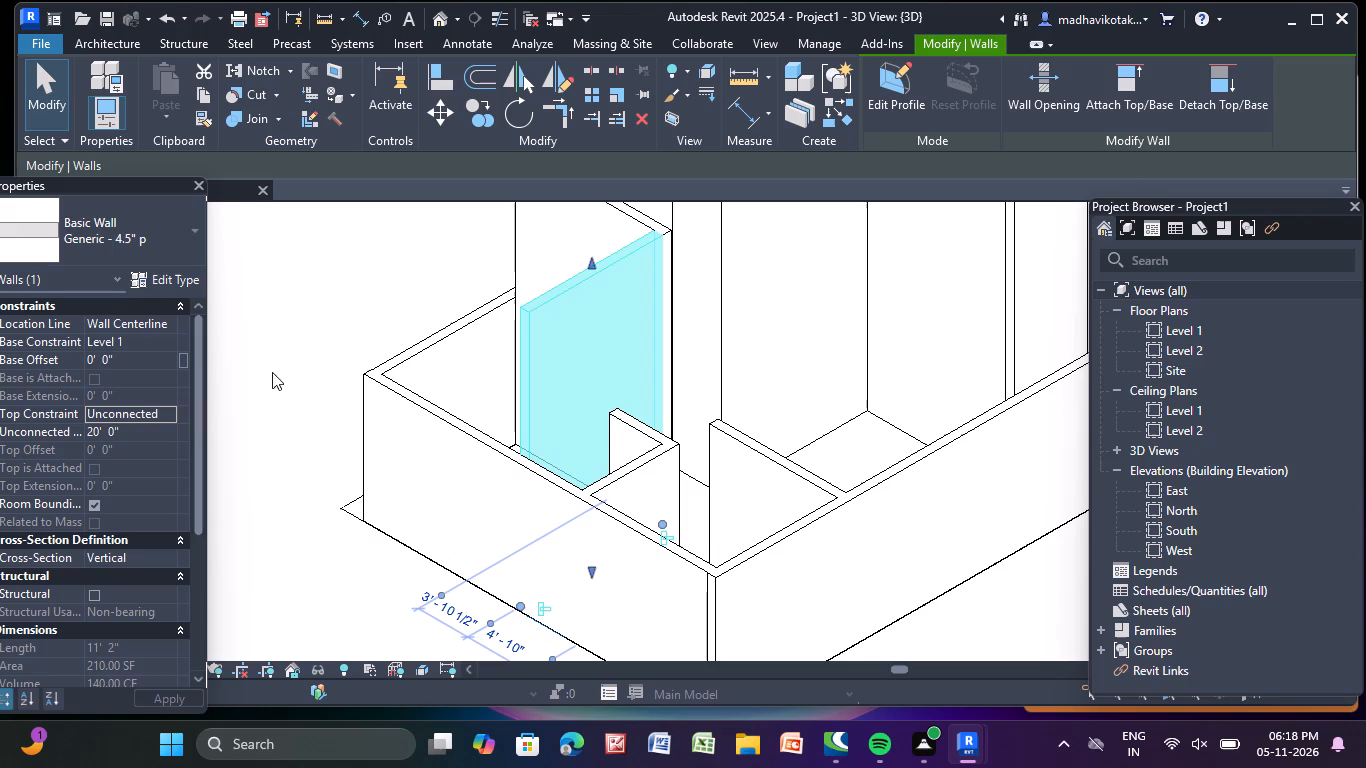
pyautogui.click(170, 414)
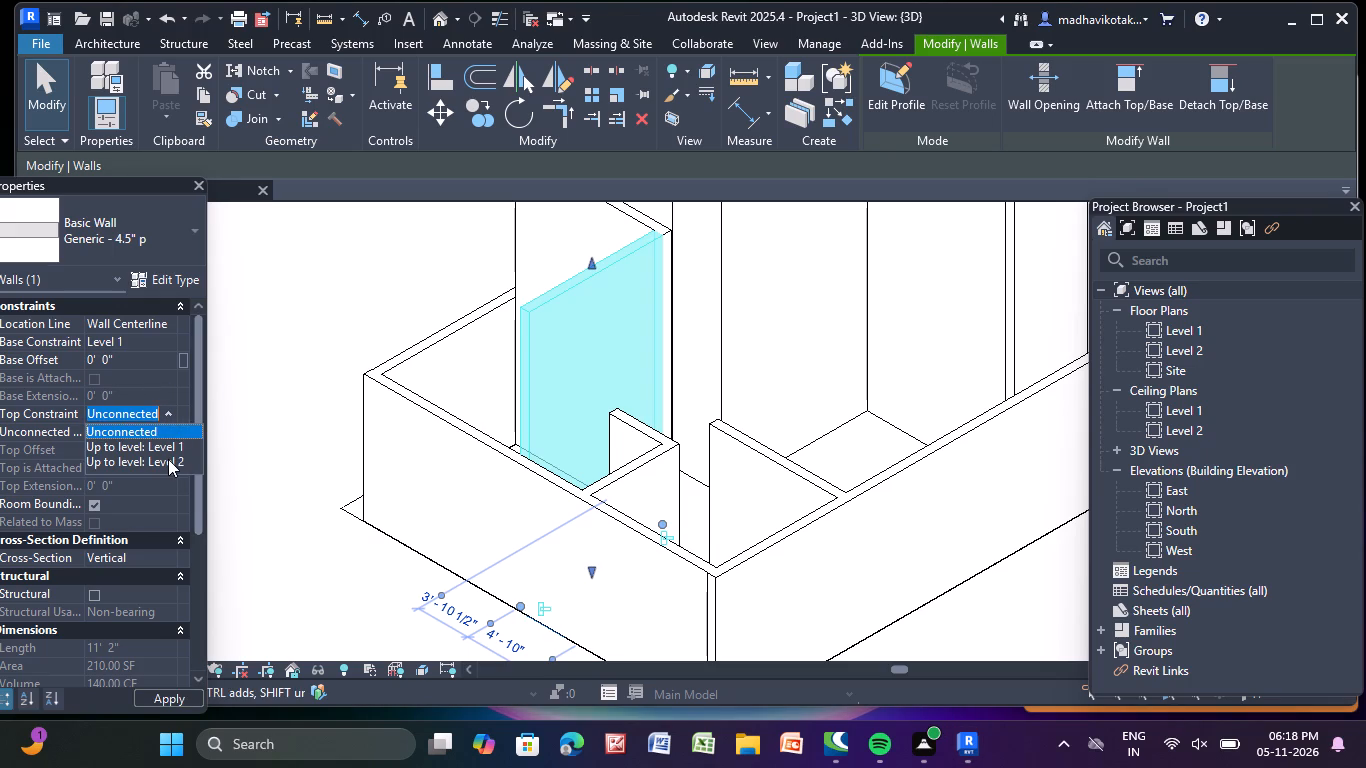
pyautogui.click(168, 459)
pyautogui.click(360, 337)
# Set the top constraint of the 11' 7" partition behind the small rooms, off the long rear wall, to Level 2.
pyautogui.moveTo(360, 337); pyautogui.dragTo(353, 348, button='middle')
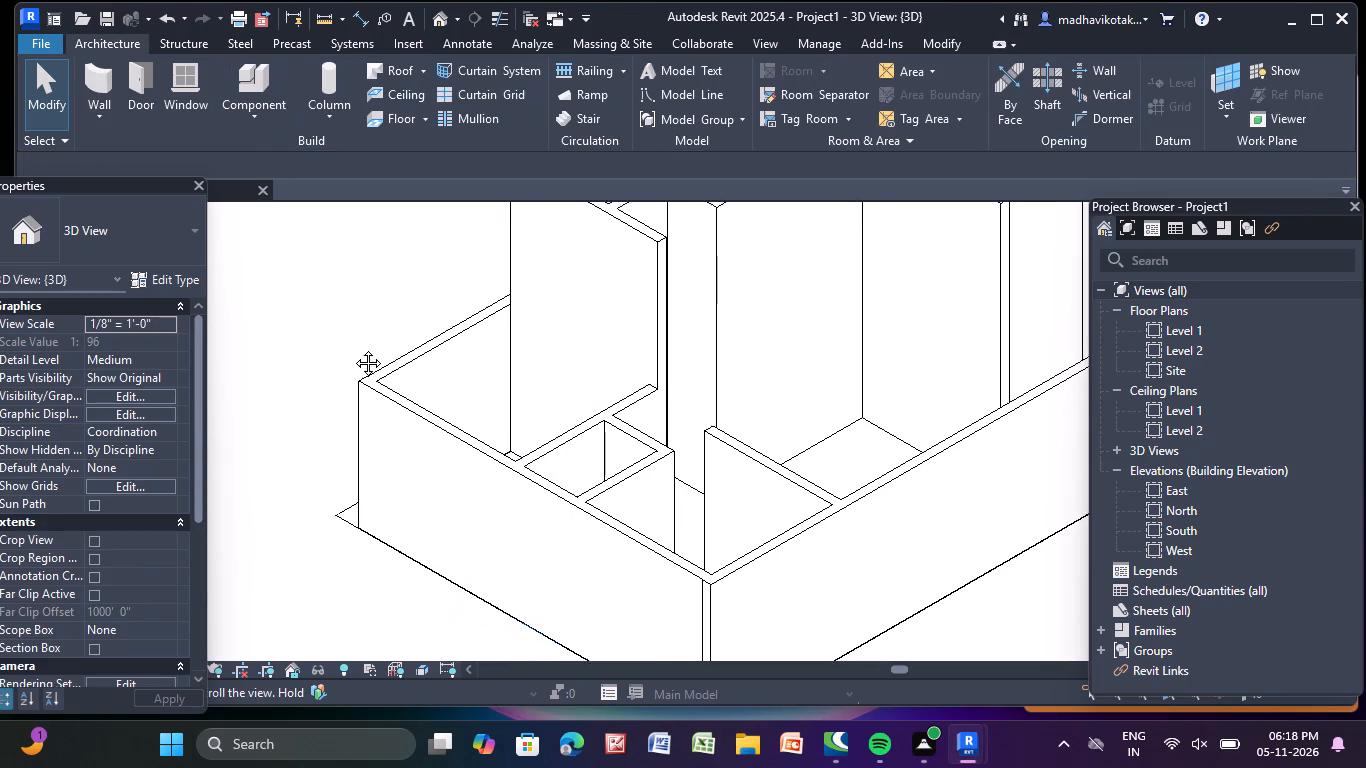
pyautogui.moveTo(353, 348); pyautogui.dragTo(241, 458, button='middle')
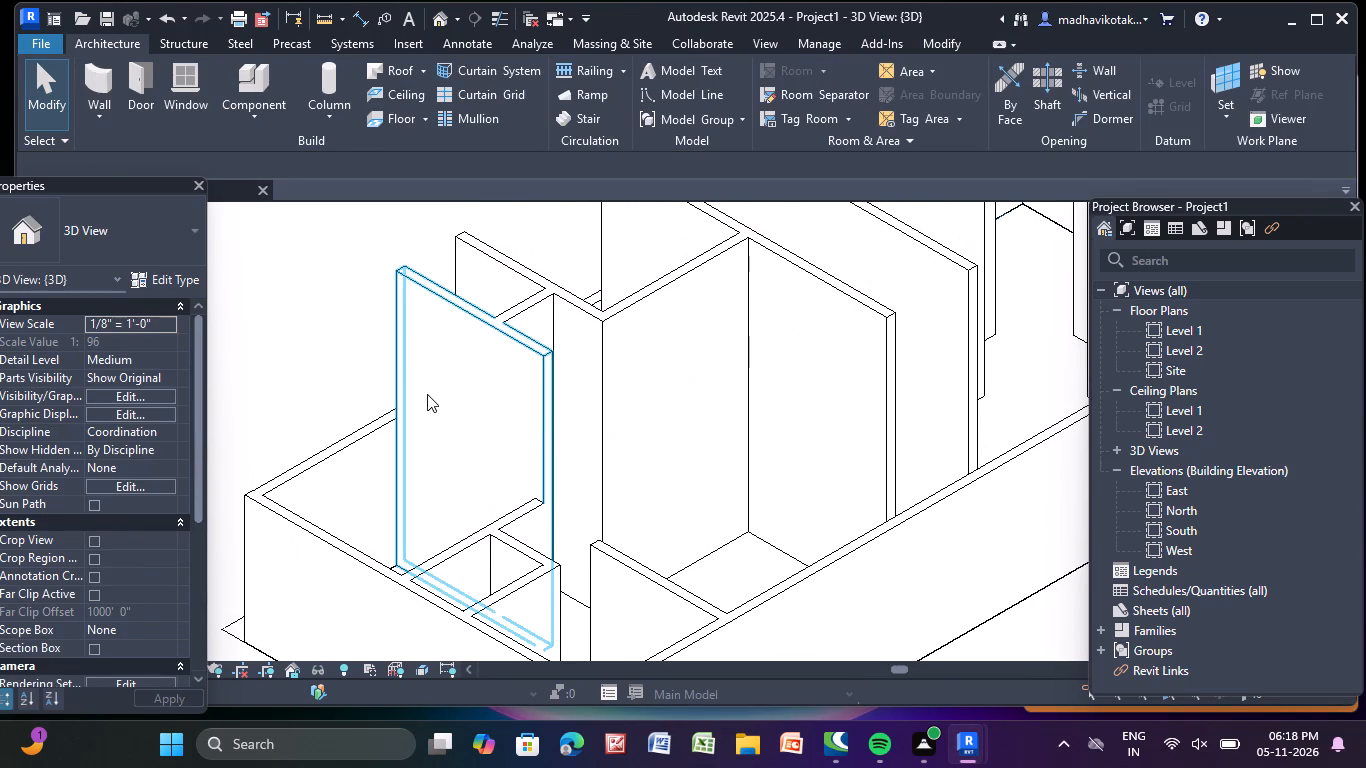
pyautogui.click(427, 394)
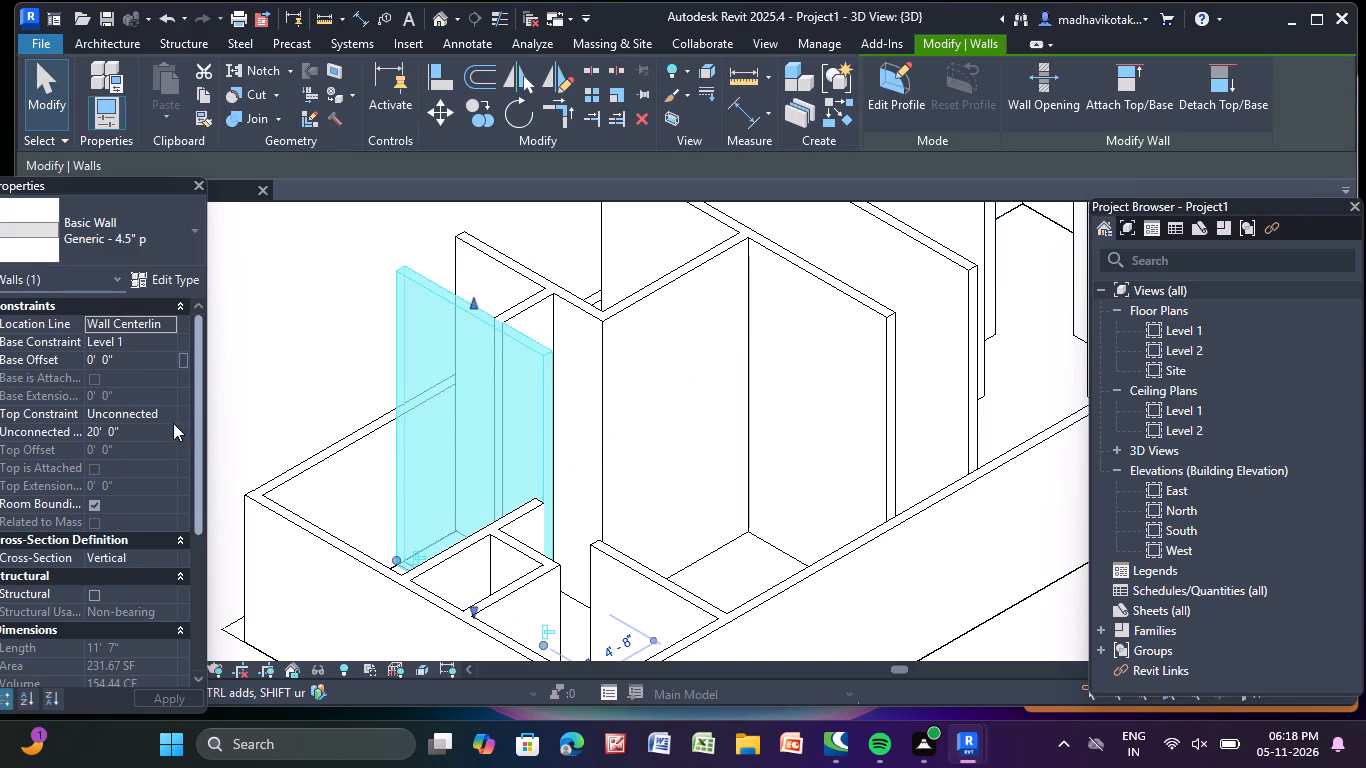
pyautogui.click(166, 411)
pyautogui.click(165, 462)
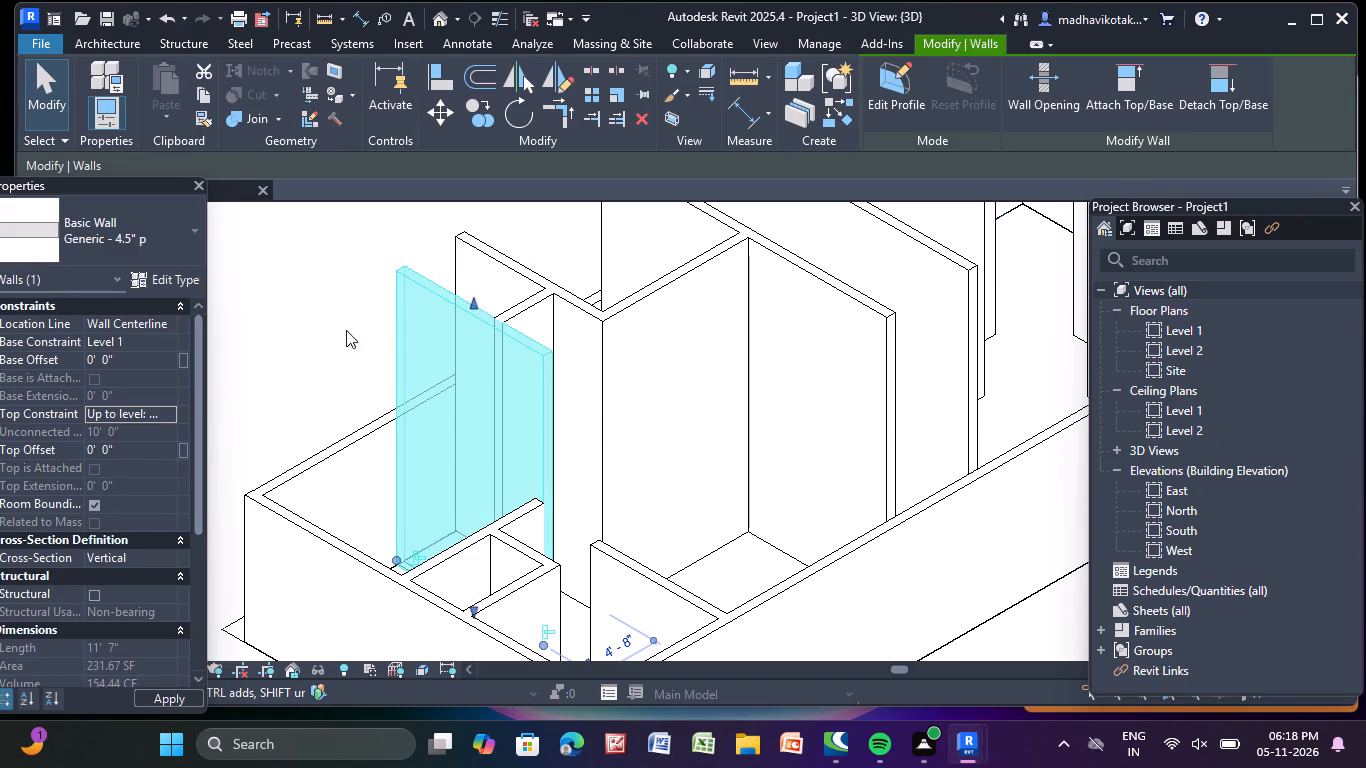
pyautogui.click(356, 322)
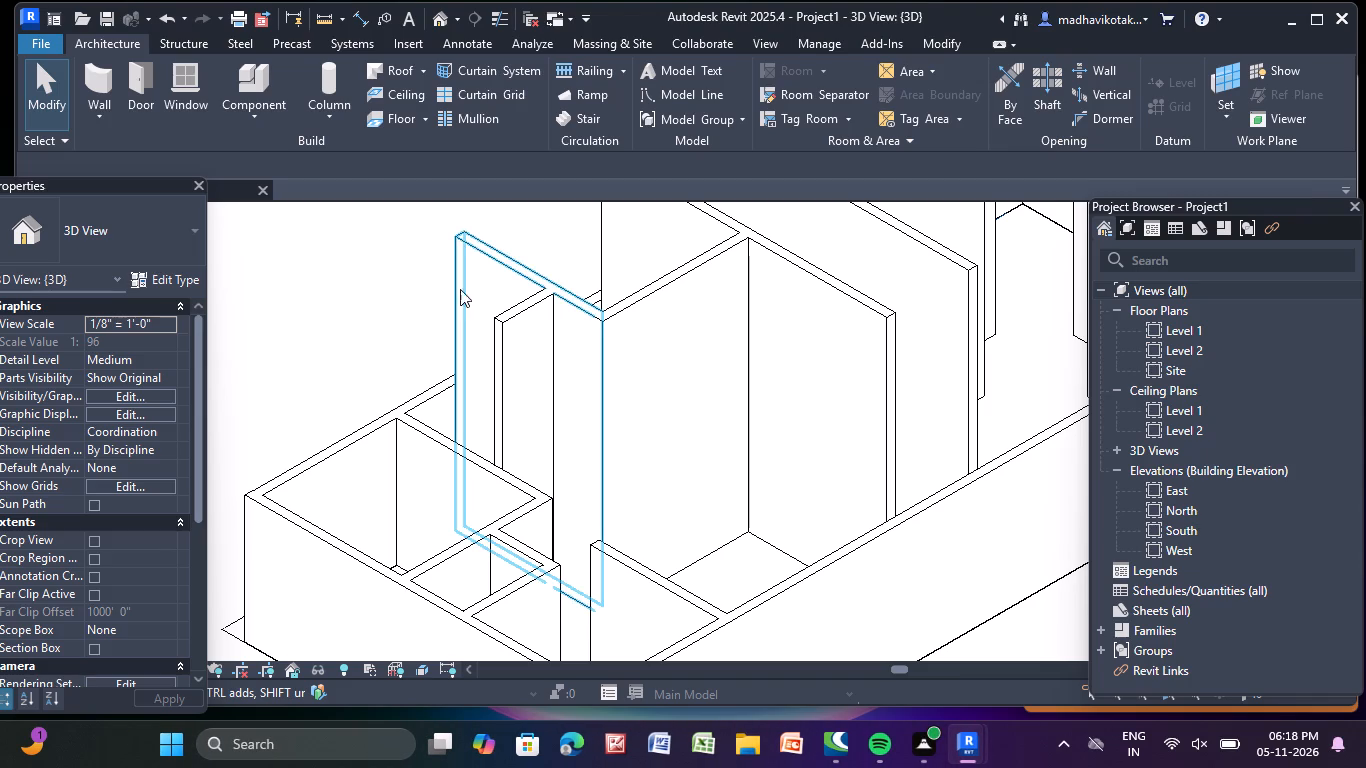
# Constrain the tops of the 11' 6 1/2" partition off the rear wall and the short 4' 8" partition beside it up to Level 2.
pyautogui.click(488, 301)
pyautogui.click(172, 410)
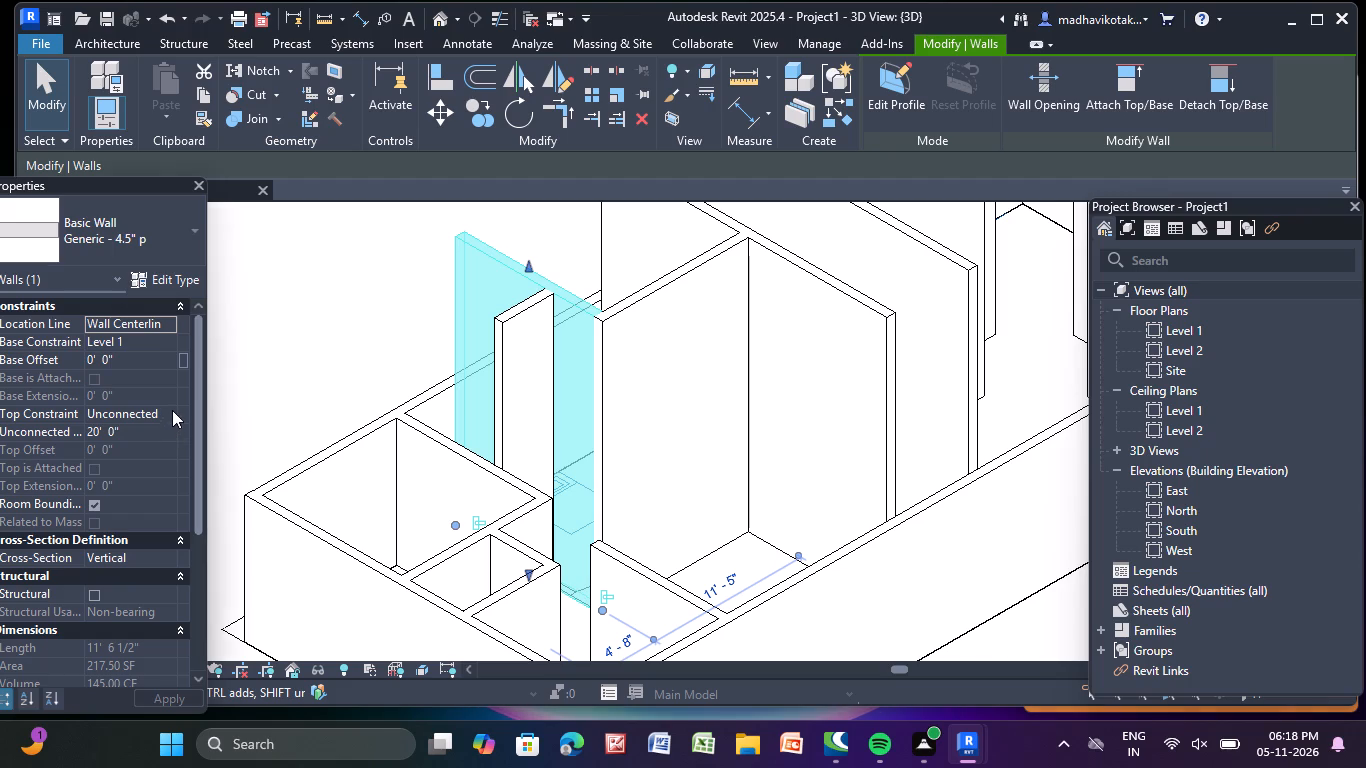
pyautogui.click(161, 463)
pyautogui.click(402, 358)
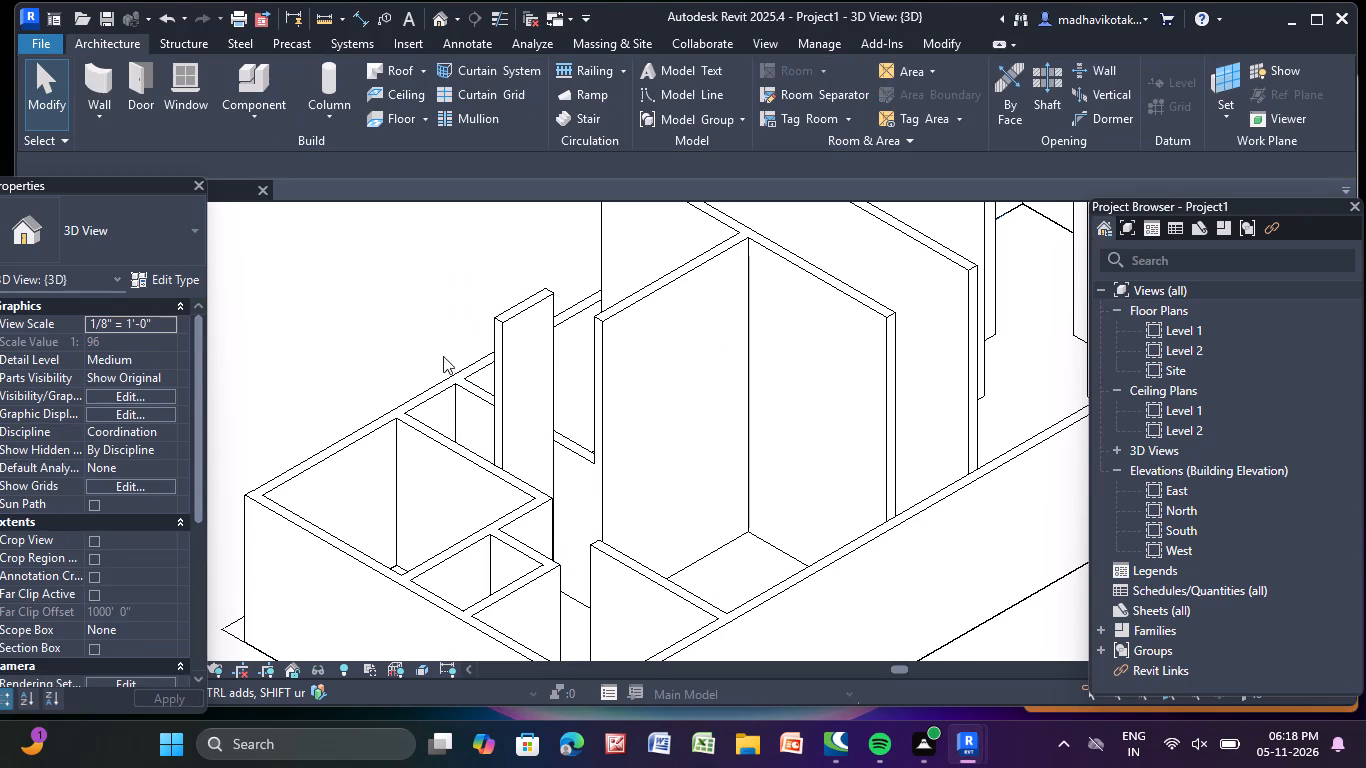
pyautogui.click(519, 367)
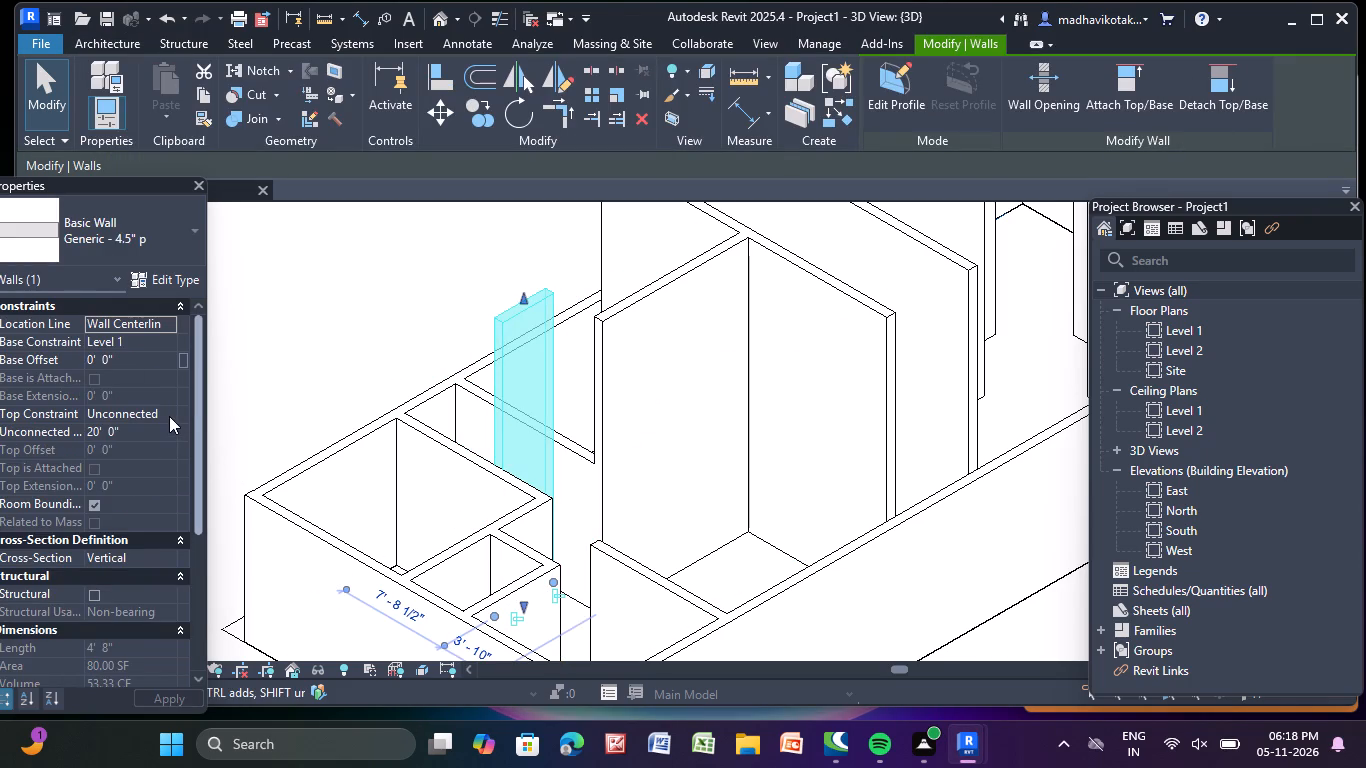
pyautogui.click(169, 416)
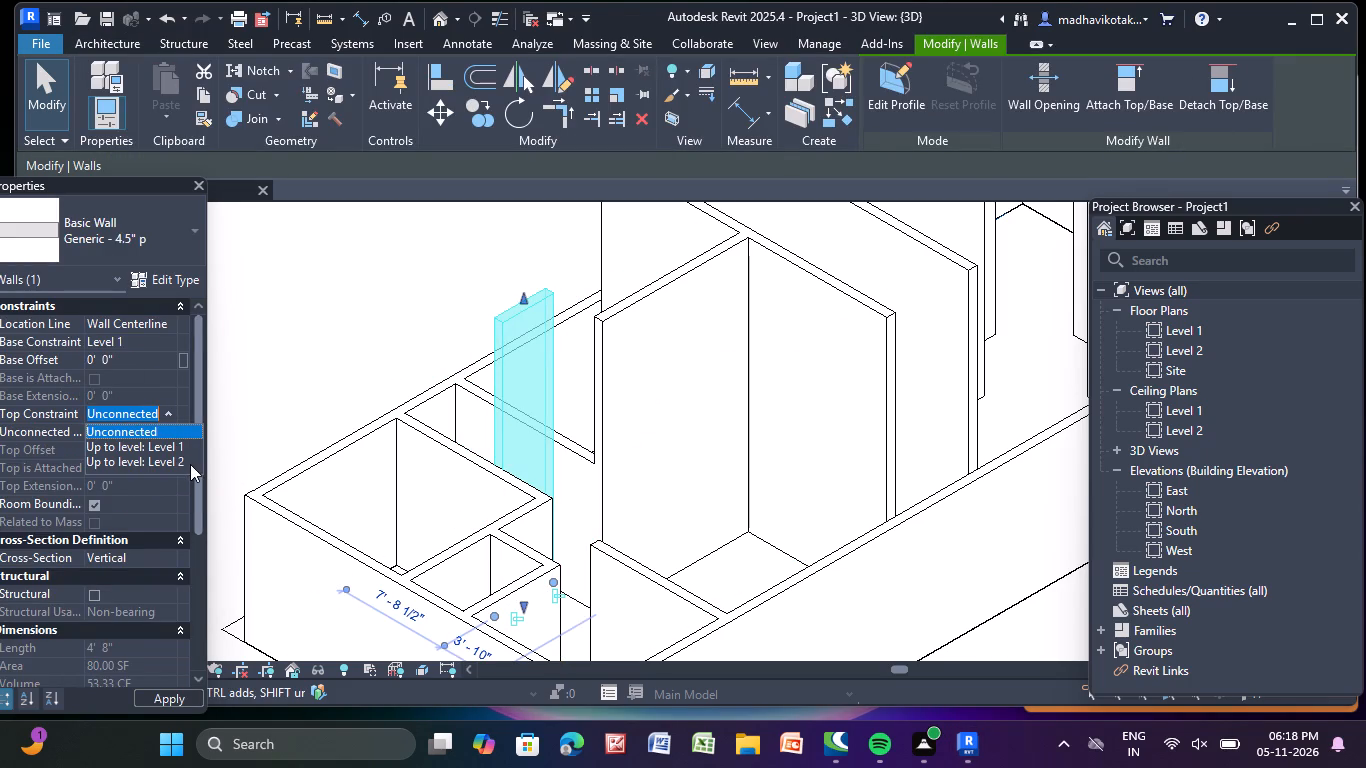
pyautogui.click(190, 463)
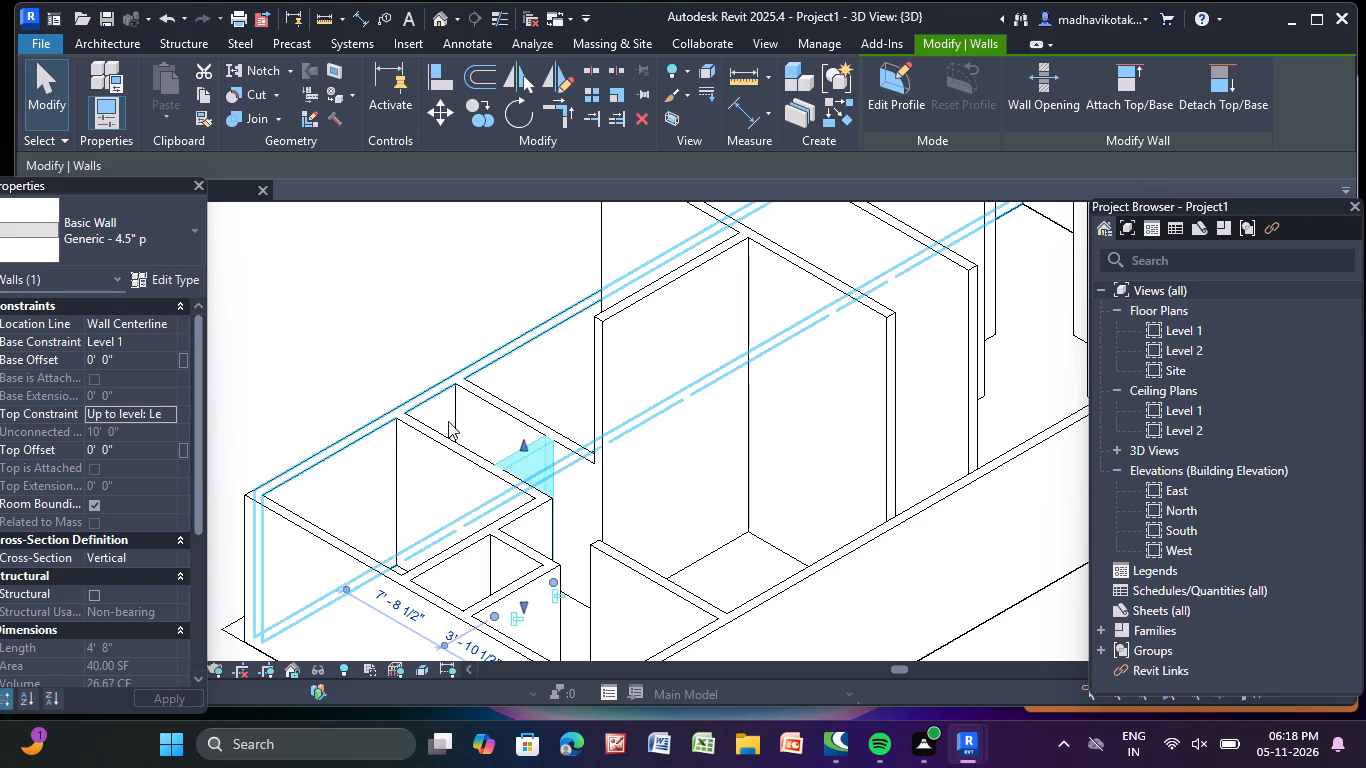
pyautogui.click(420, 328)
# Set the top constraint of the 11' 5" lengthwise partition in the middle of the plan to Up to level: Level 2.
pyautogui.scroll(-3, 421, 329)
pyautogui.moveTo(405, 350); pyautogui.dragTo(277, 444, button='middle')
pyautogui.click(441, 470)
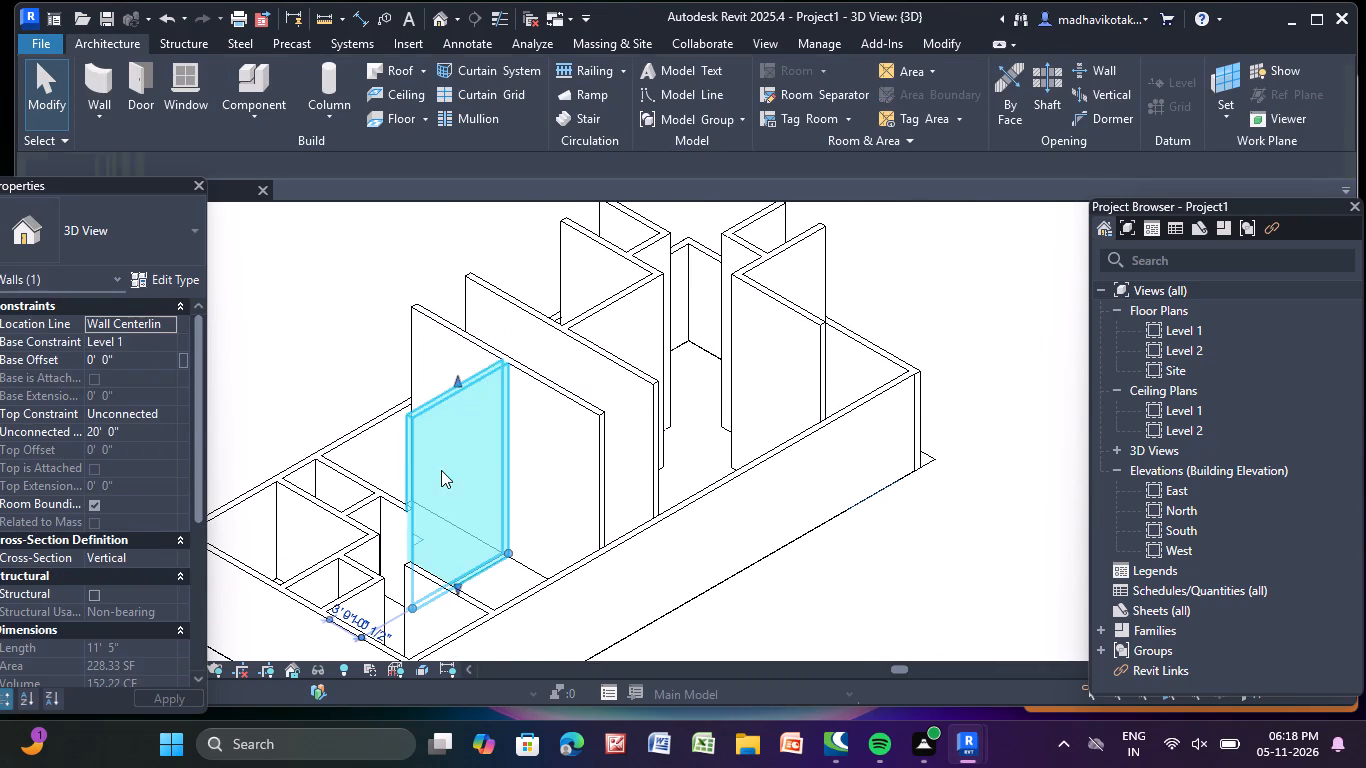
pyautogui.click(167, 410)
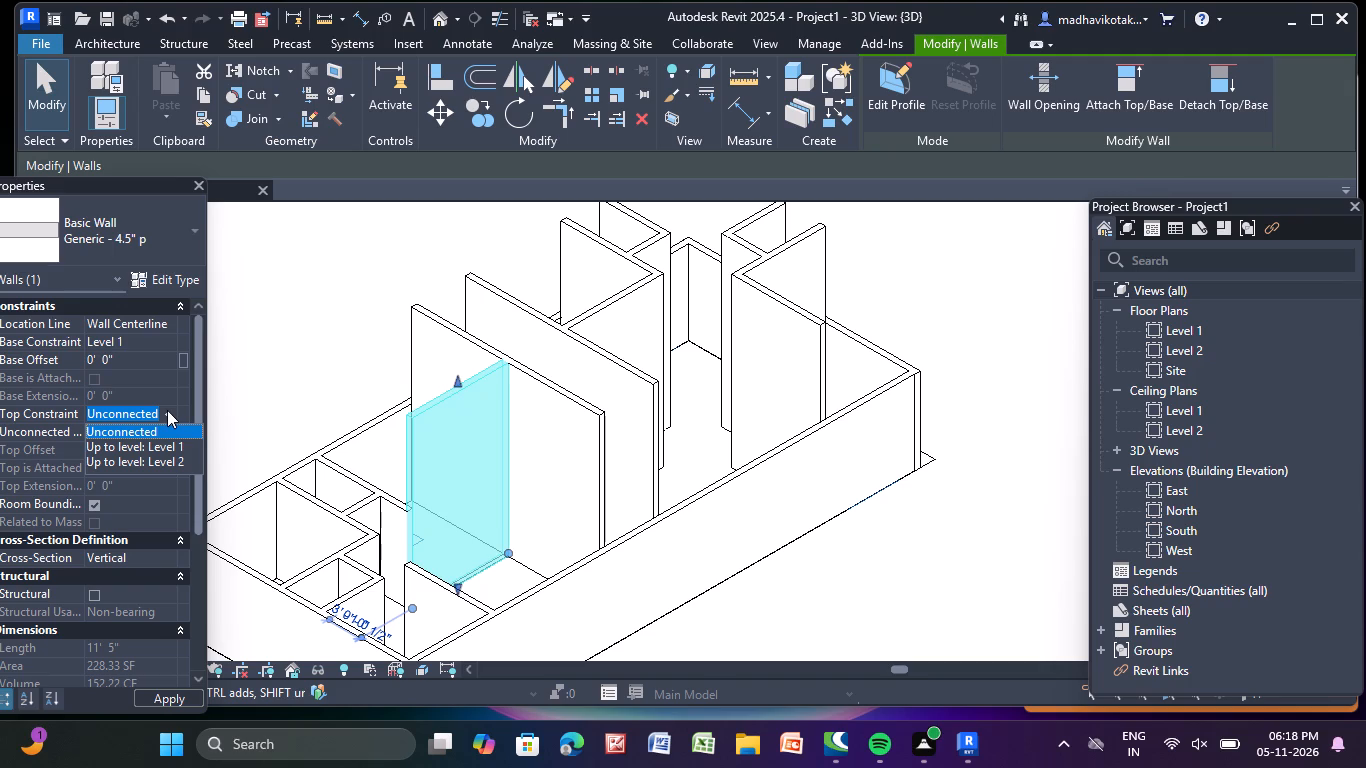
pyautogui.click(139, 465)
pyautogui.click(234, 406)
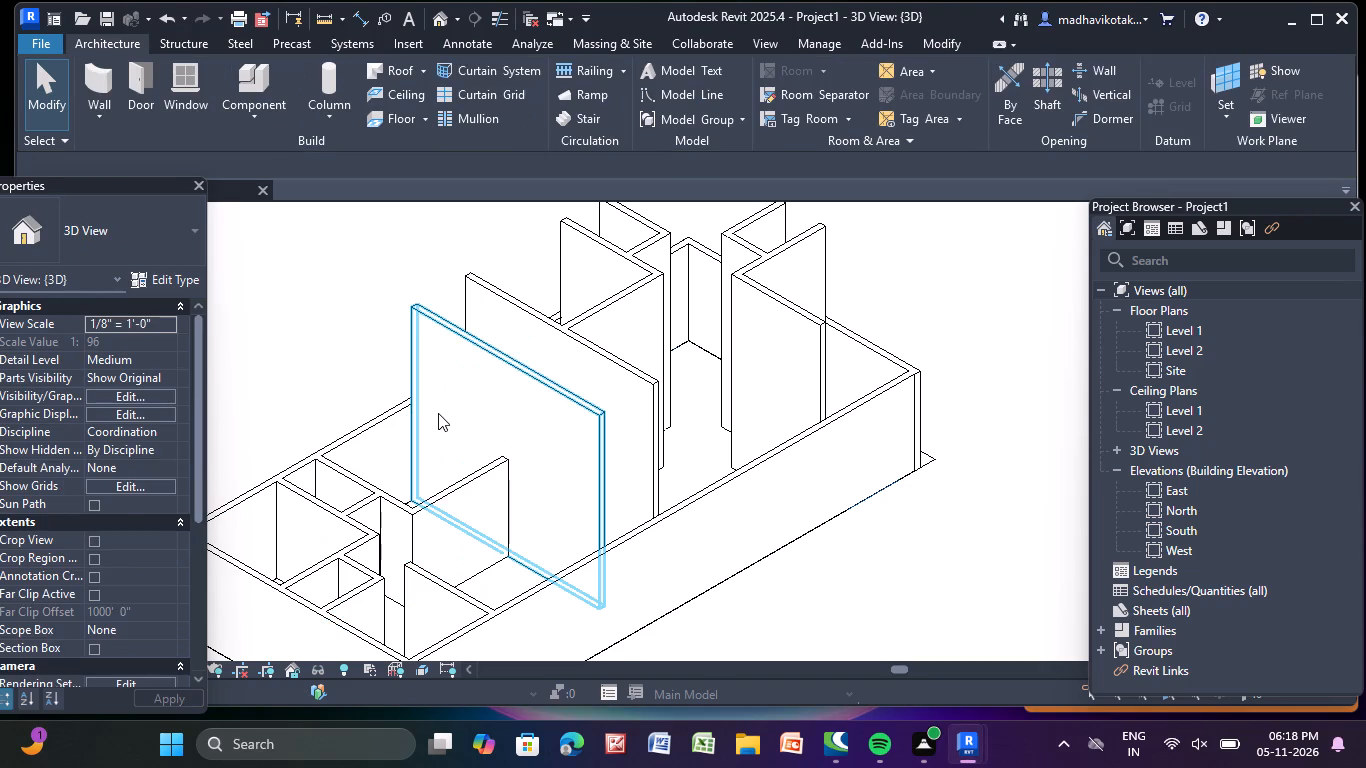
# Constrain the tops of the two parallel 22' 9" partitions crossing the middle of the plan up to Level 2.
pyautogui.click(438, 413)
pyautogui.click(169, 413)
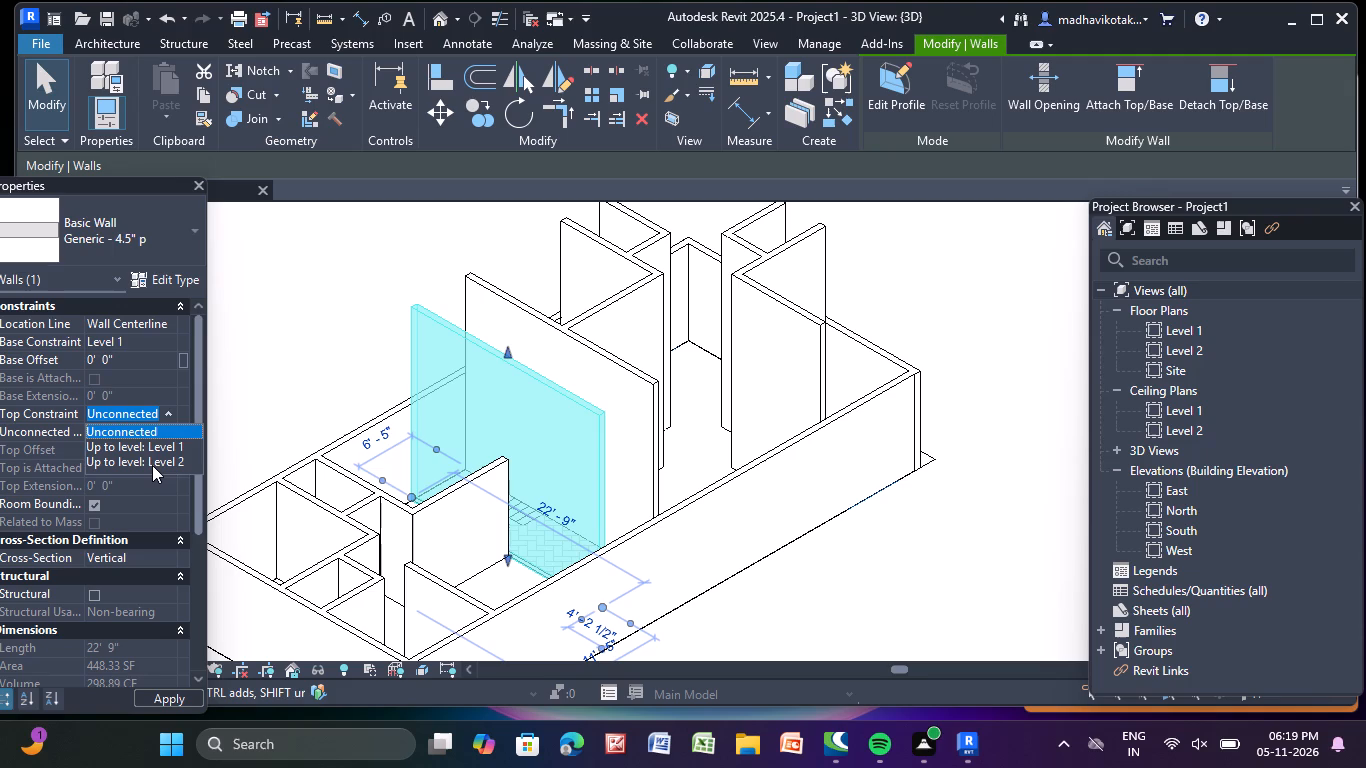
pyautogui.click(152, 465)
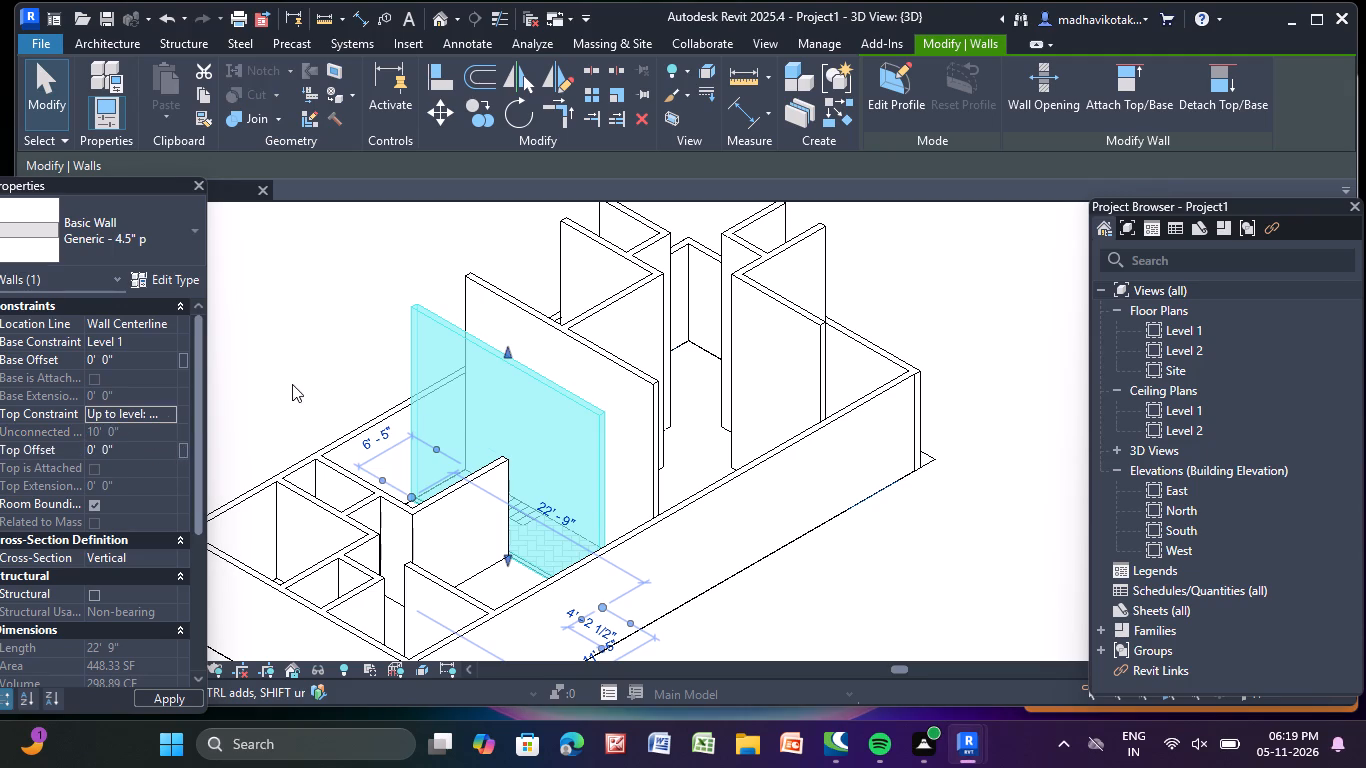
pyautogui.click(342, 342)
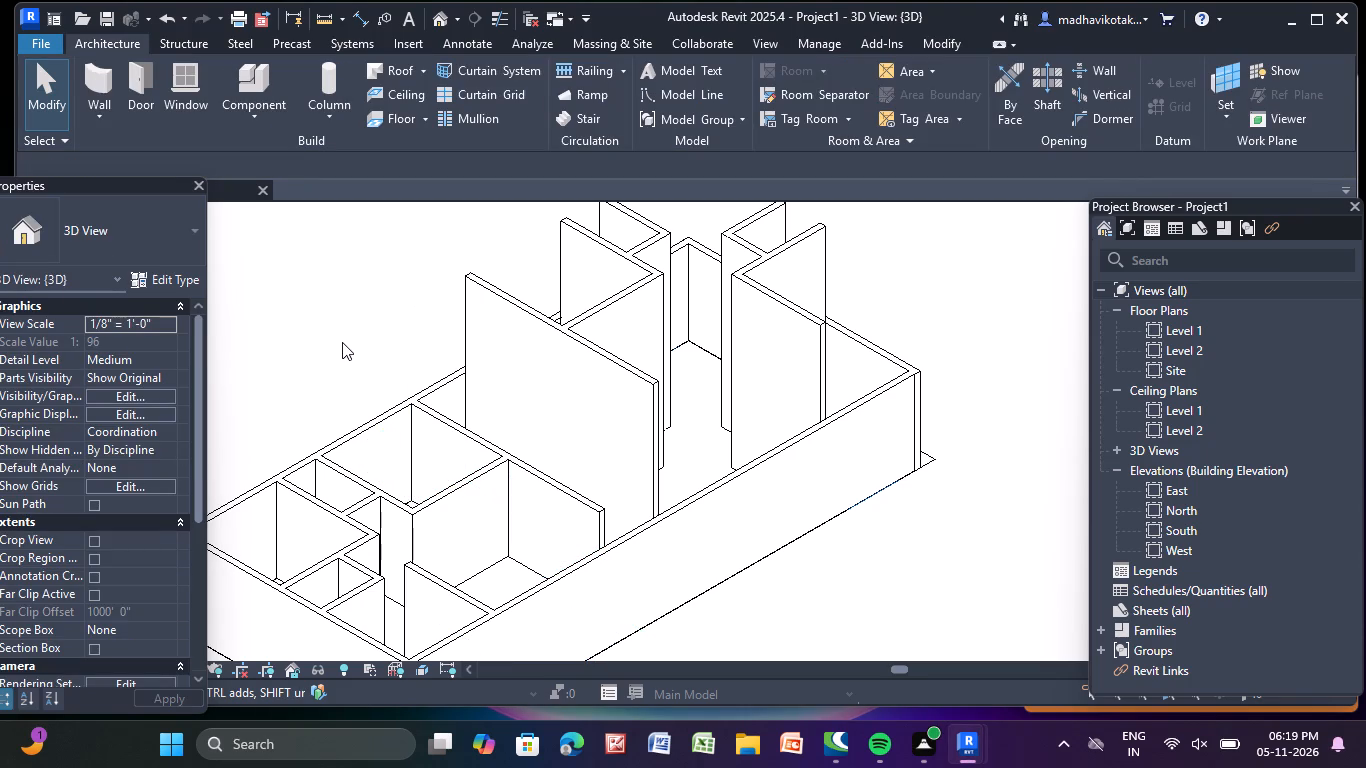
pyautogui.click(534, 391)
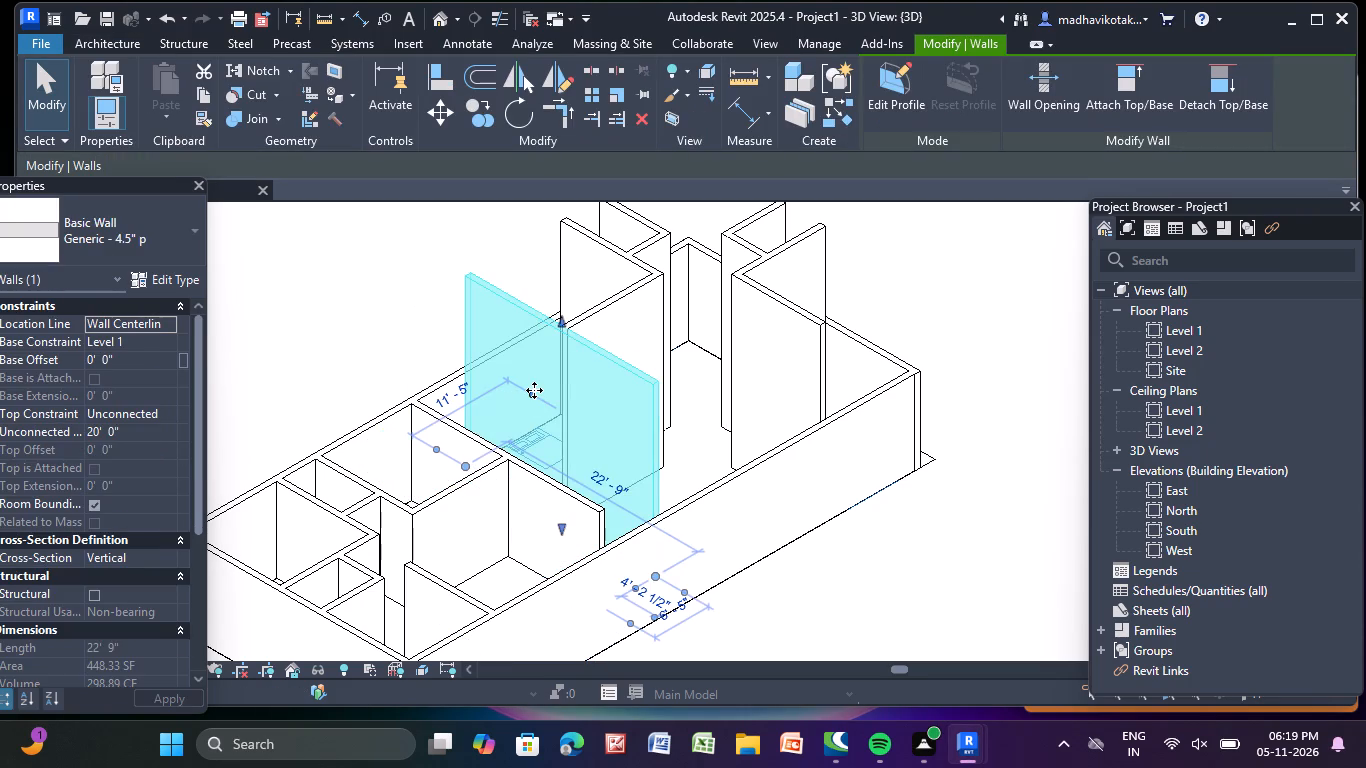
pyautogui.click(166, 416)
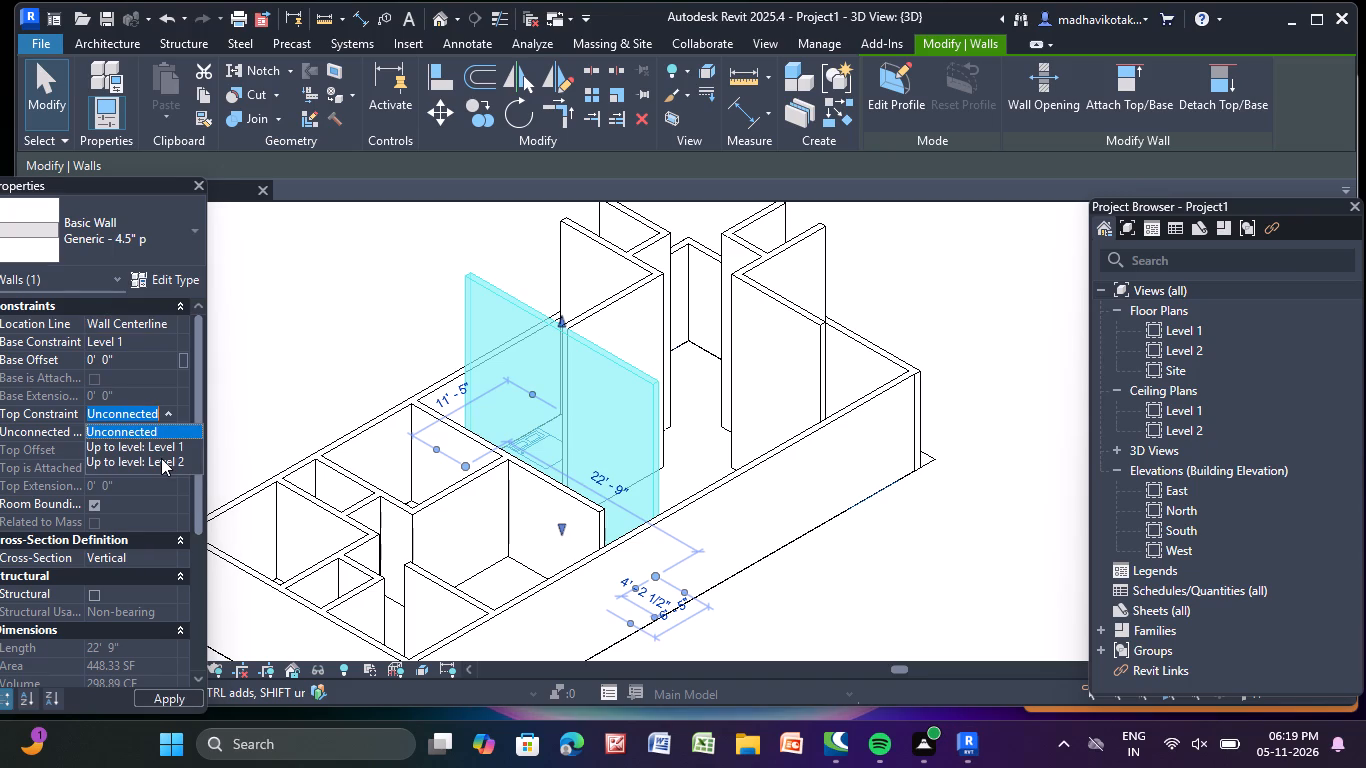
pyautogui.click(161, 458)
pyautogui.click(322, 289)
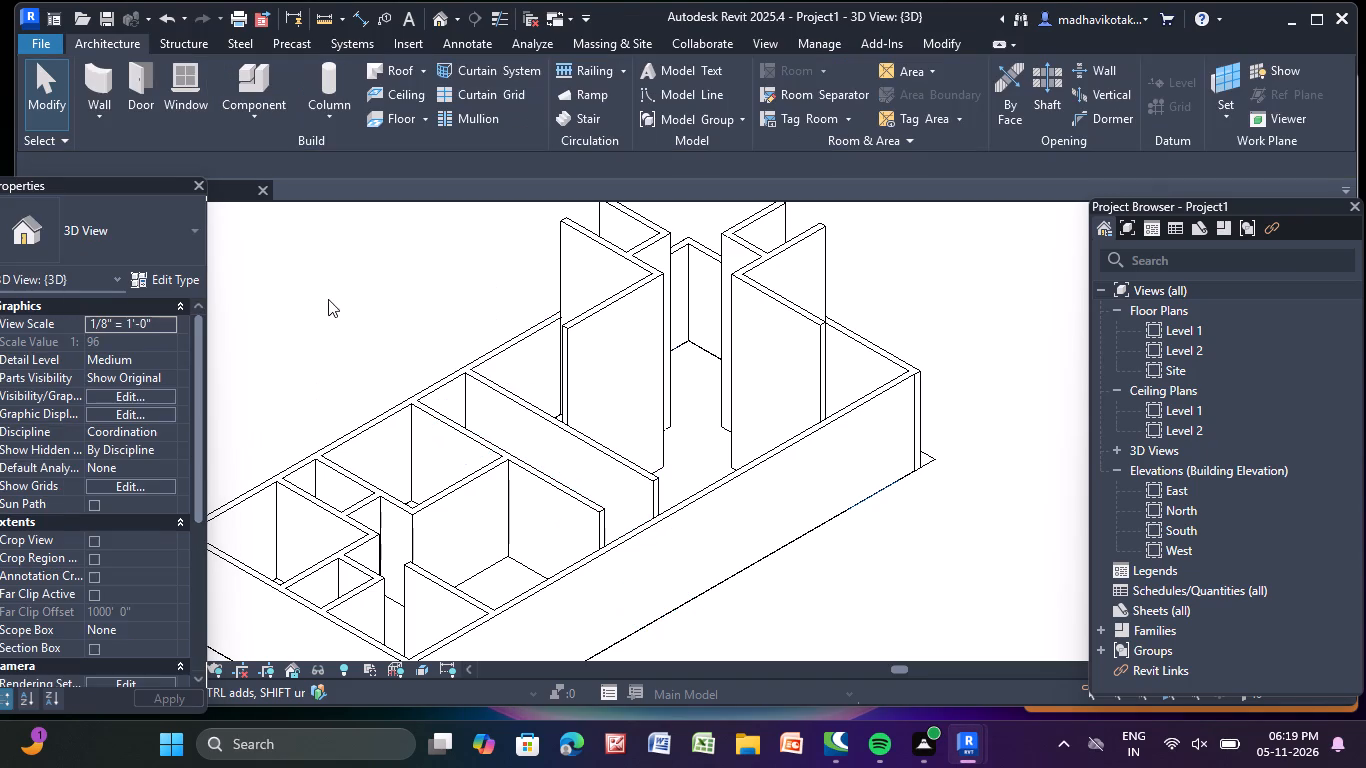
# Set the top constraint of the adjoining 11' 5" and 11' 7" partitions beyond the crosswise partitions to Up to level: Level 2.
pyautogui.moveTo(594, 407); pyautogui.dragTo(539, 497, button='middle')
pyautogui.click(543, 478)
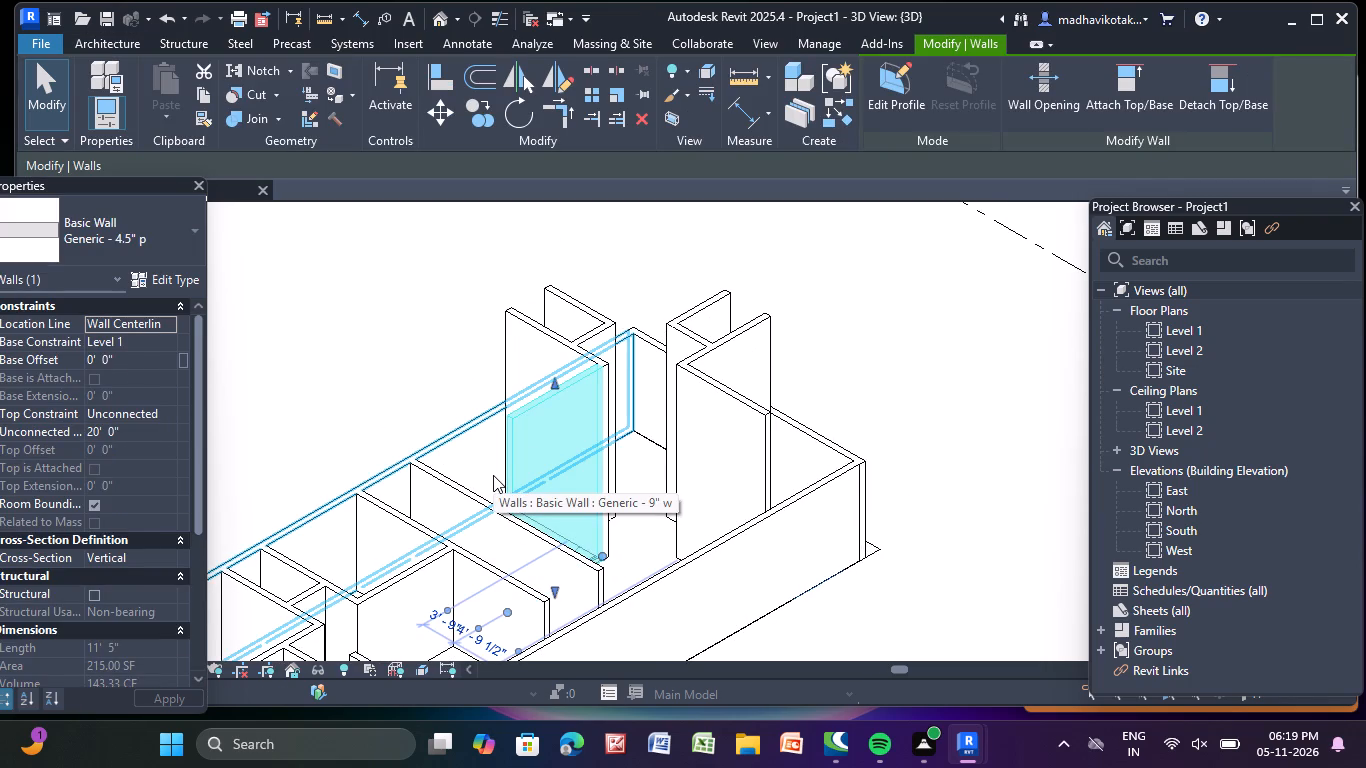
pyautogui.click(164, 411)
pyautogui.click(142, 466)
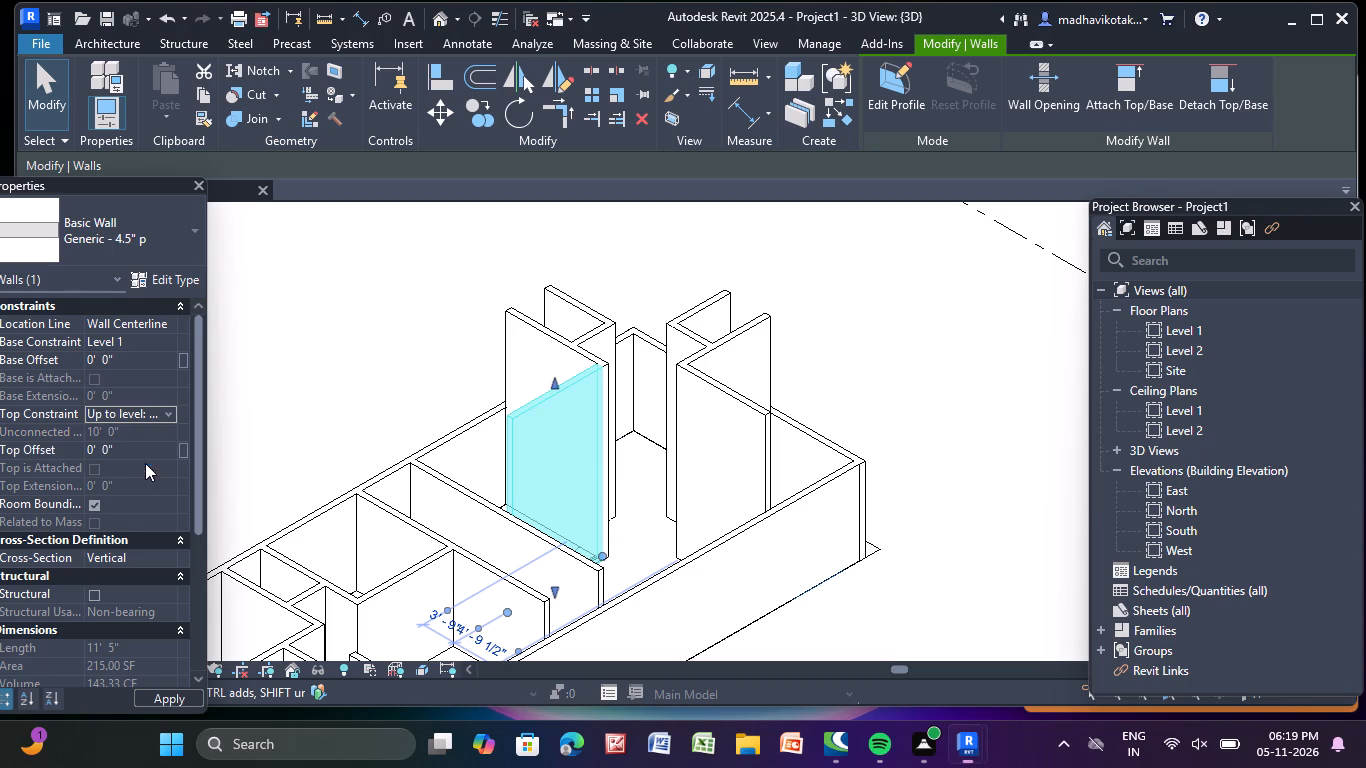
pyautogui.click(348, 382)
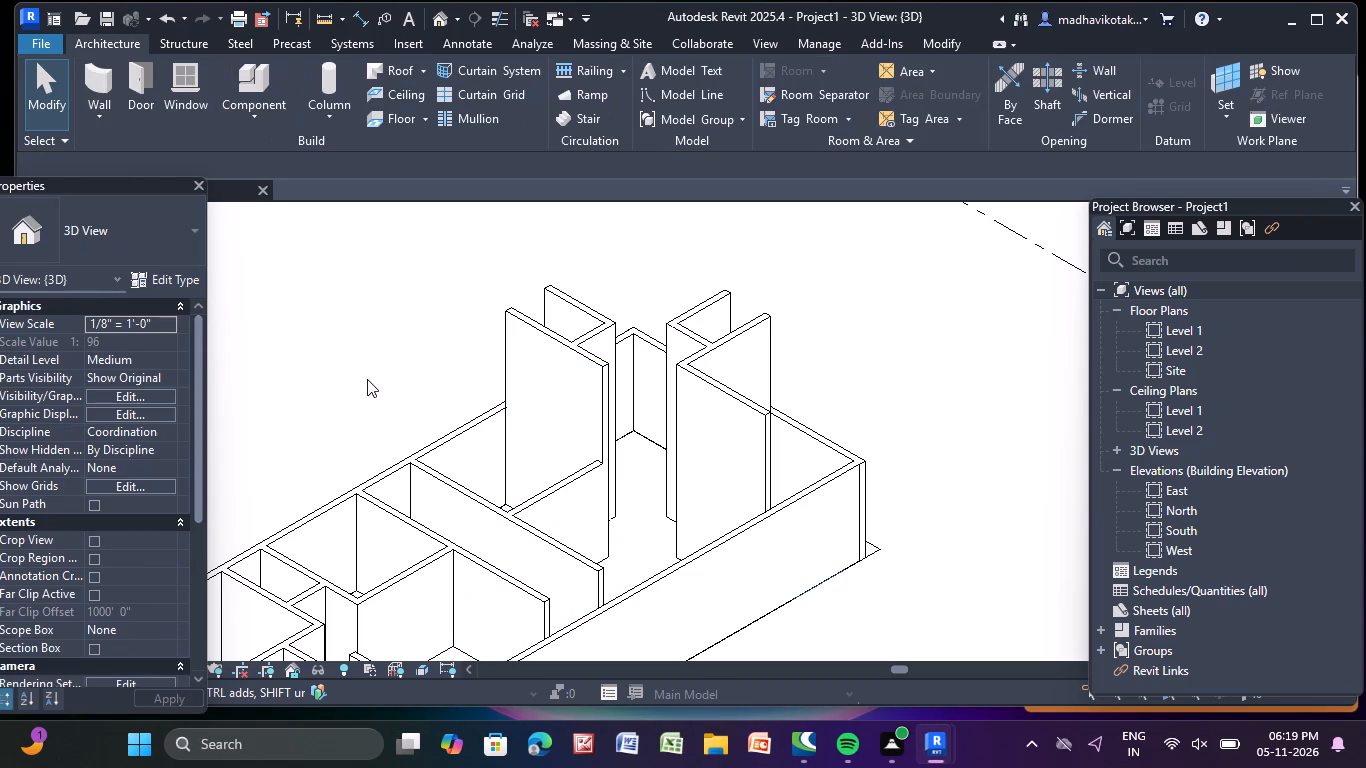
pyautogui.click(539, 405)
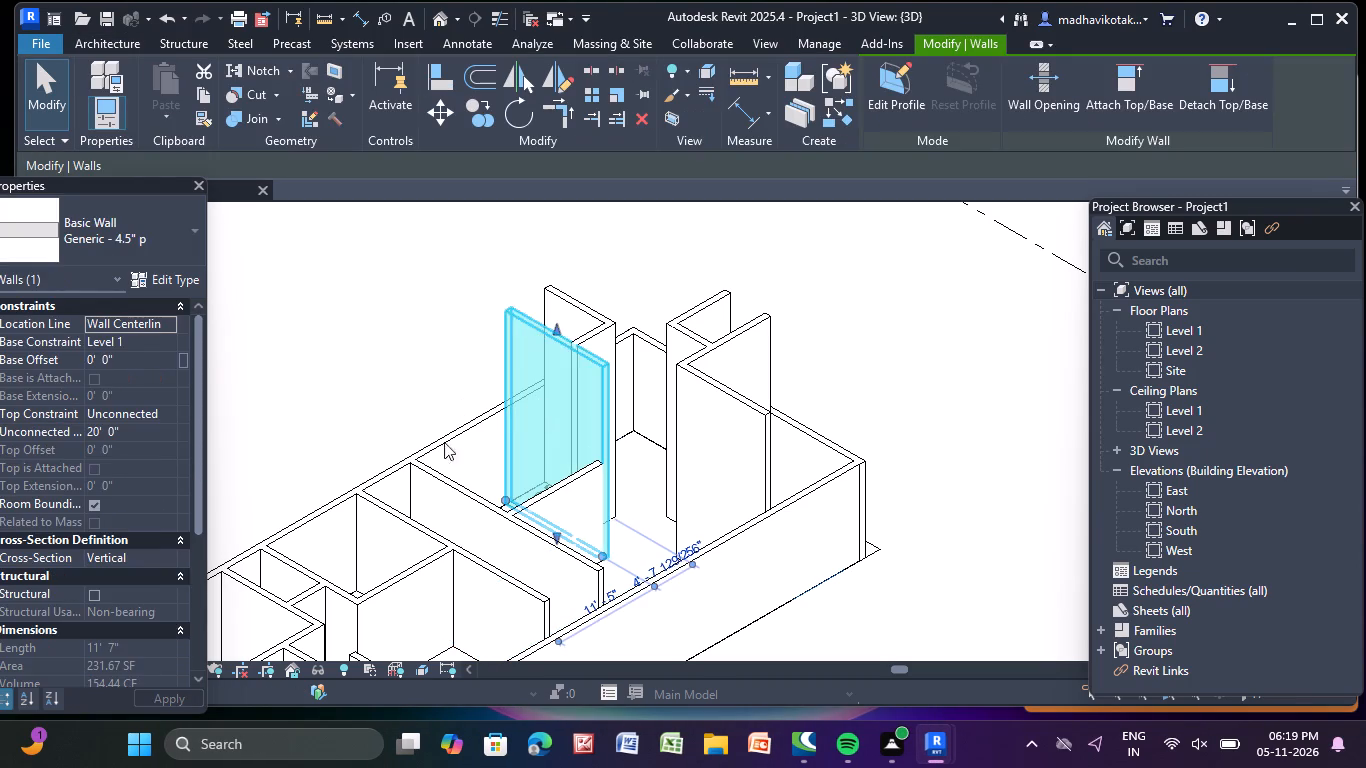
pyautogui.click(168, 415)
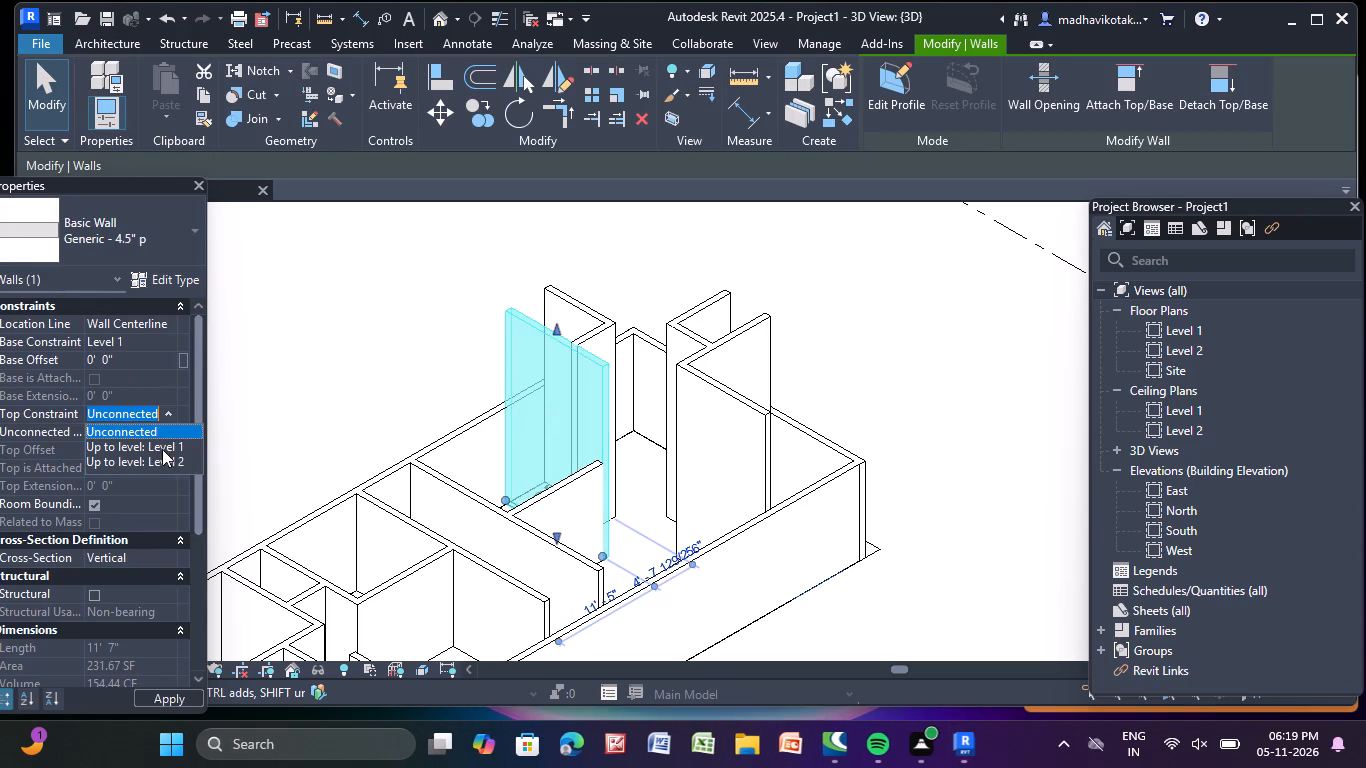
pyautogui.click(159, 460)
pyautogui.click(377, 391)
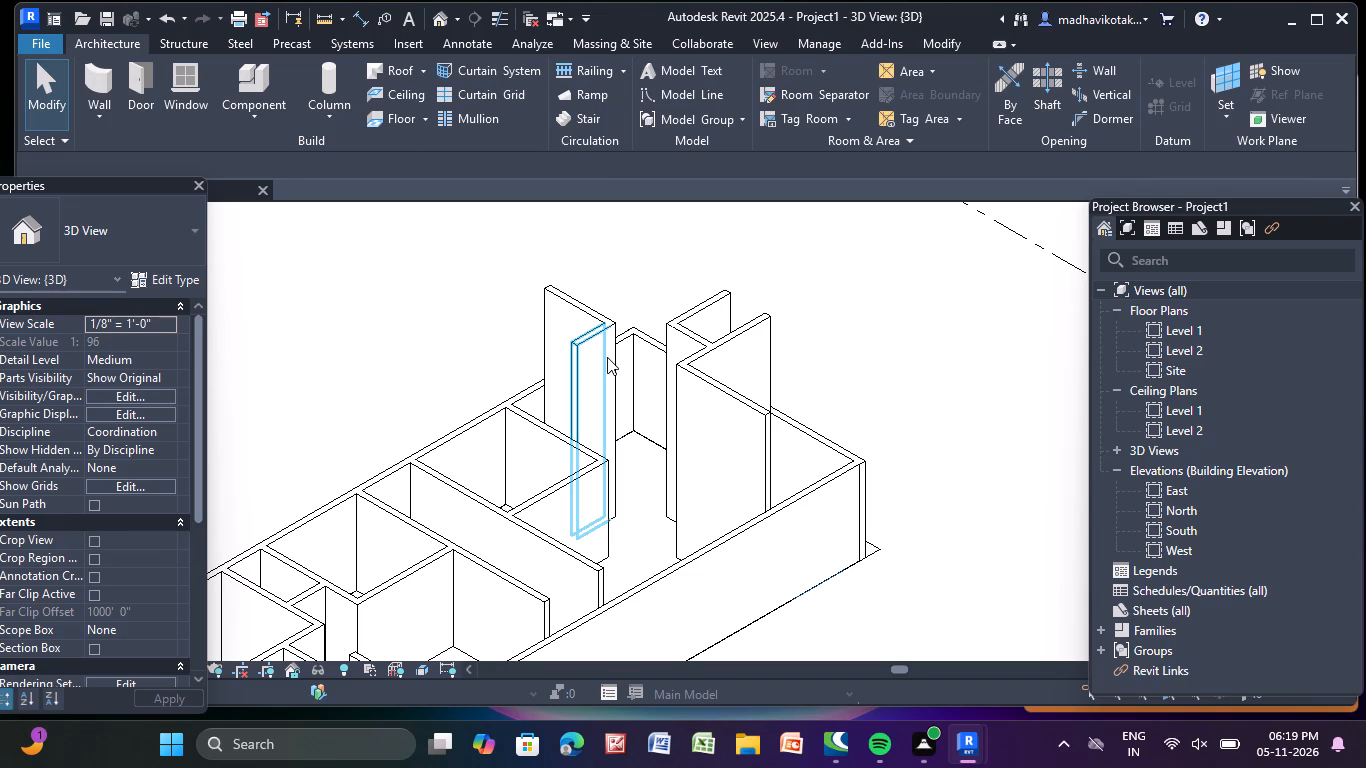
# Constrain the tops of the short partition and the adjoining 7' 10" partition enclosing the small room off the rear wall up to Level 2.
pyautogui.click(607, 357)
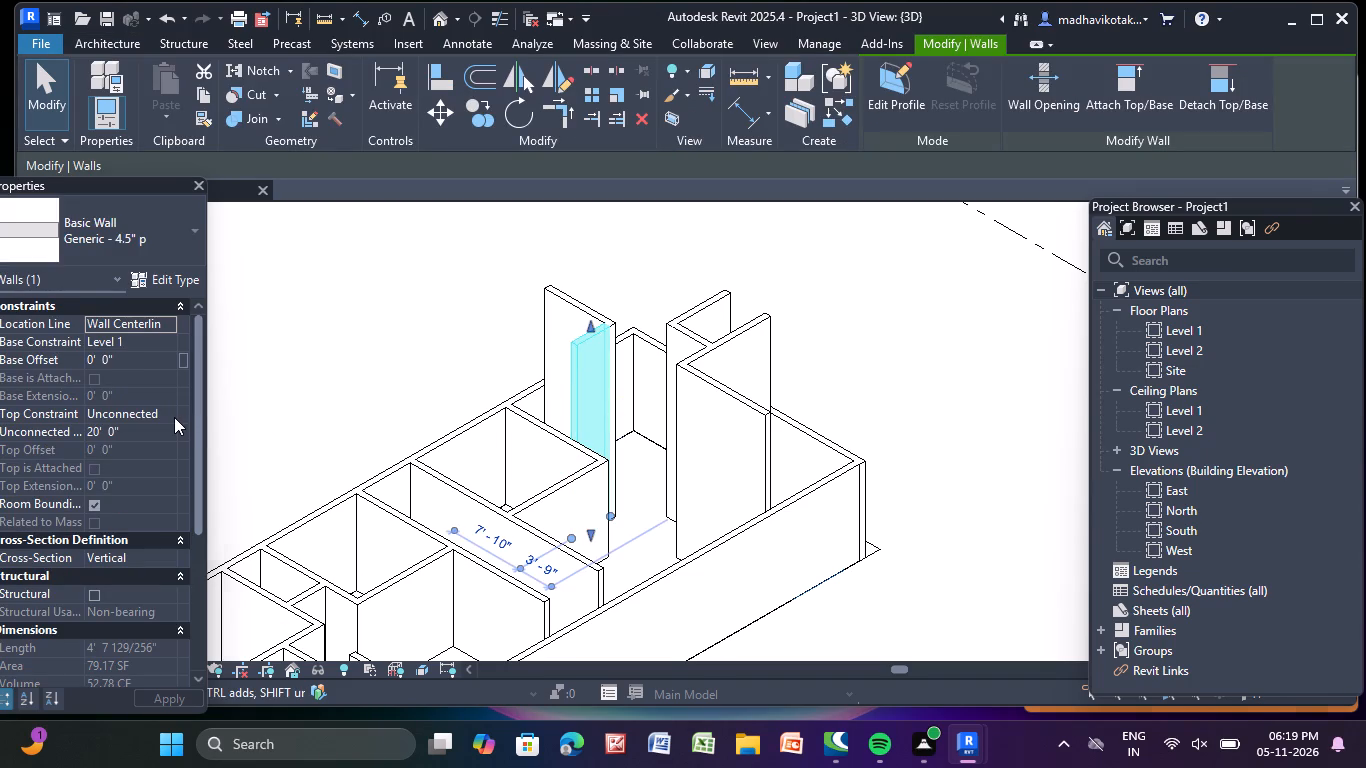
pyautogui.click(174, 416)
pyautogui.click(179, 465)
pyautogui.click(405, 382)
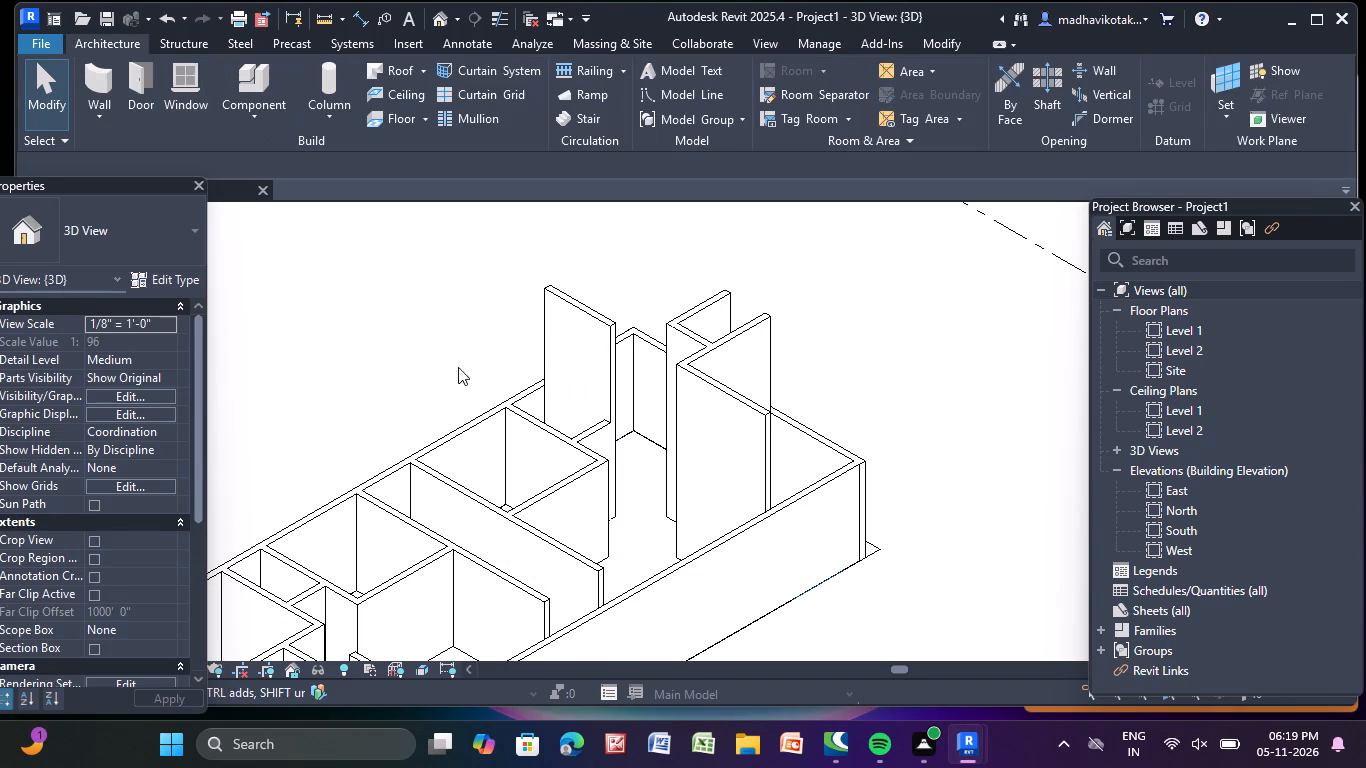
pyautogui.click(581, 338)
pyautogui.click(173, 413)
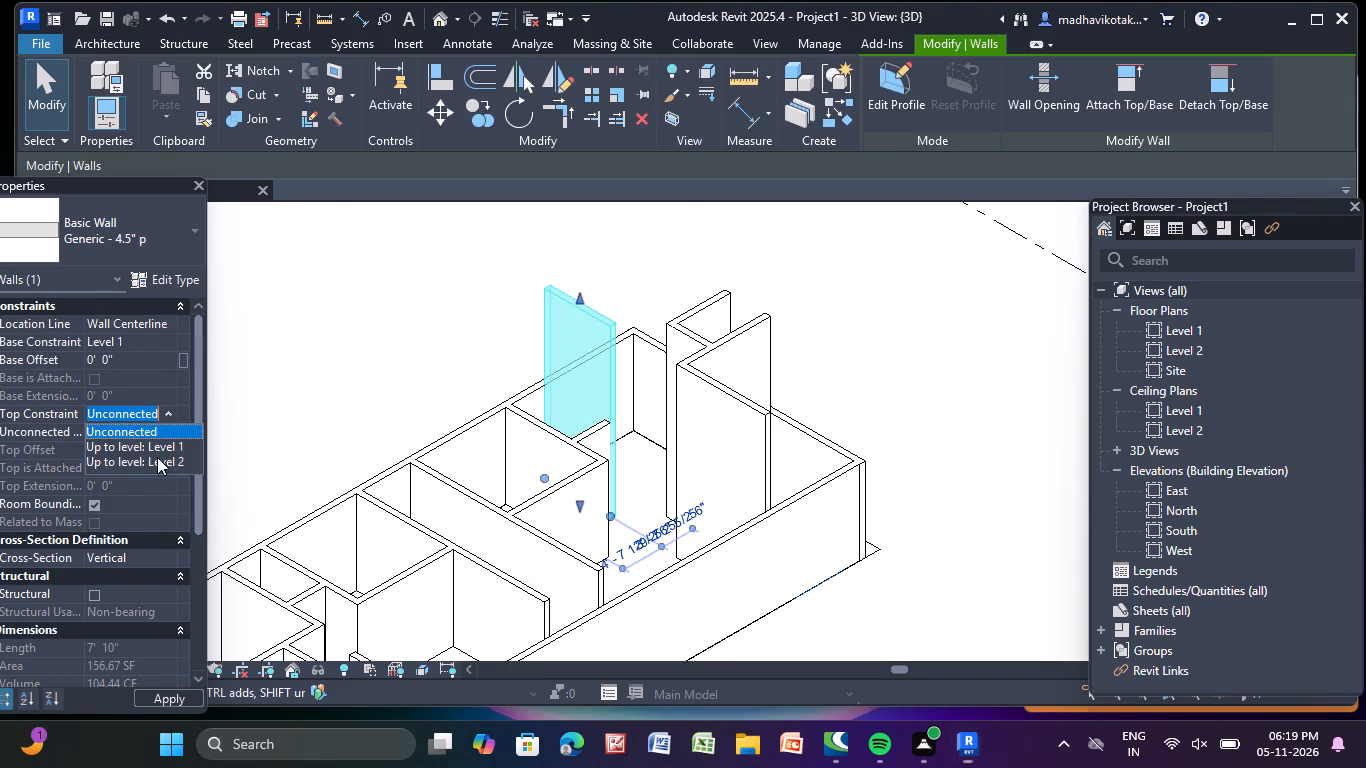
pyautogui.click(159, 466)
pyautogui.click(446, 301)
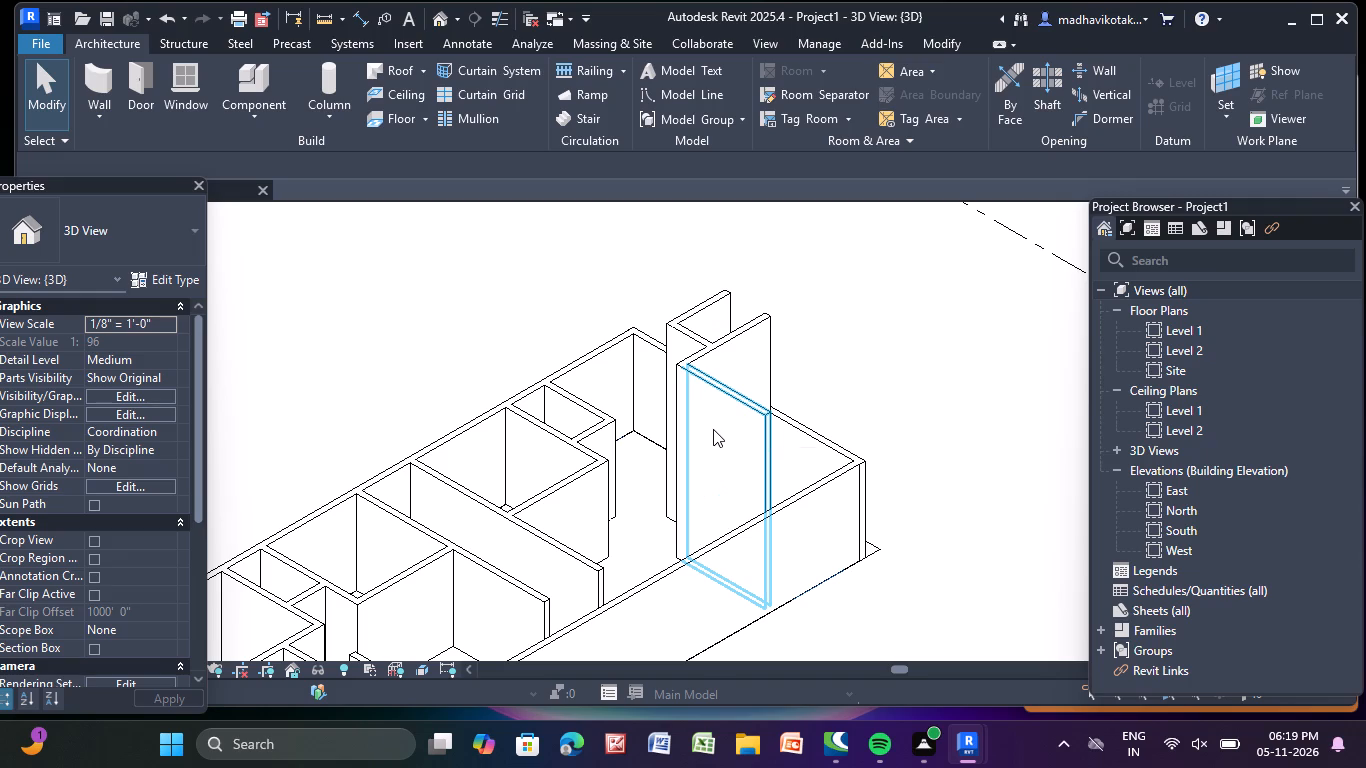
# Set the top constraint of the two partitions enclosing the far corner room against the long front wall to Up to level: Level 2.
pyautogui.click(710, 426)
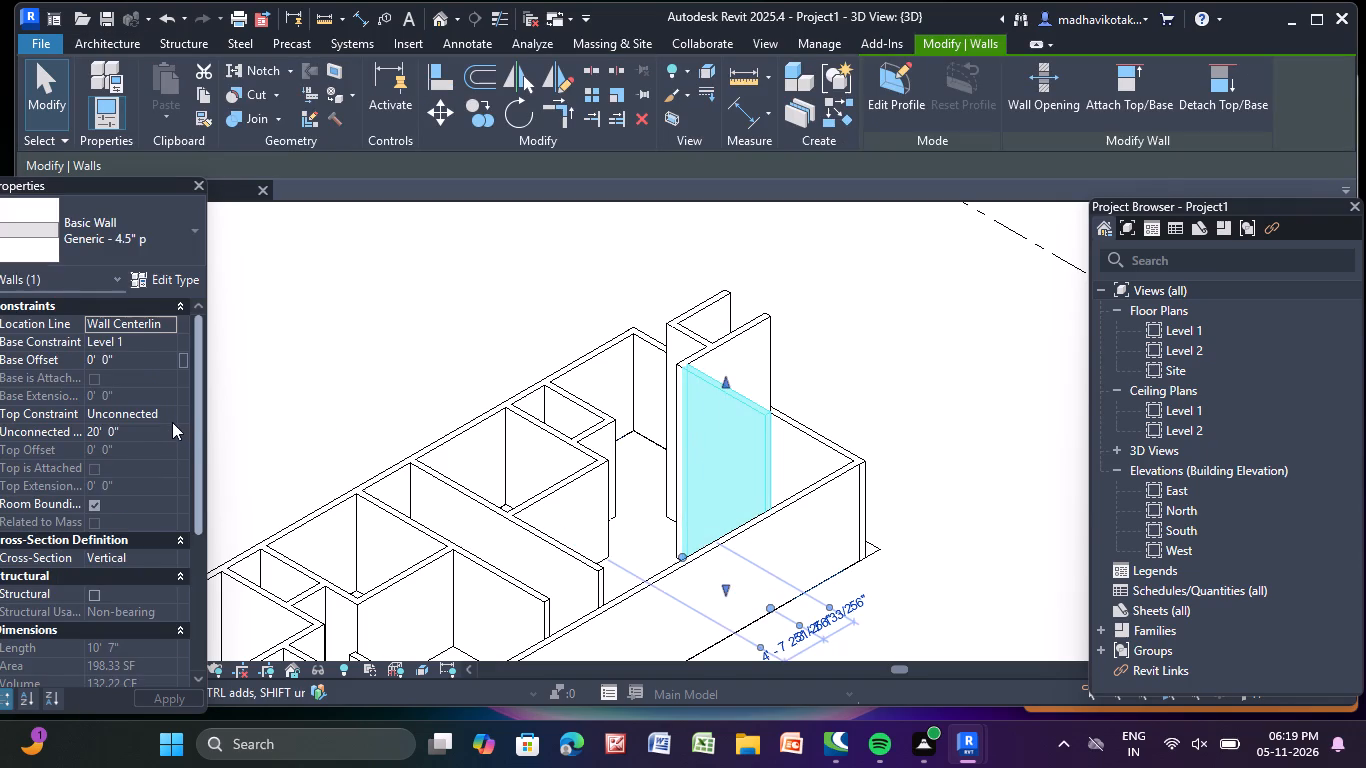
pyautogui.click(171, 417)
pyautogui.click(152, 464)
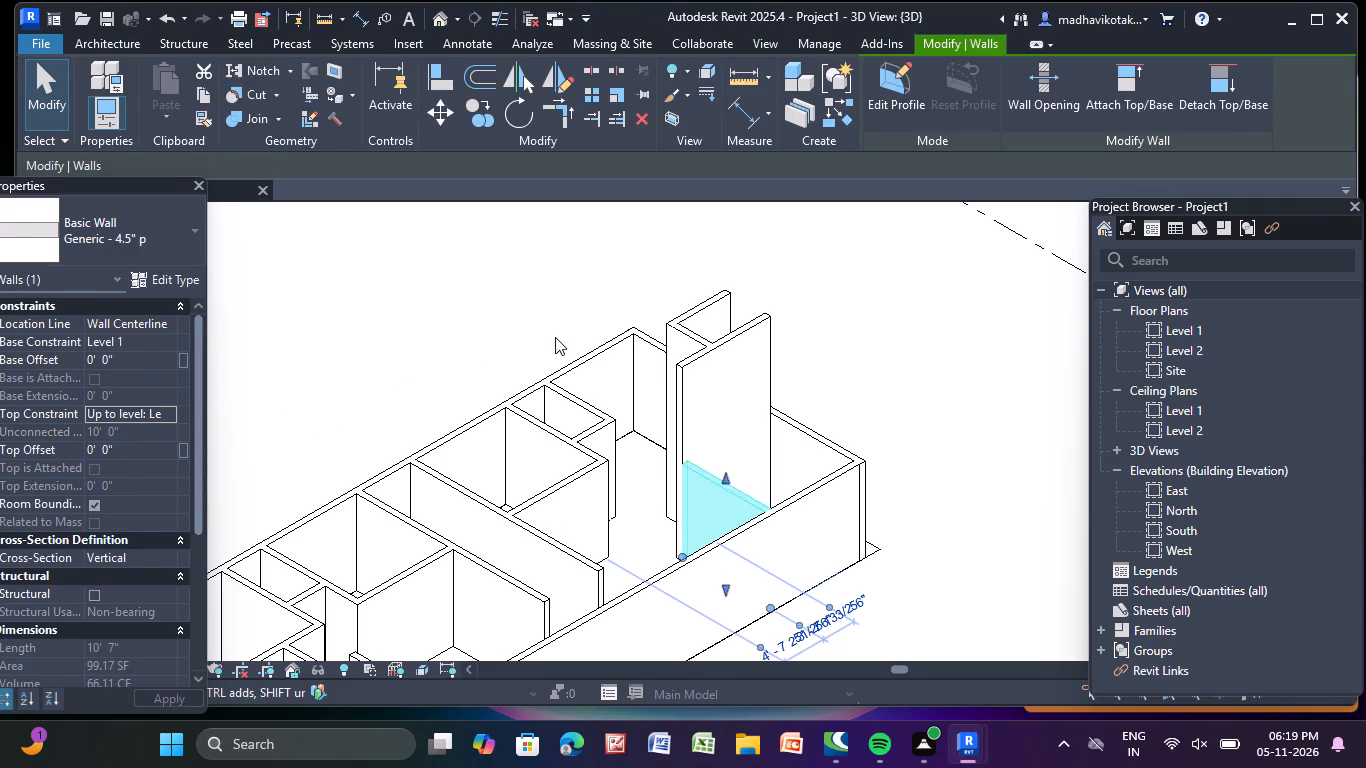
pyautogui.click(555, 337)
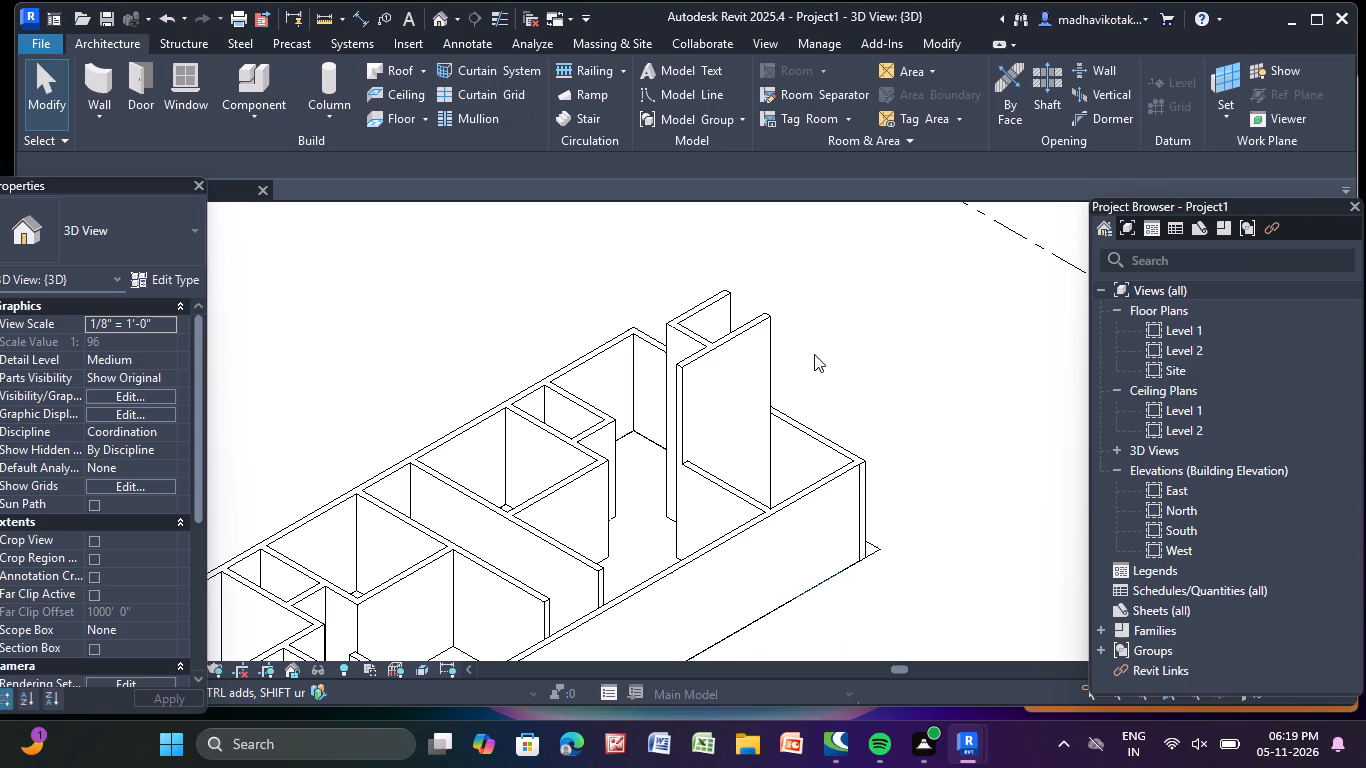
pyautogui.click(747, 378)
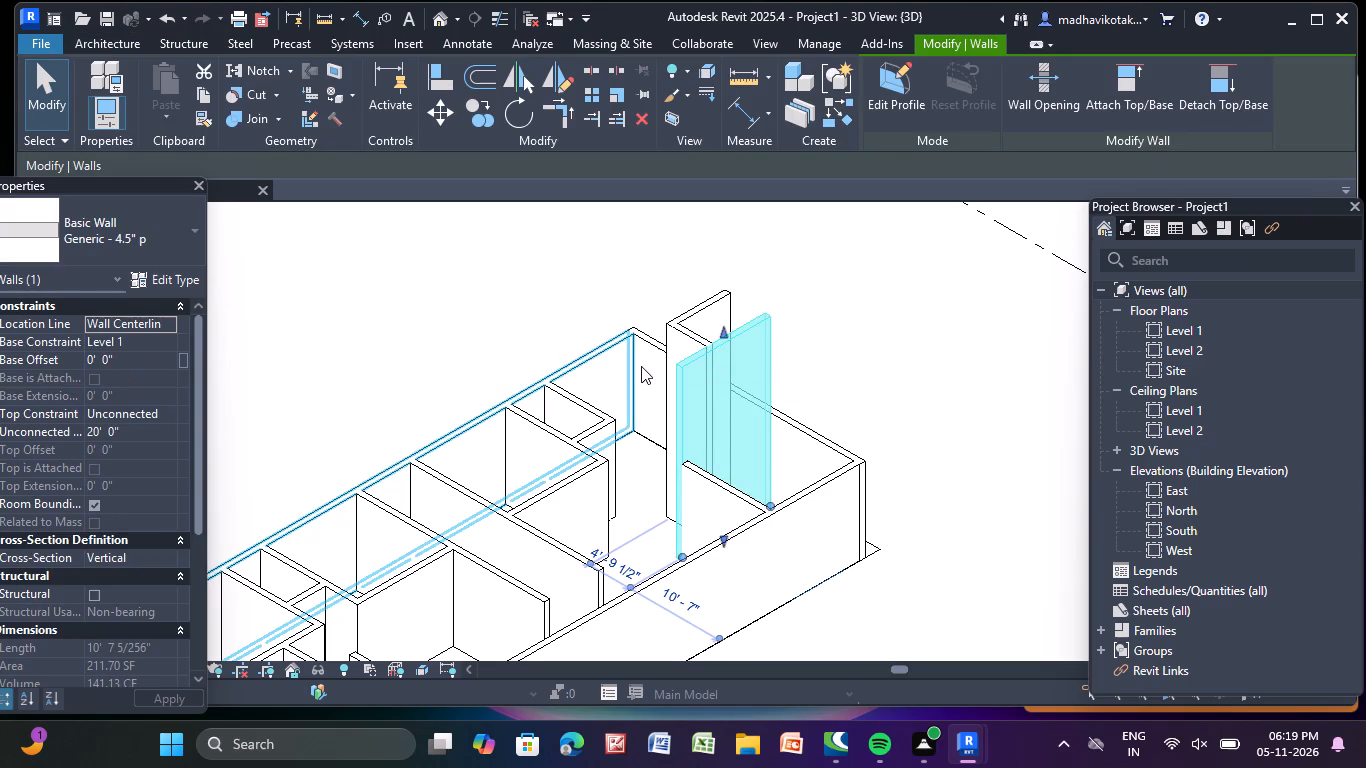
pyautogui.click(167, 414)
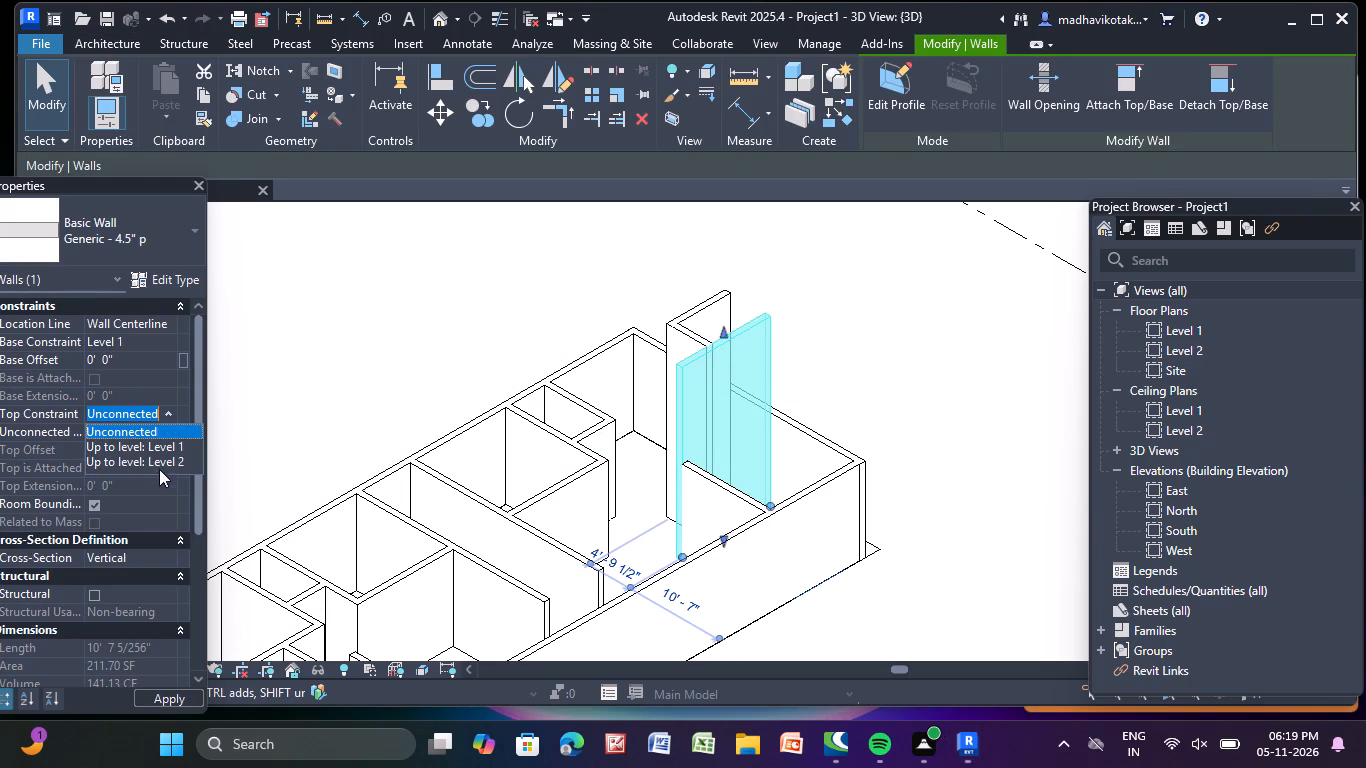
pyautogui.click(170, 459)
pyautogui.click(452, 359)
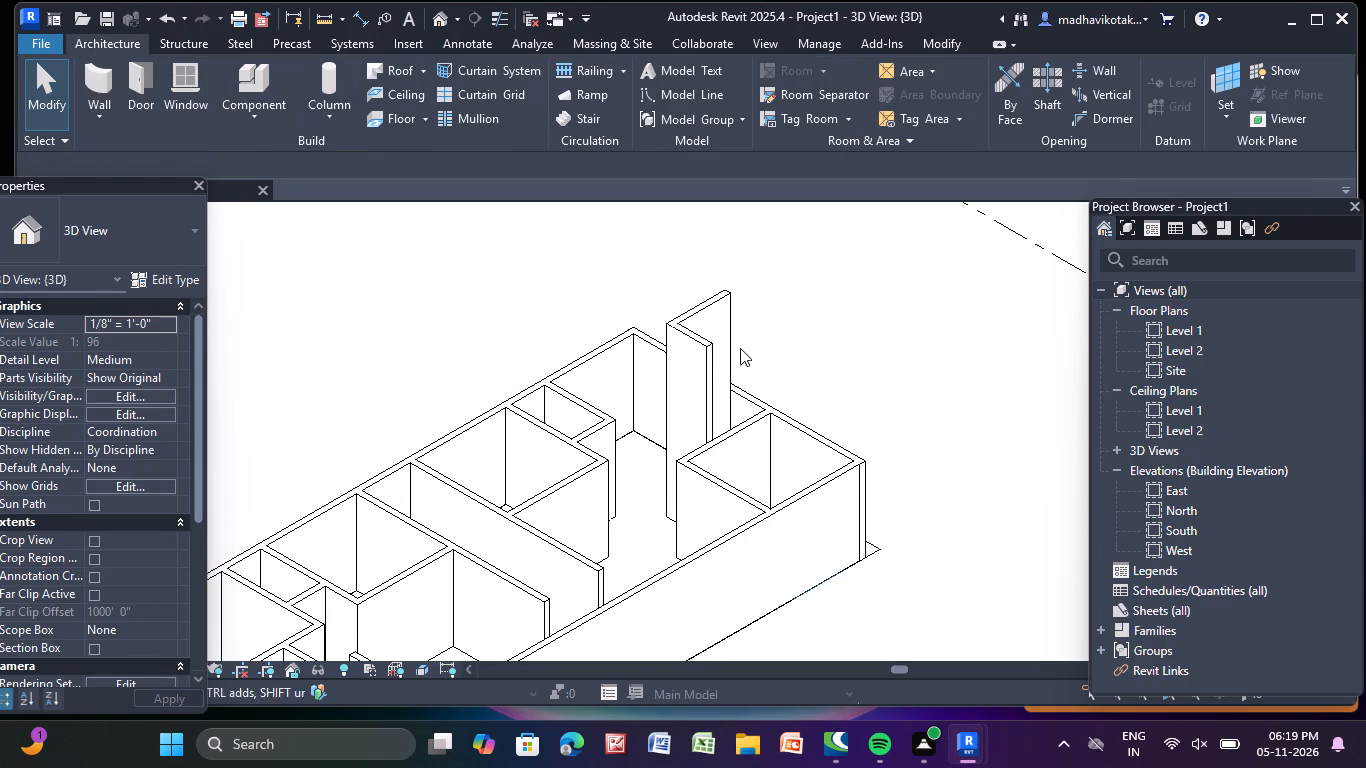
# Constrain the tops of the last two full-height partitions, 4' 9 1/2" and 6' 11 1/2" long, by the far end wall up to Level 2.
pyautogui.click(705, 358)
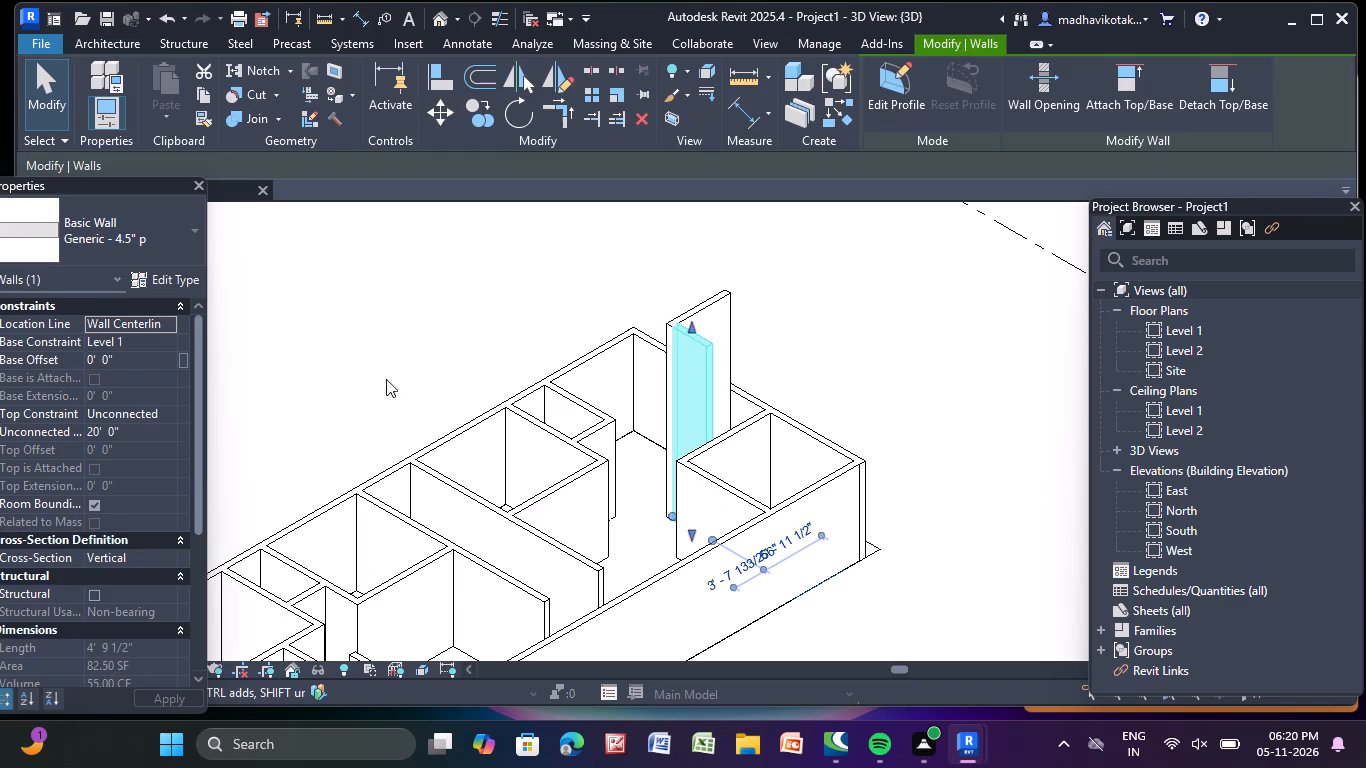
pyautogui.click(166, 415)
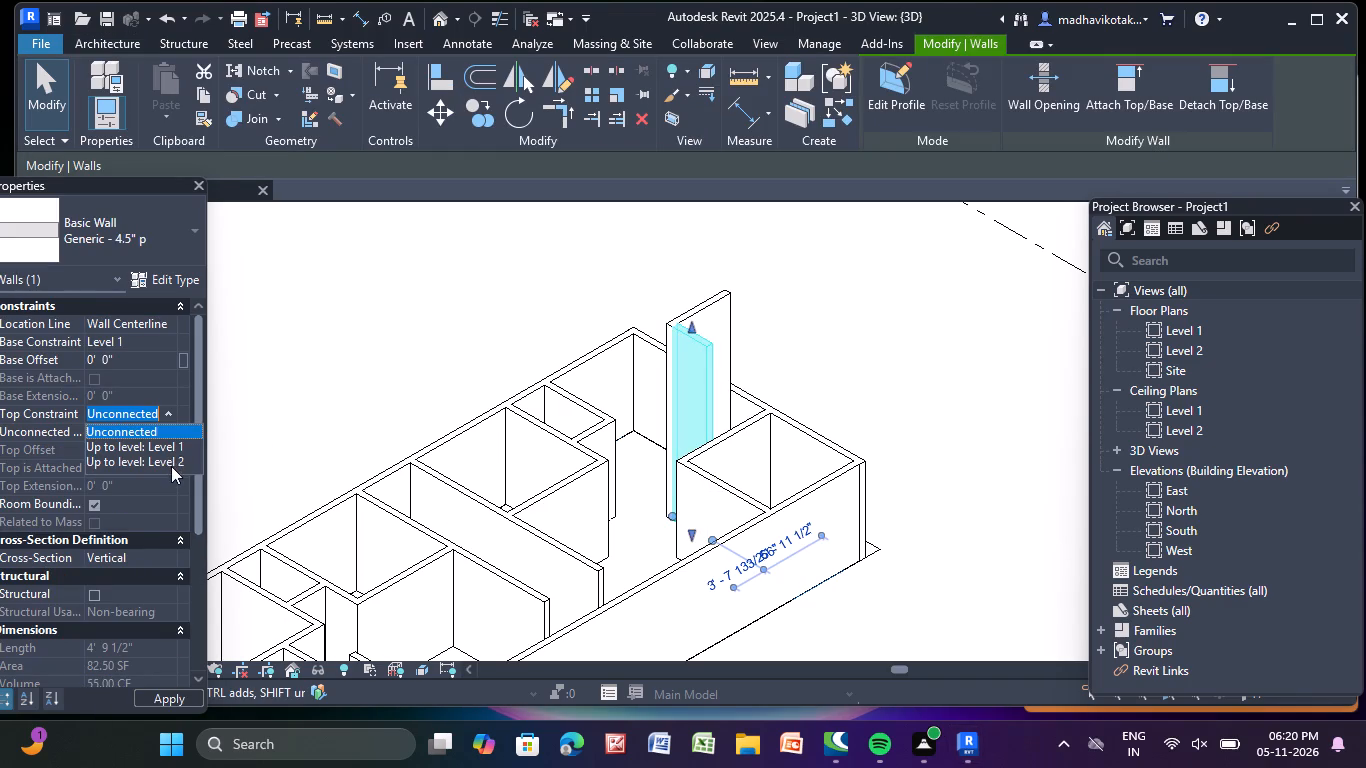
pyautogui.click(171, 464)
pyautogui.click(510, 353)
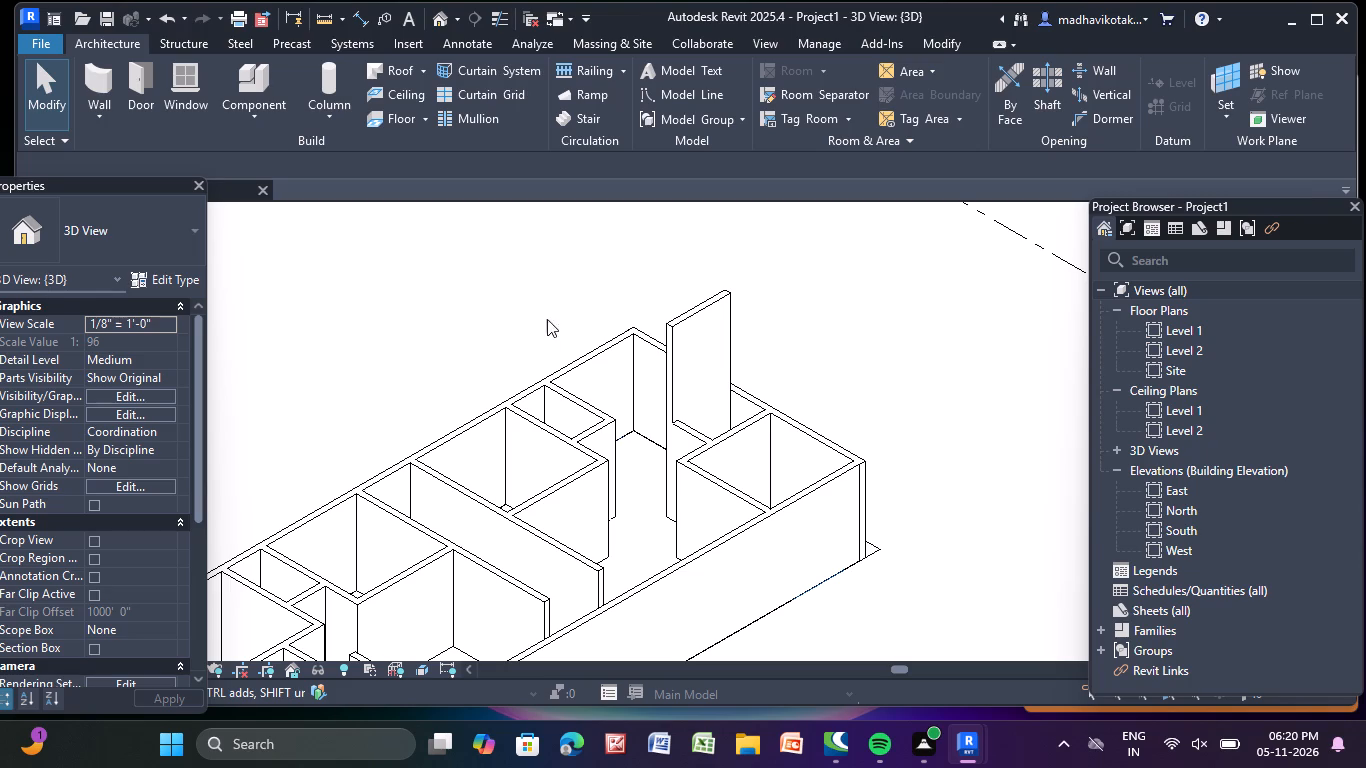
pyautogui.click(671, 355)
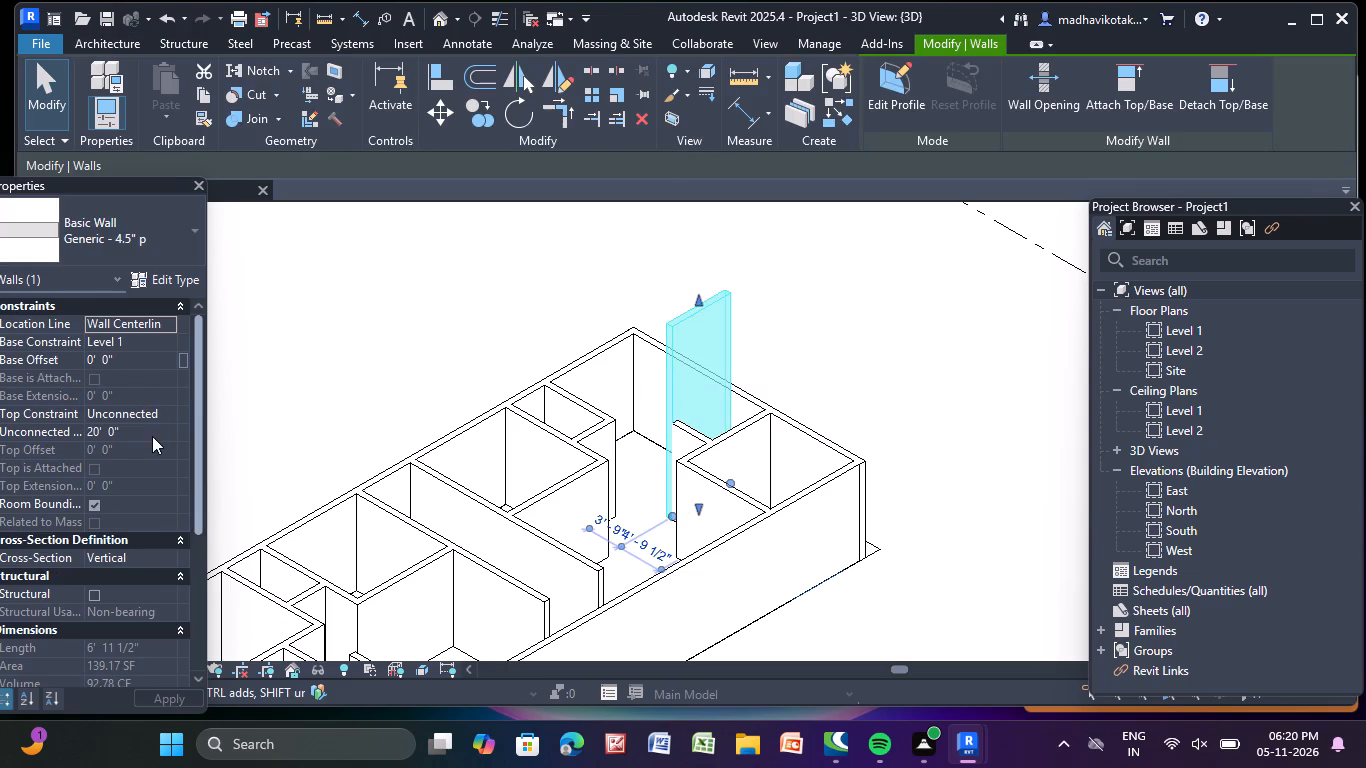
pyautogui.click(173, 413)
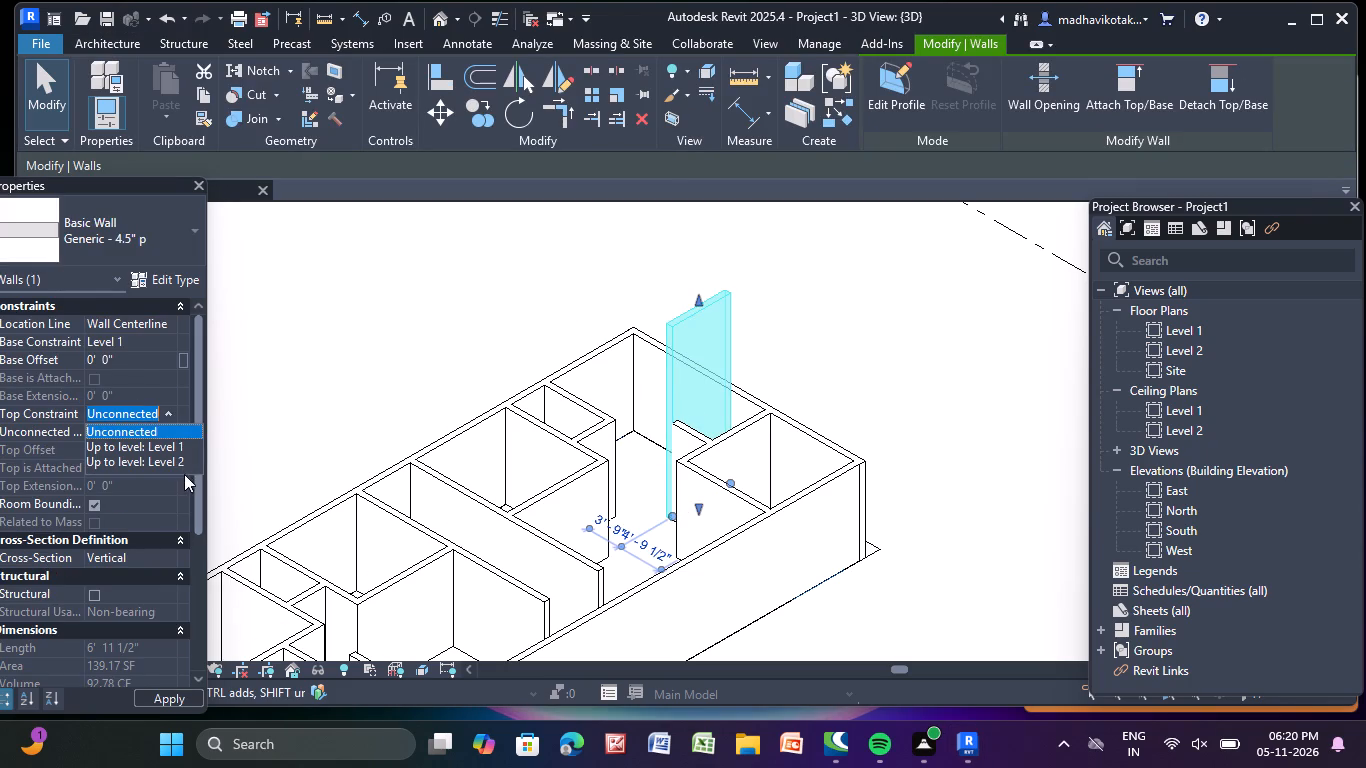
pyautogui.click(190, 462)
pyautogui.click(347, 398)
# Close the Properties palette covering the view controls and switch the 3D view's visual style to Shaded.
pyautogui.scroll(-6, 342, 398)
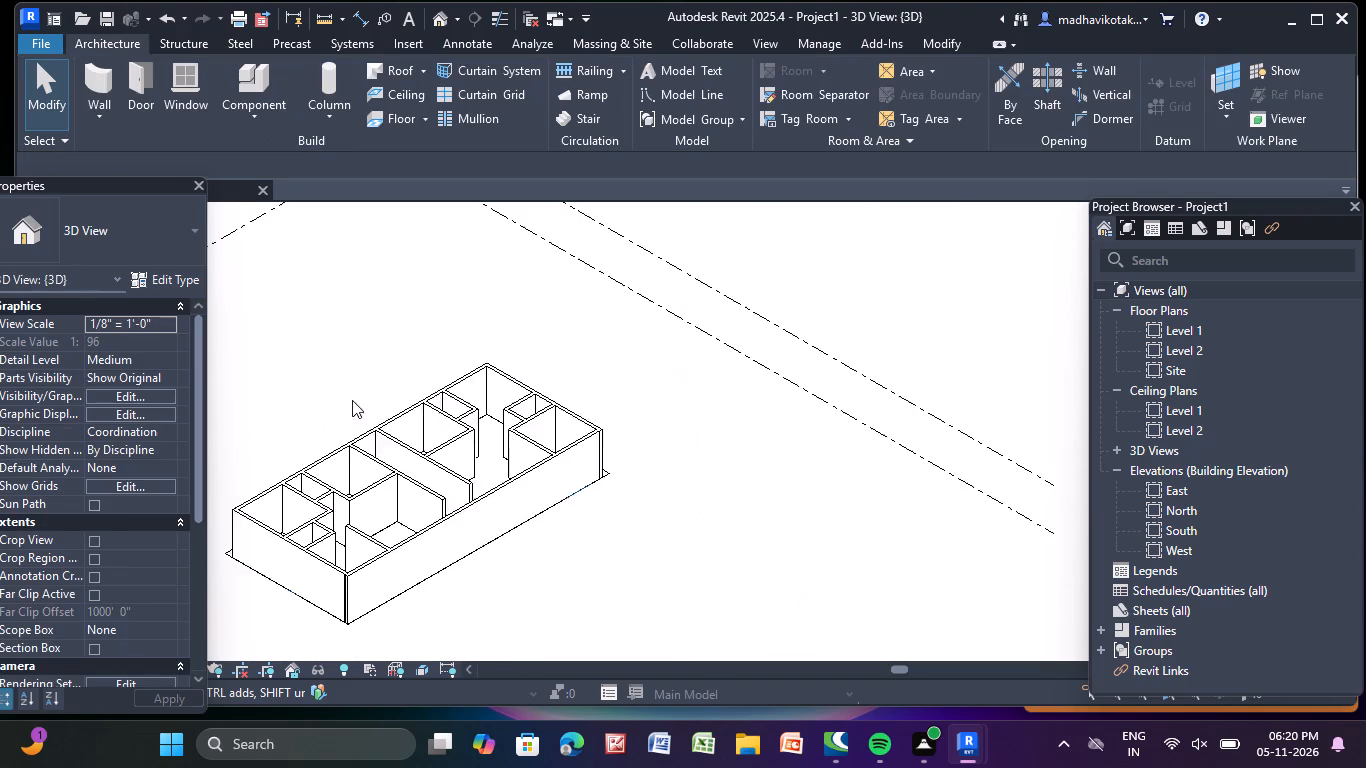
pyautogui.moveTo(354, 400); pyautogui.dragTo(508, 356, button='middle')
pyautogui.scroll(5, 486, 445)
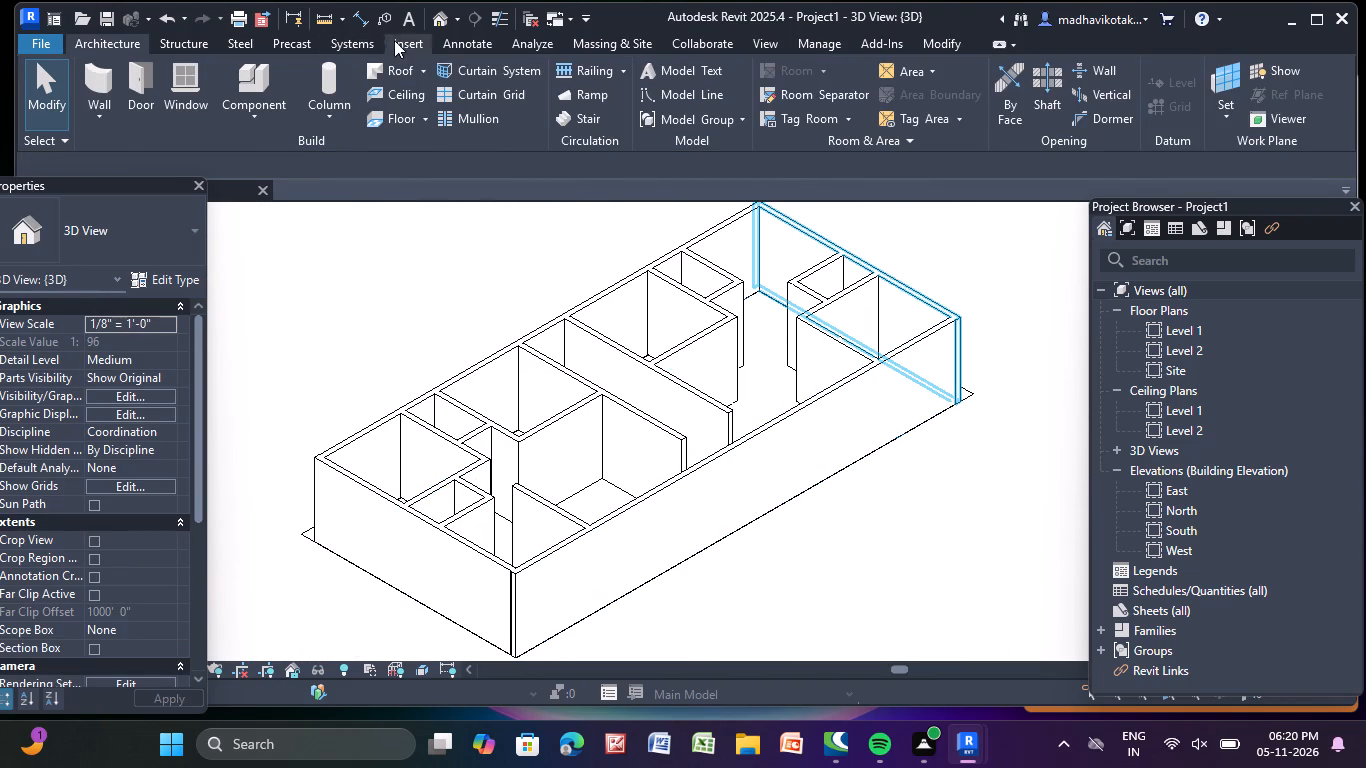
pyautogui.click(196, 182)
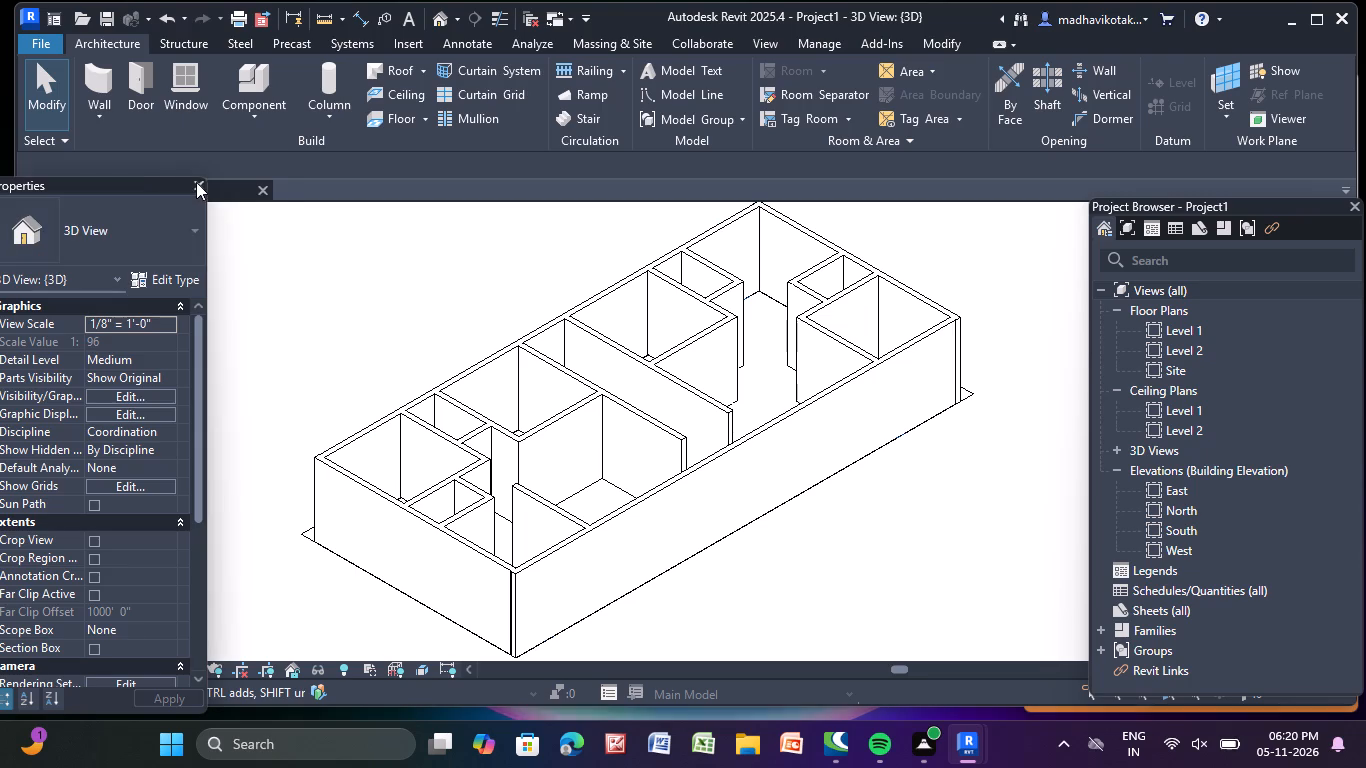
pyautogui.click(134, 677)
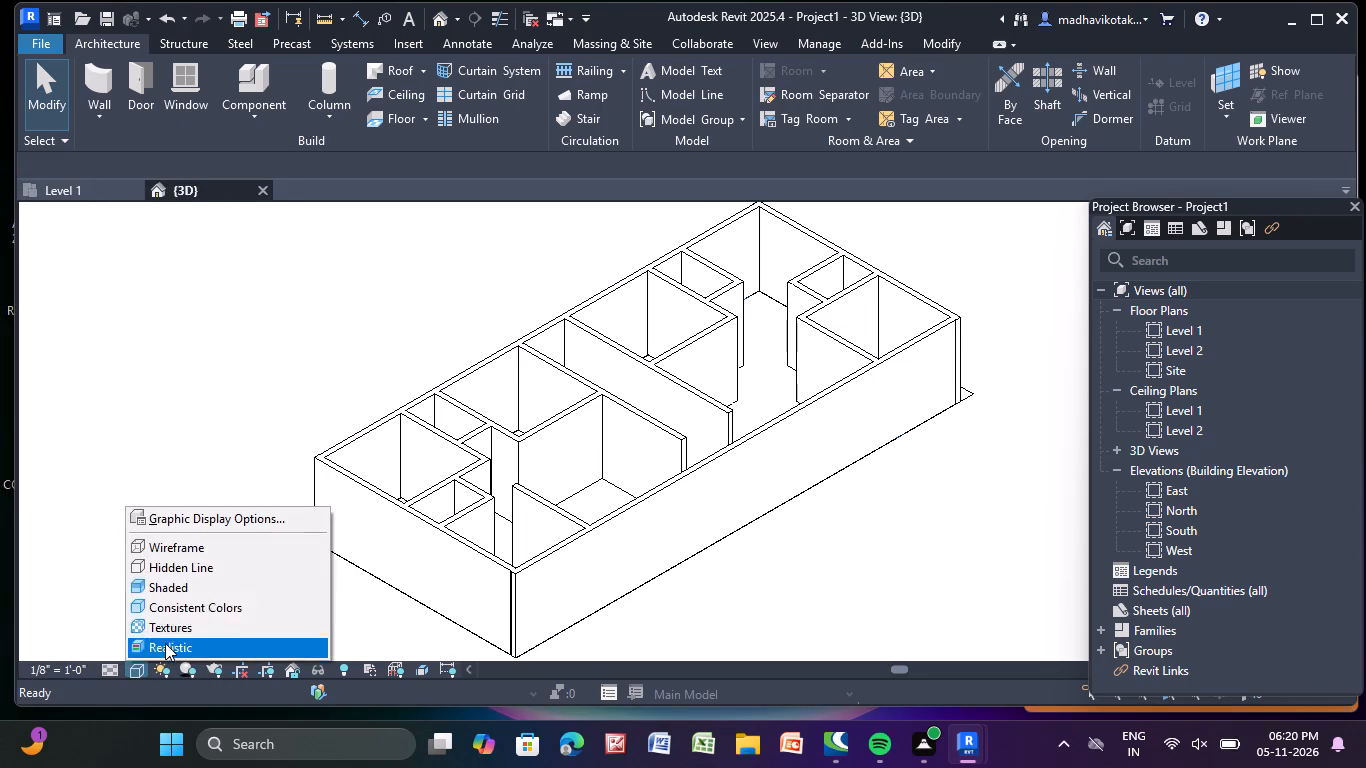
pyautogui.click(197, 591)
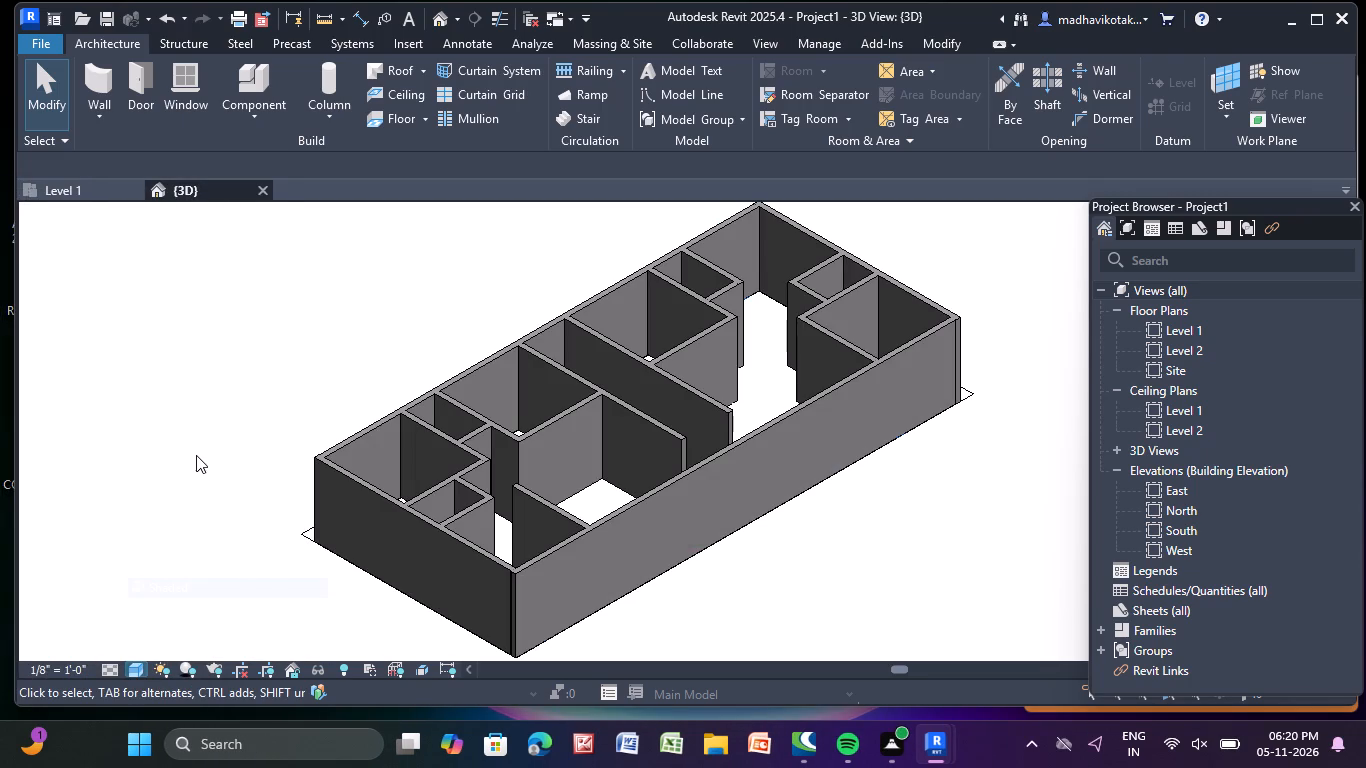
# Reopen the Properties palette for the 3D view.
pyautogui.rightClick(195, 453)
pyautogui.click(233, 440)
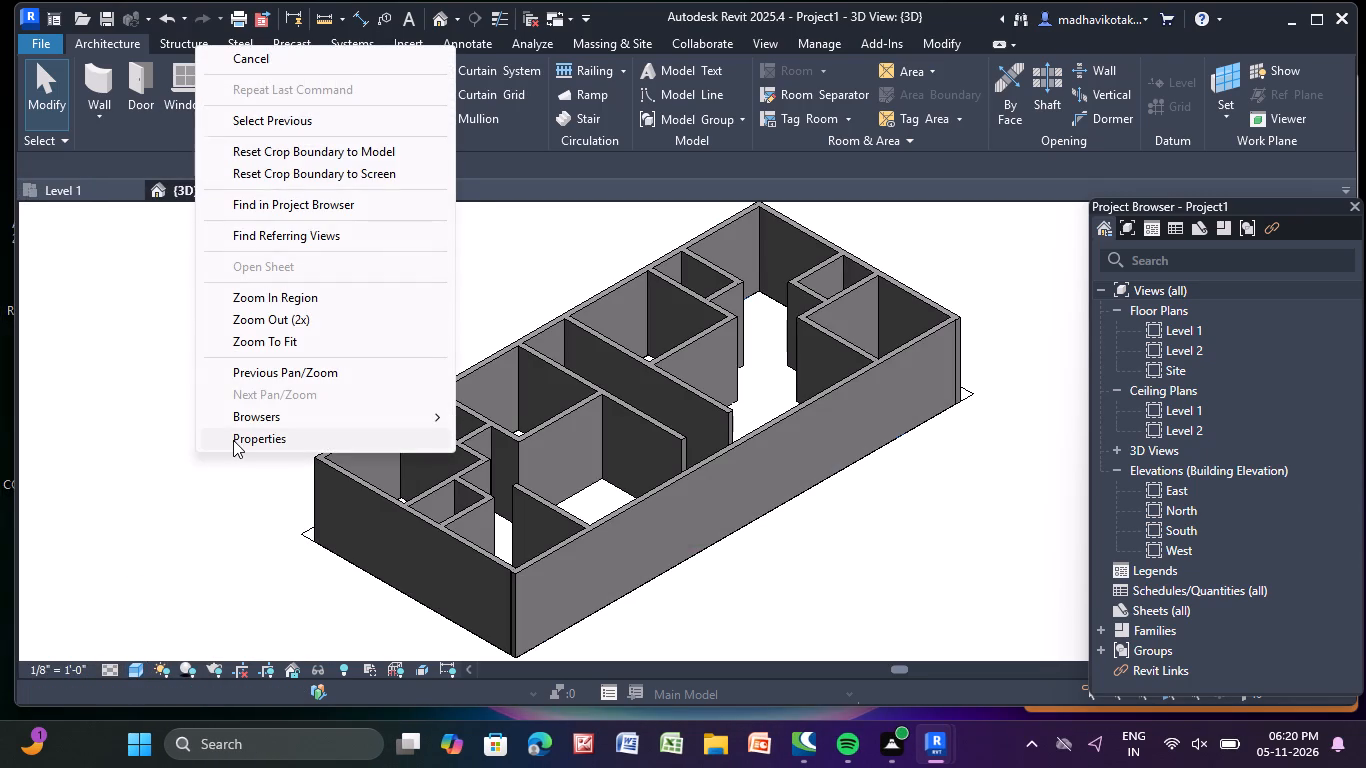
pyautogui.click(223, 454)
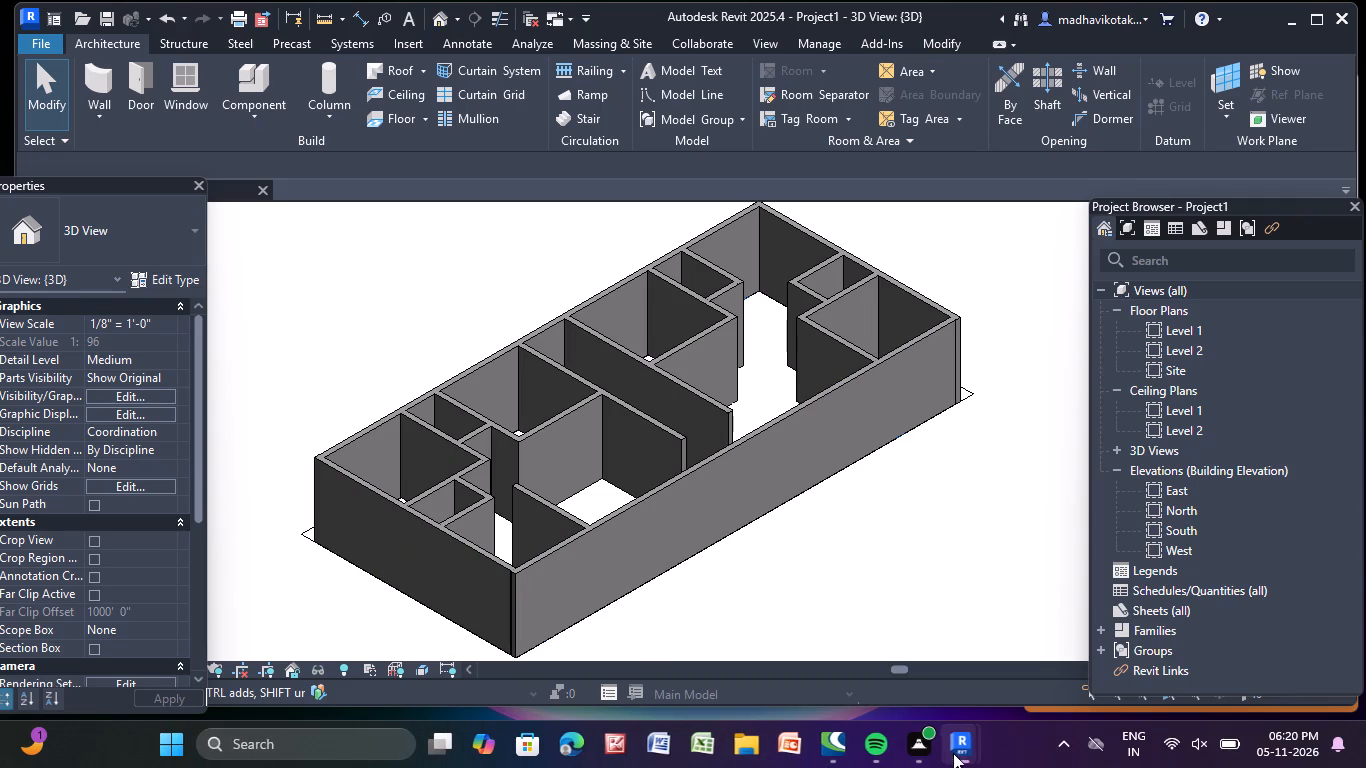
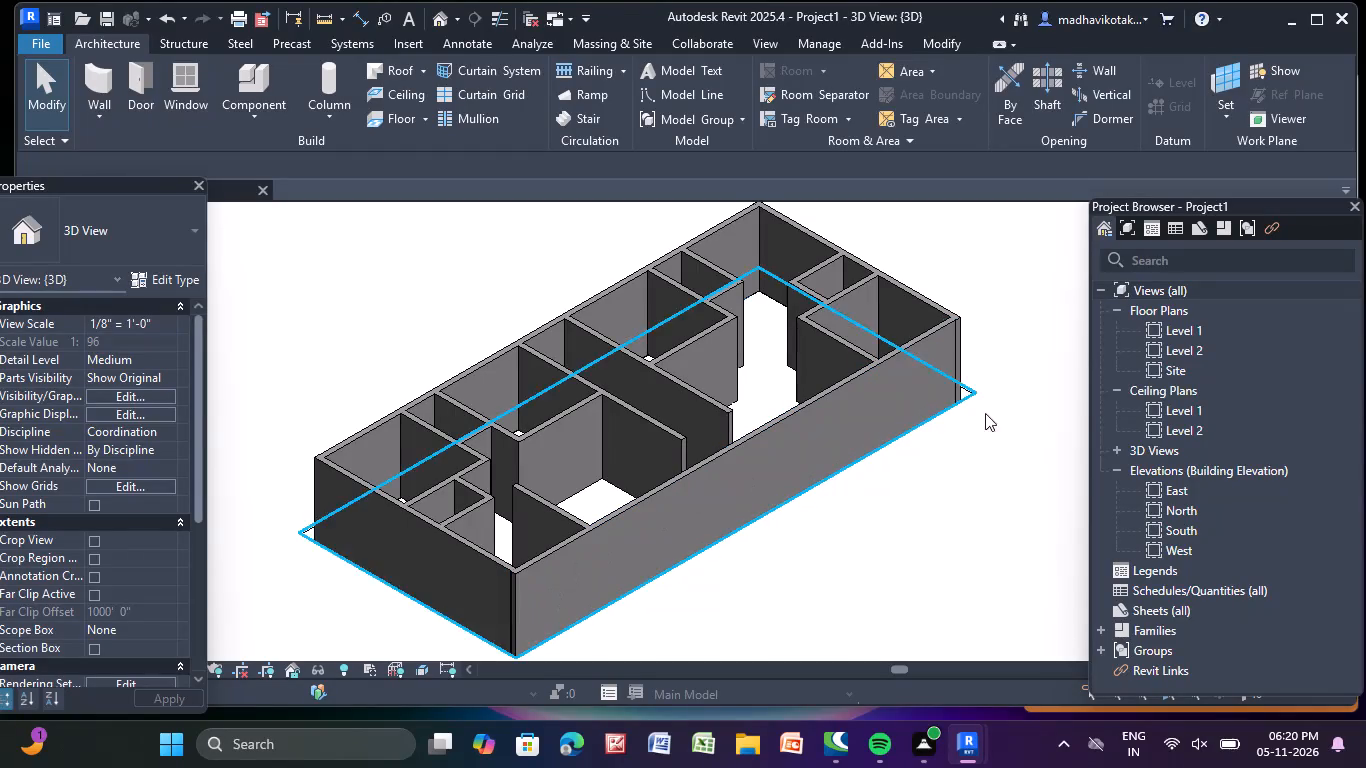
# Open the Level 1 floor plan view.
pyautogui.click(1182, 332)
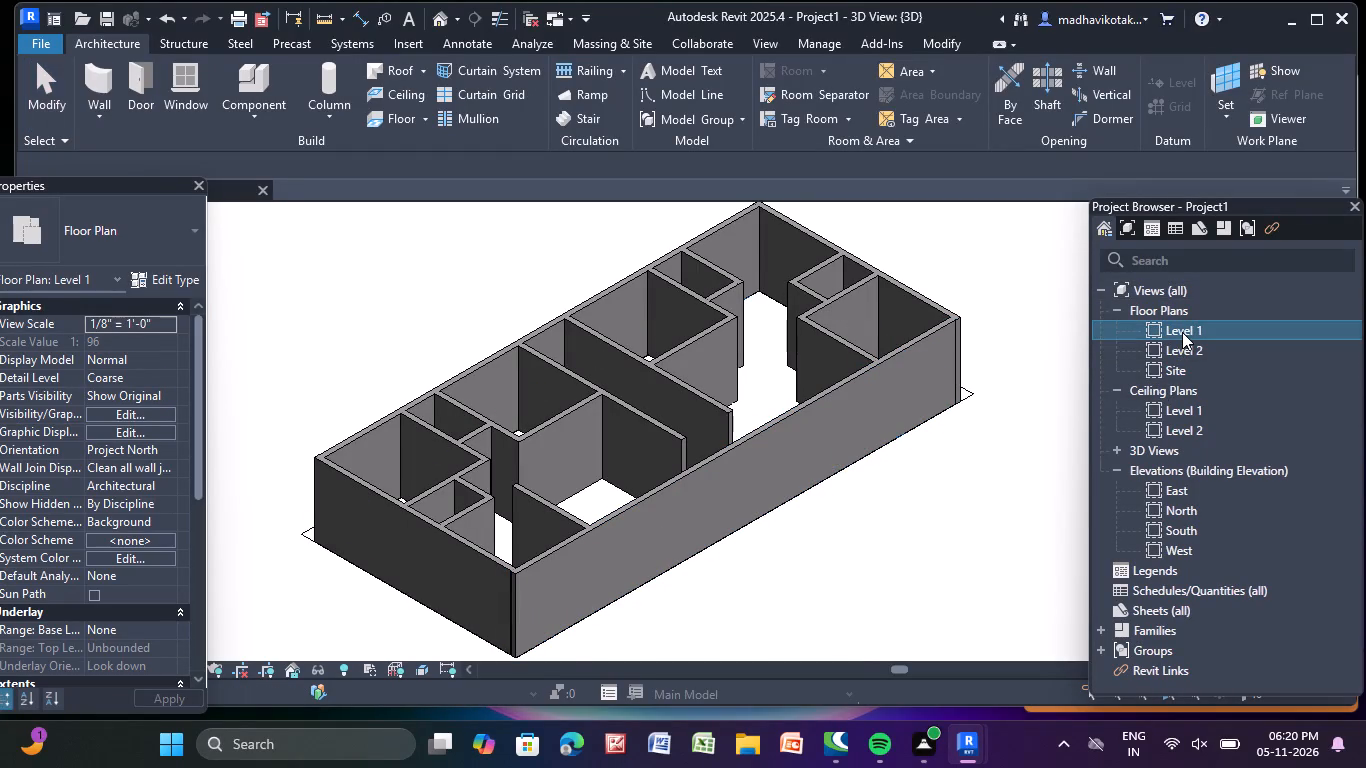
pyautogui.doubleClick(1182, 332)
# Create a Generic - 12" floor on Level 1 with a rectangular boundary spanning the outer corners of the exterior walls.
pyautogui.scroll(-9, 853, 408)
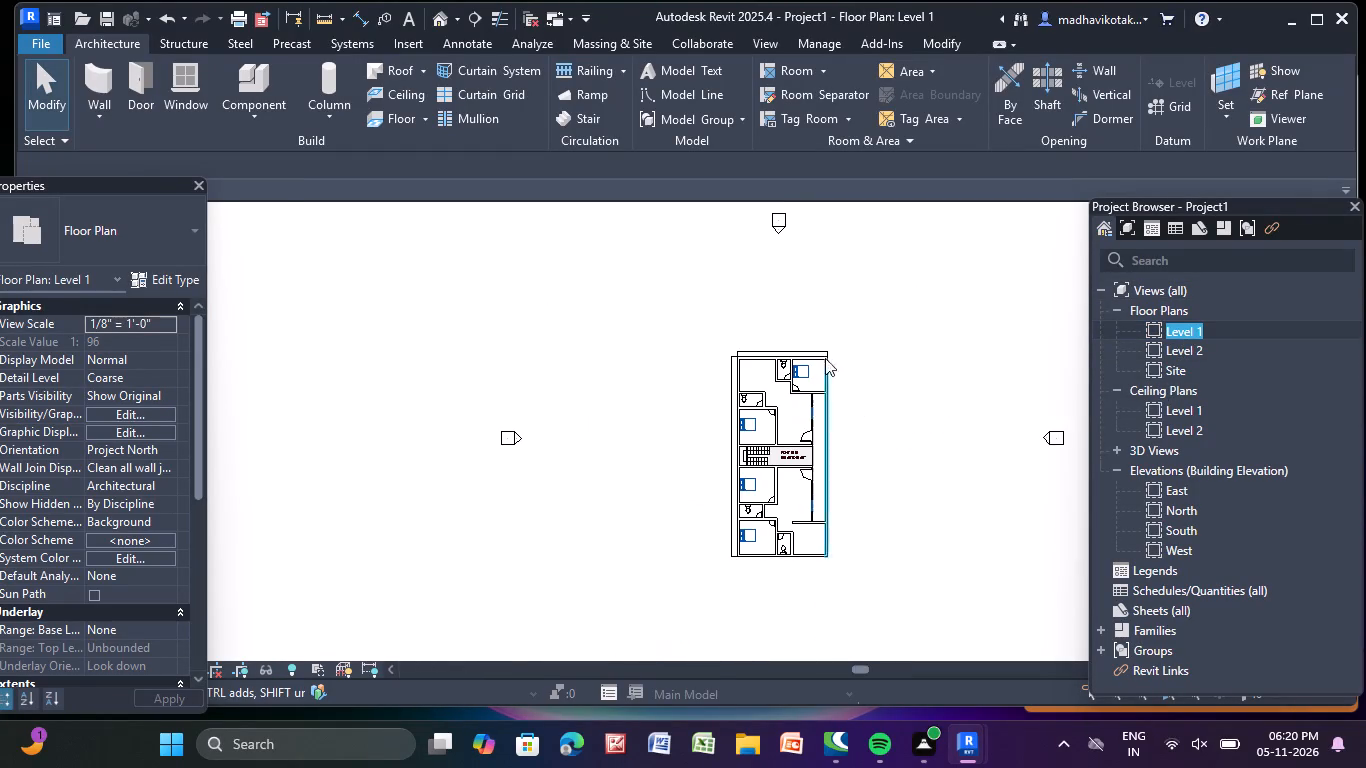
pyautogui.moveTo(822, 353); pyautogui.dragTo(737, 286, button='middle')
pyautogui.scroll(2, 707, 477)
pyautogui.moveTo(708, 477); pyautogui.dragTo(669, 546, button='middle')
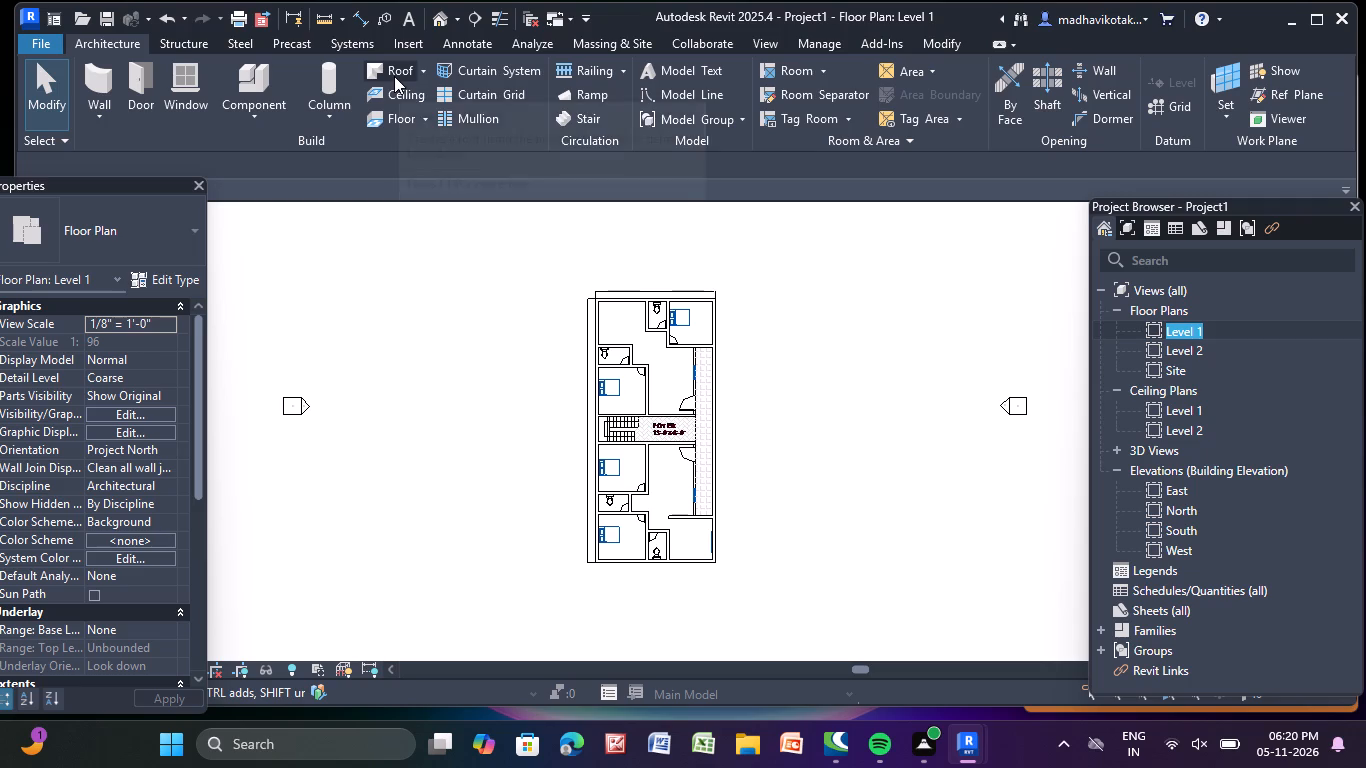
pyautogui.click(380, 115)
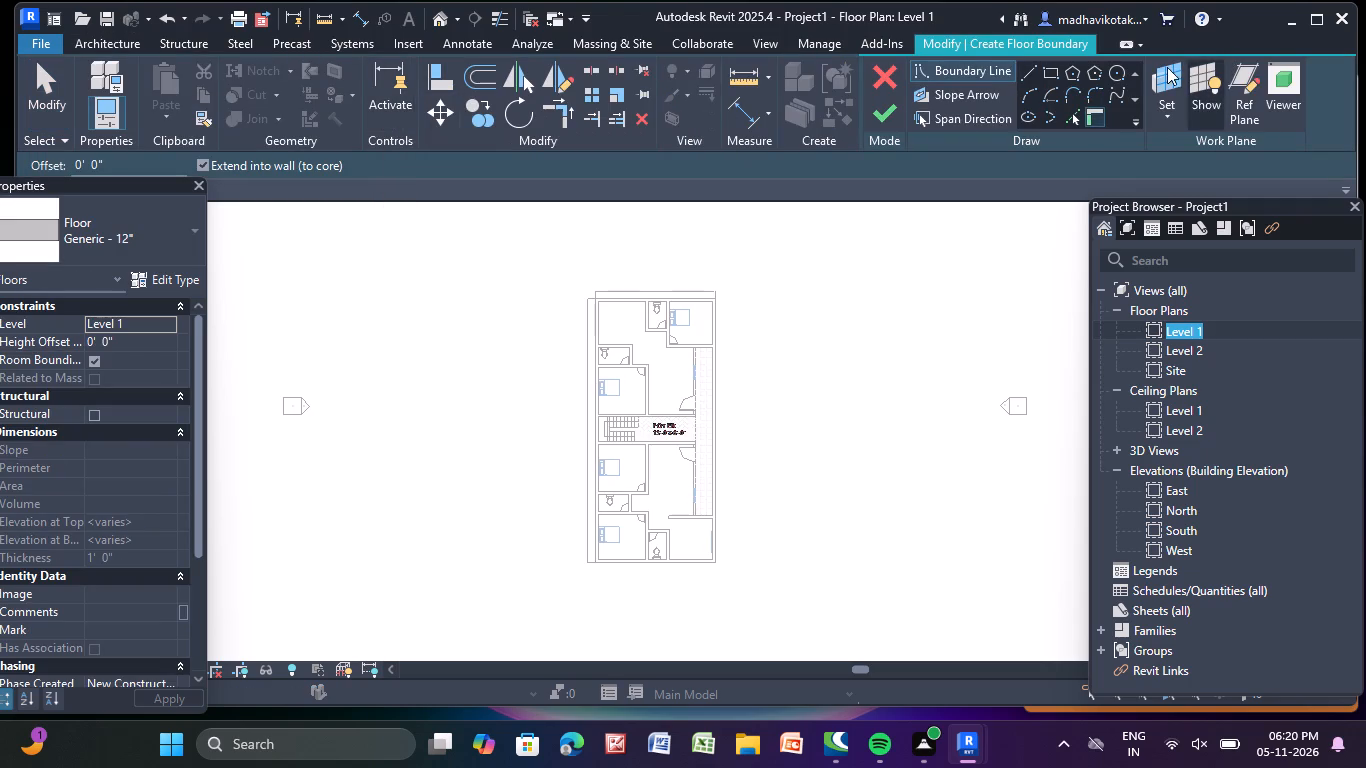
pyautogui.click(1053, 74)
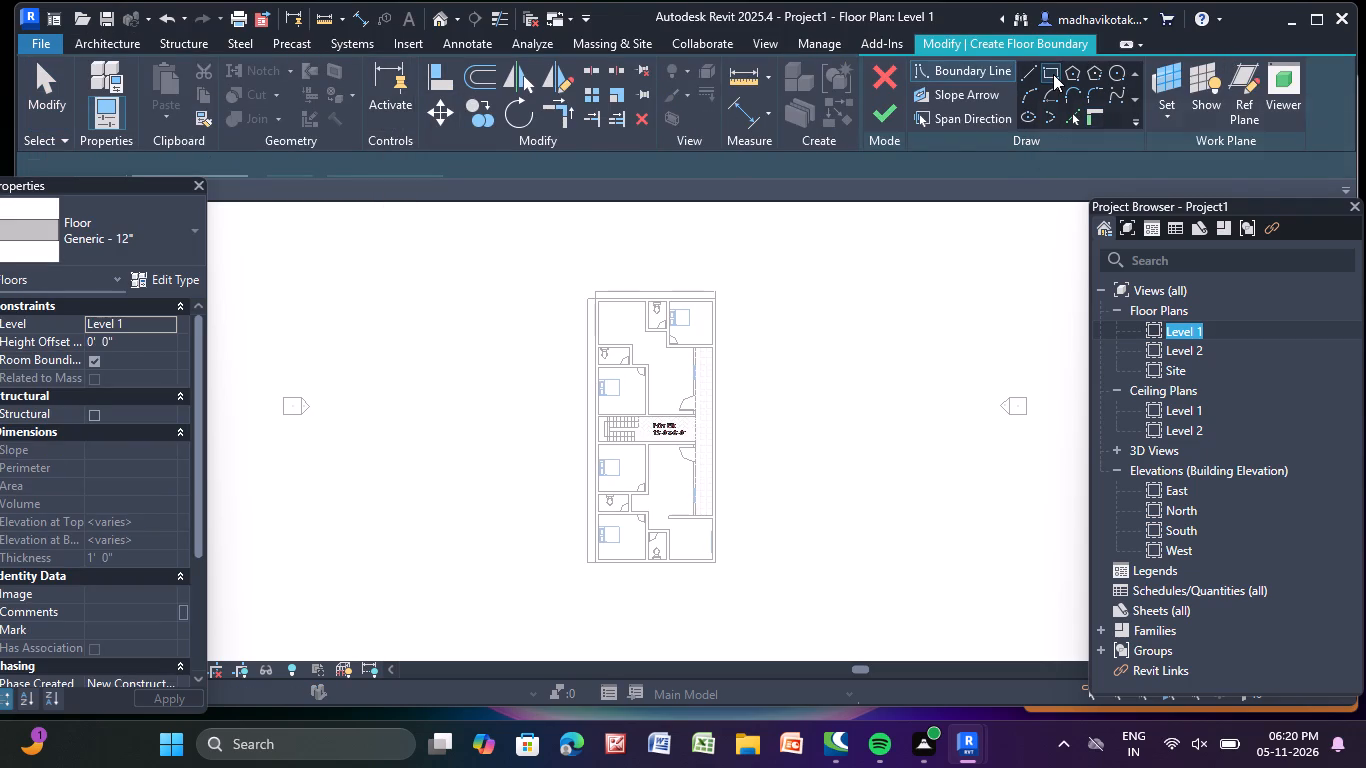
pyautogui.scroll(10, 651, 308)
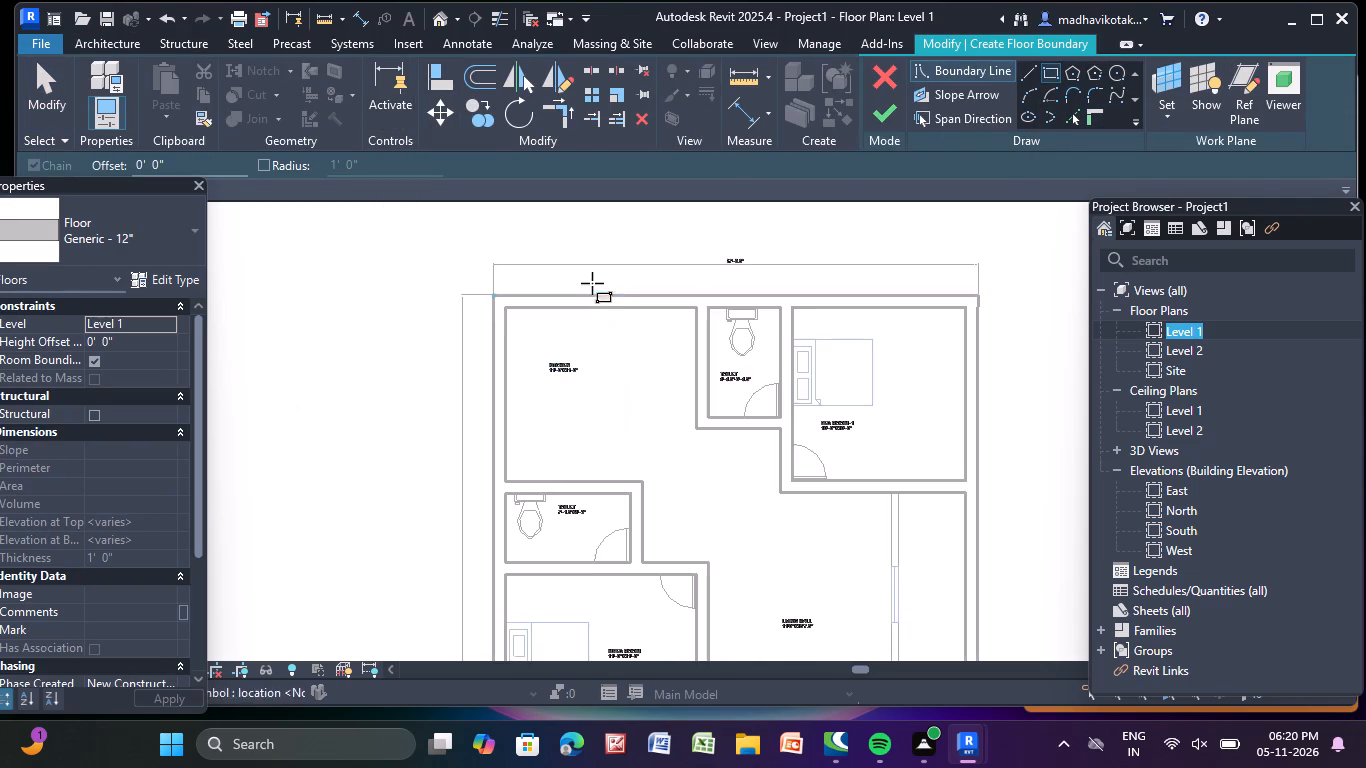
pyautogui.scroll(4, 572, 294)
pyautogui.click(435, 293)
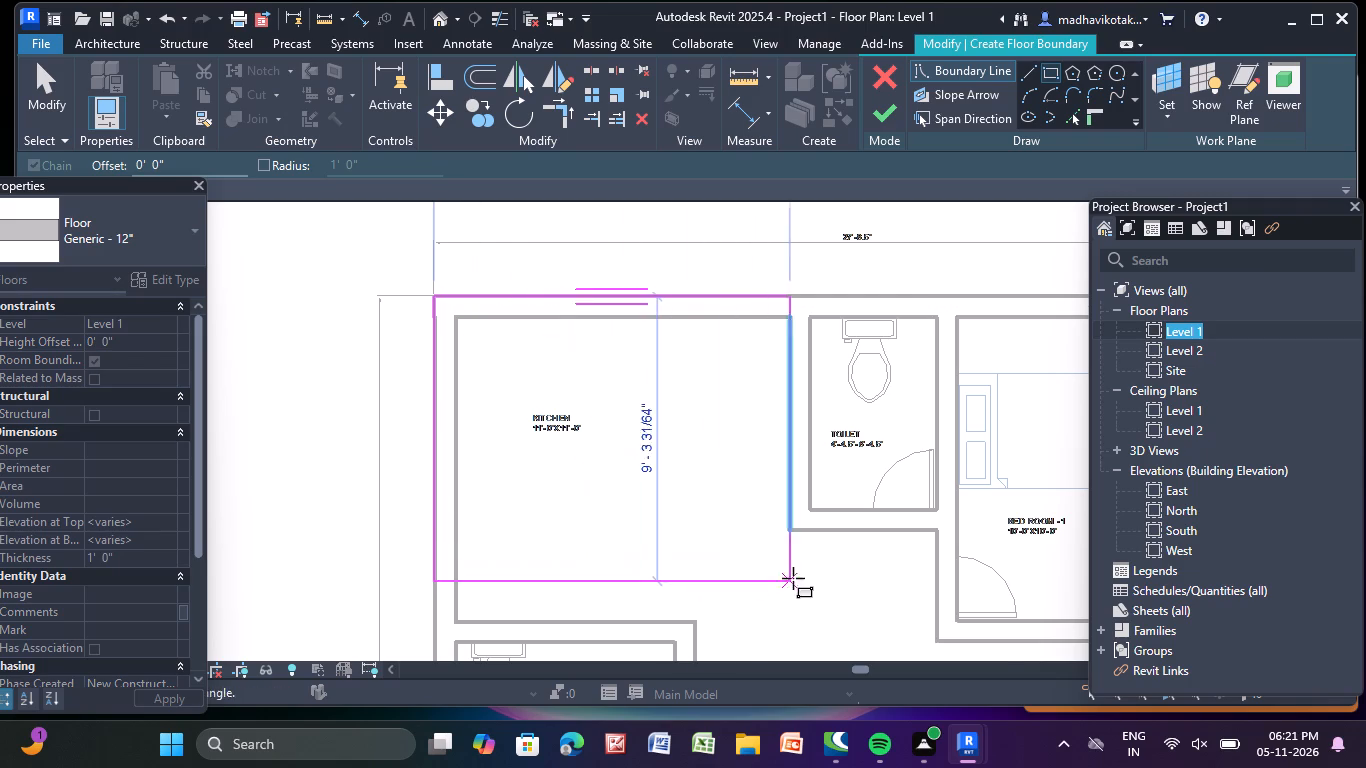
pyautogui.scroll(-5, 813, 581)
pyautogui.moveTo(909, 609); pyautogui.dragTo(770, 50, button='middle')
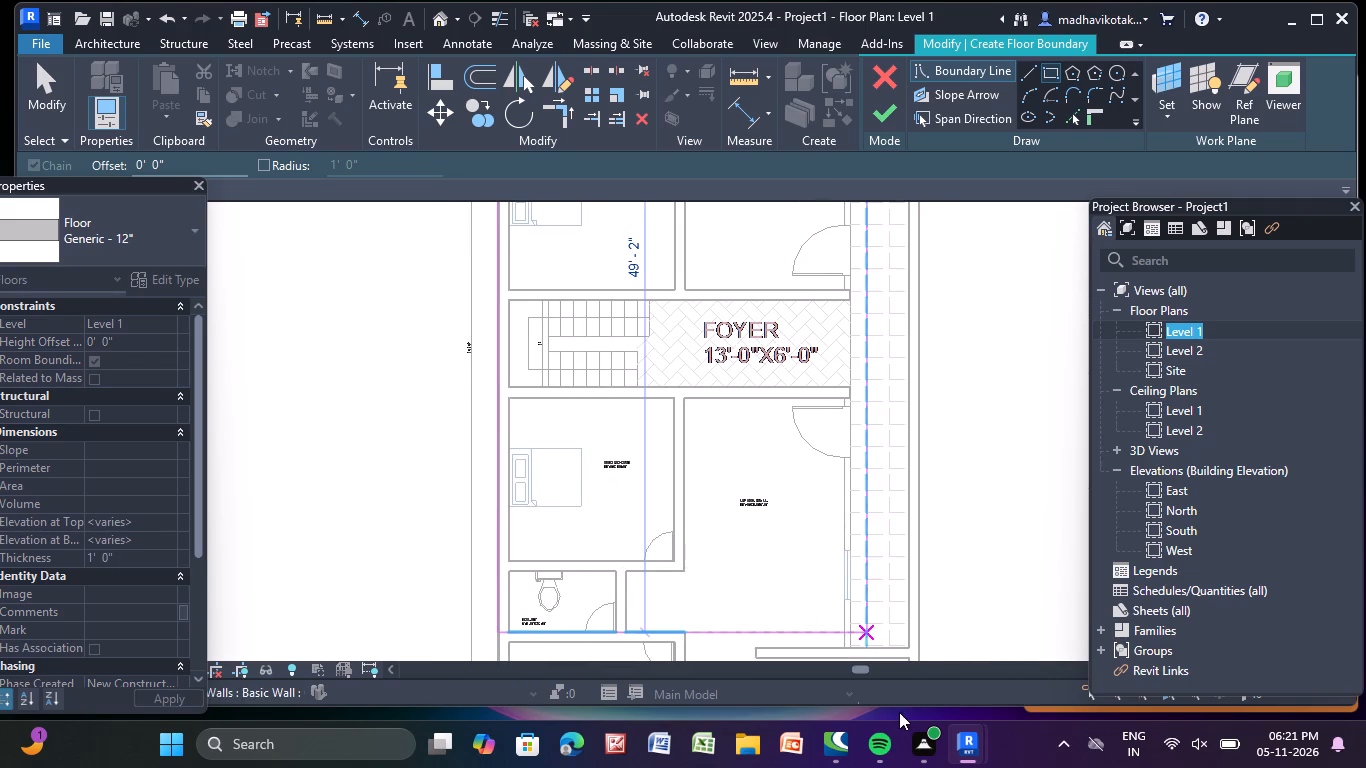
pyautogui.moveTo(906, 635); pyautogui.dragTo(861, 280, button='middle')
pyautogui.scroll(3, 884, 452)
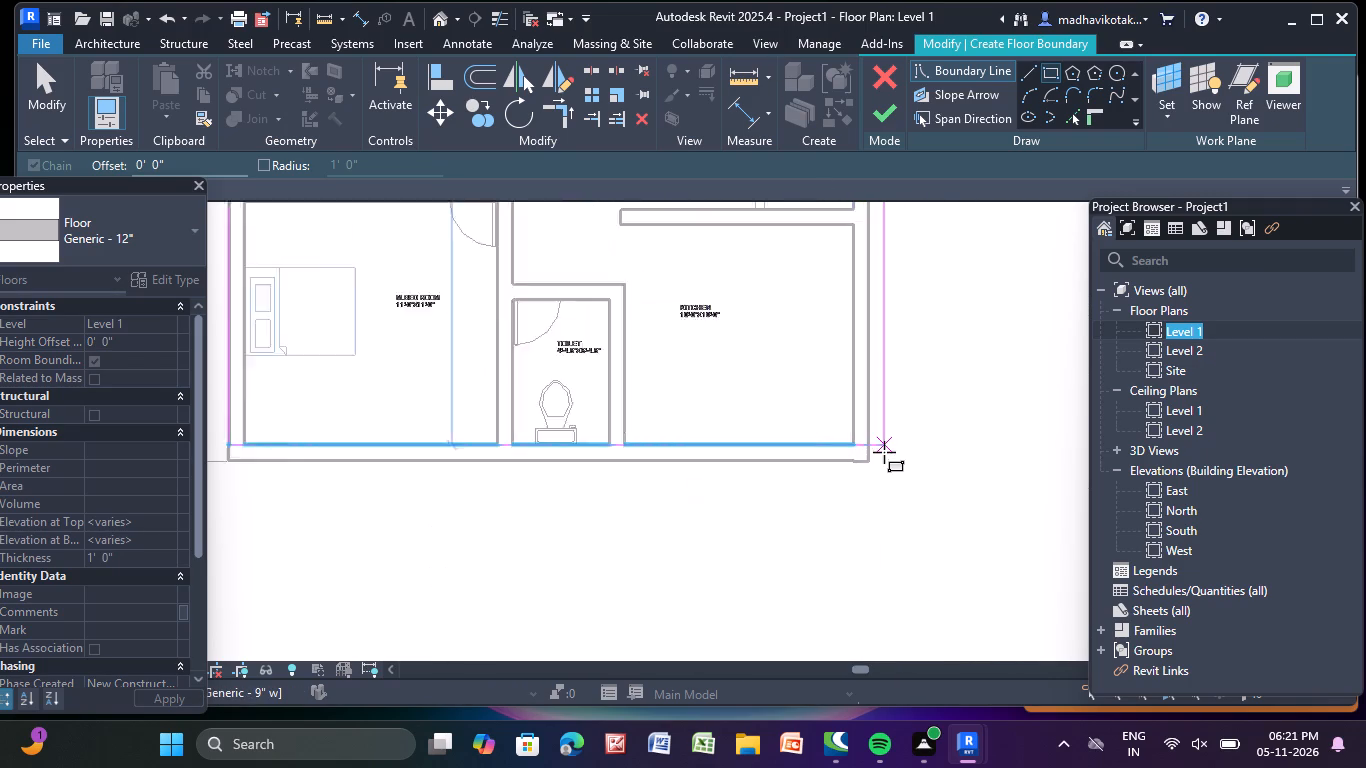
pyautogui.scroll(6, 884, 452)
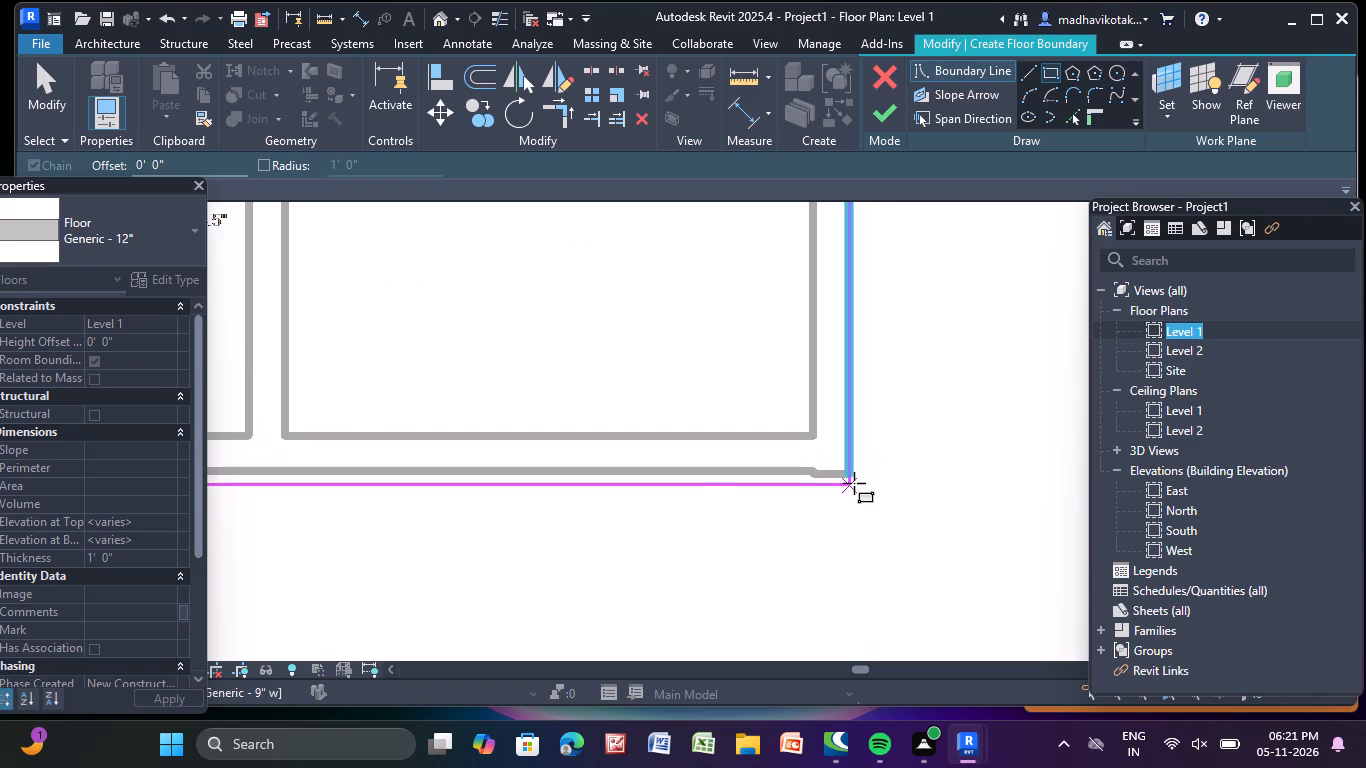
pyautogui.click(853, 482)
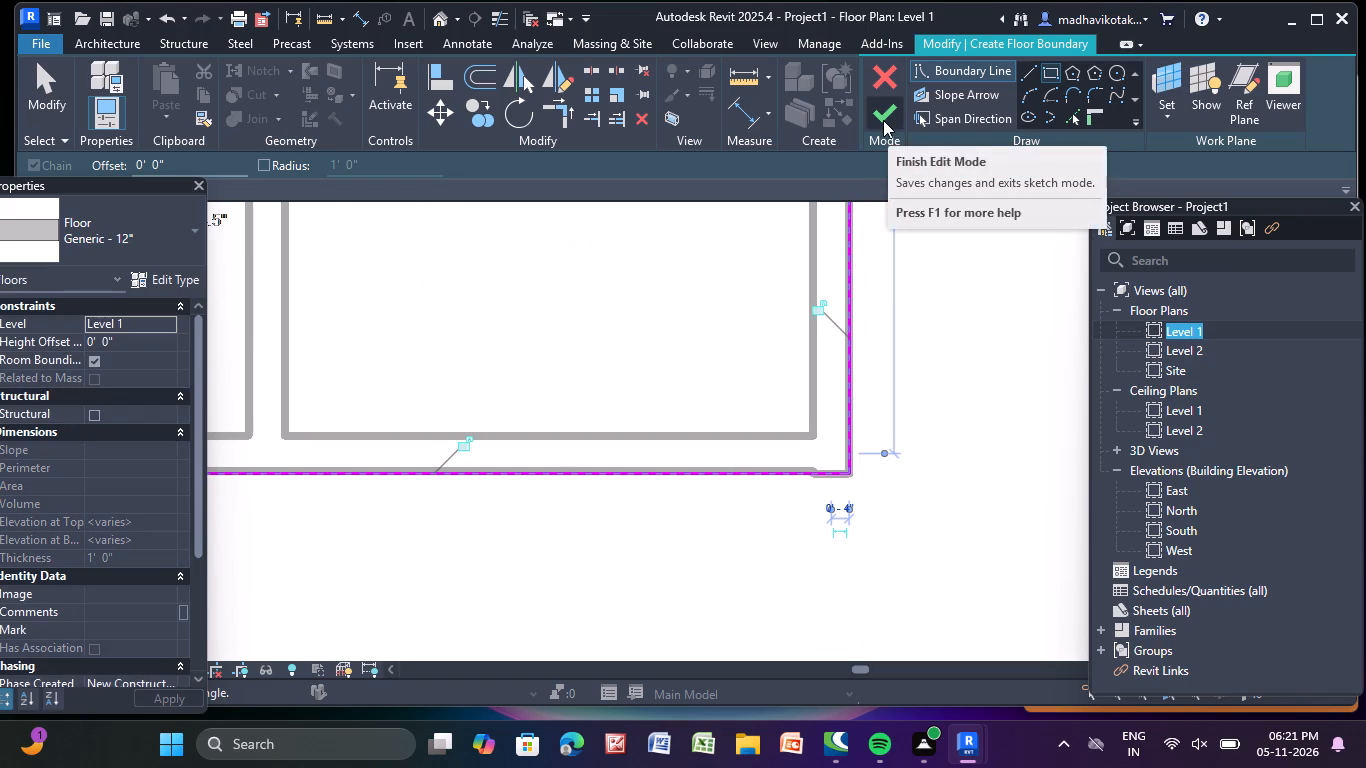
pyautogui.click(883, 120)
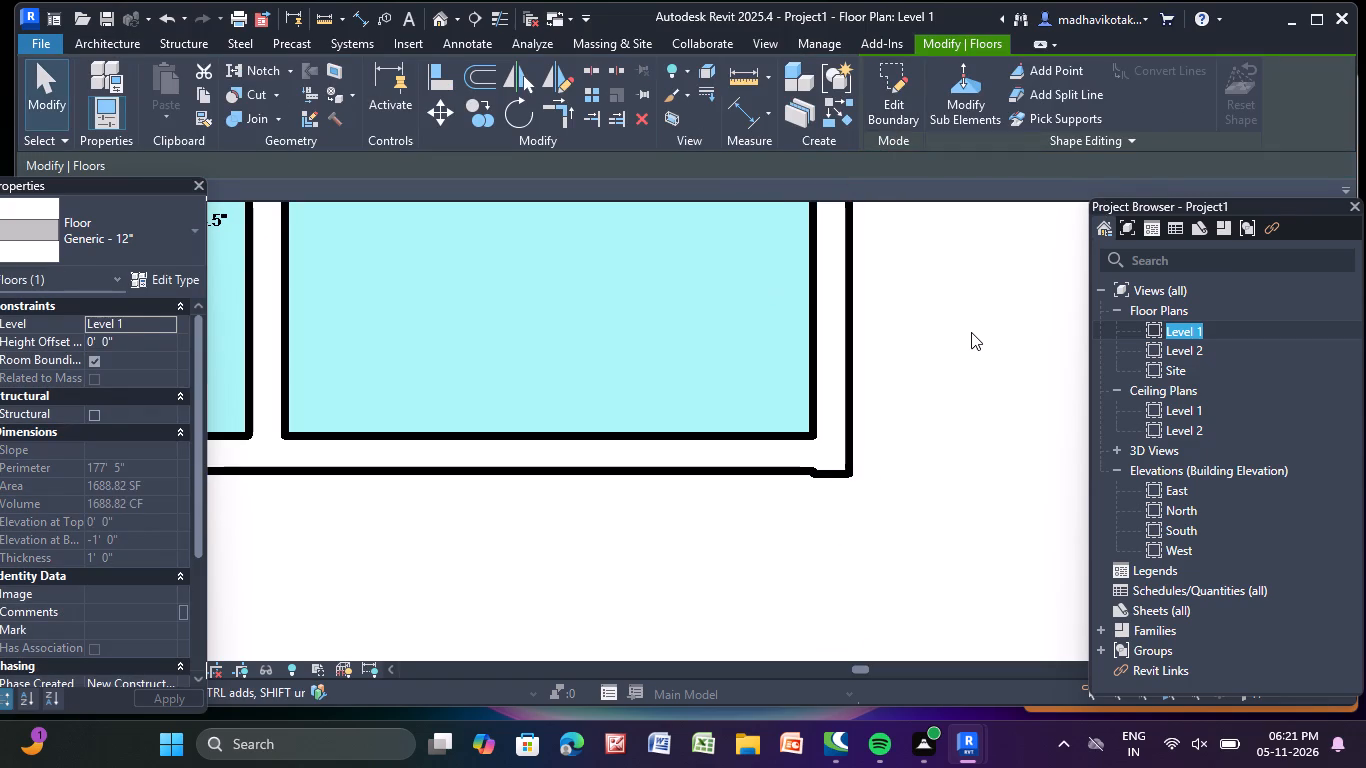
pyautogui.click(971, 332)
# Examine the Level 1 plan around the living halls and foyer, including the door positions.
pyautogui.scroll(-13, 971, 331)
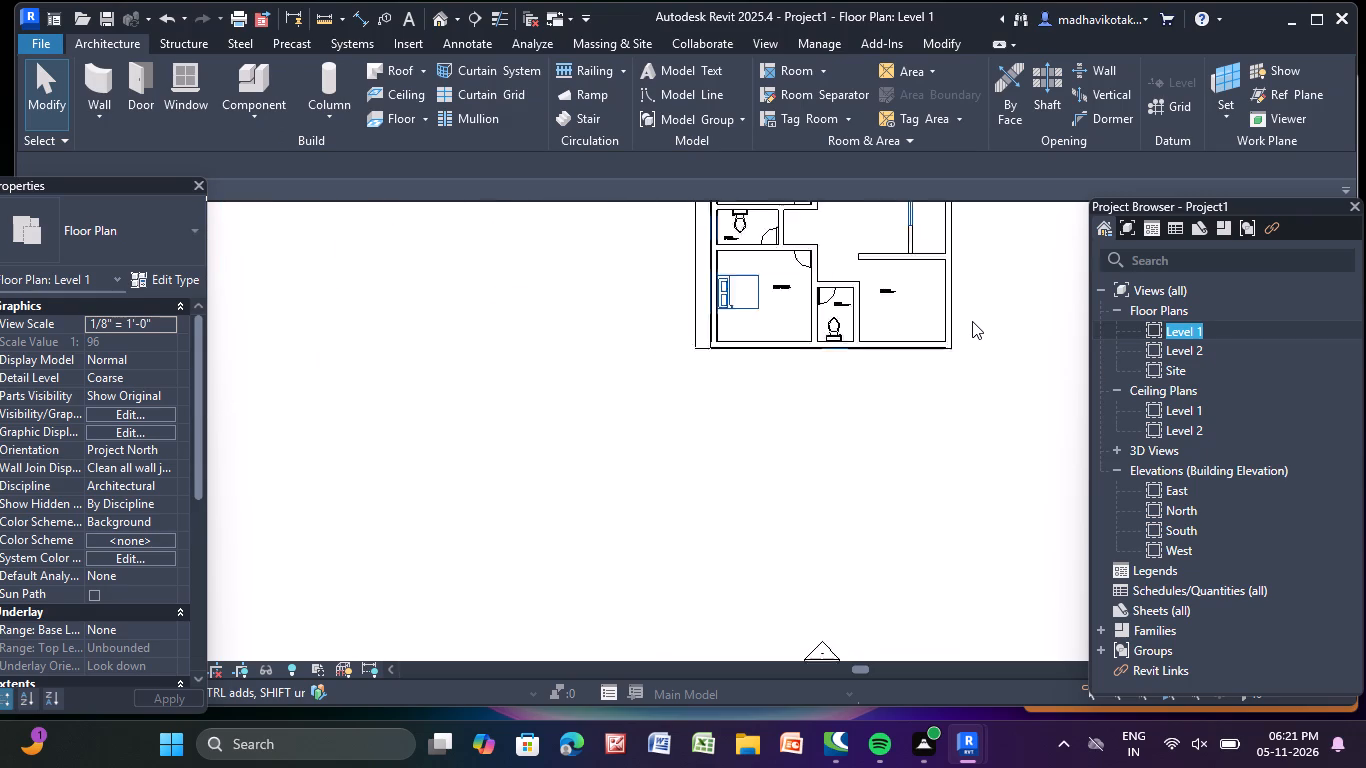
pyautogui.scroll(-14, 972, 321)
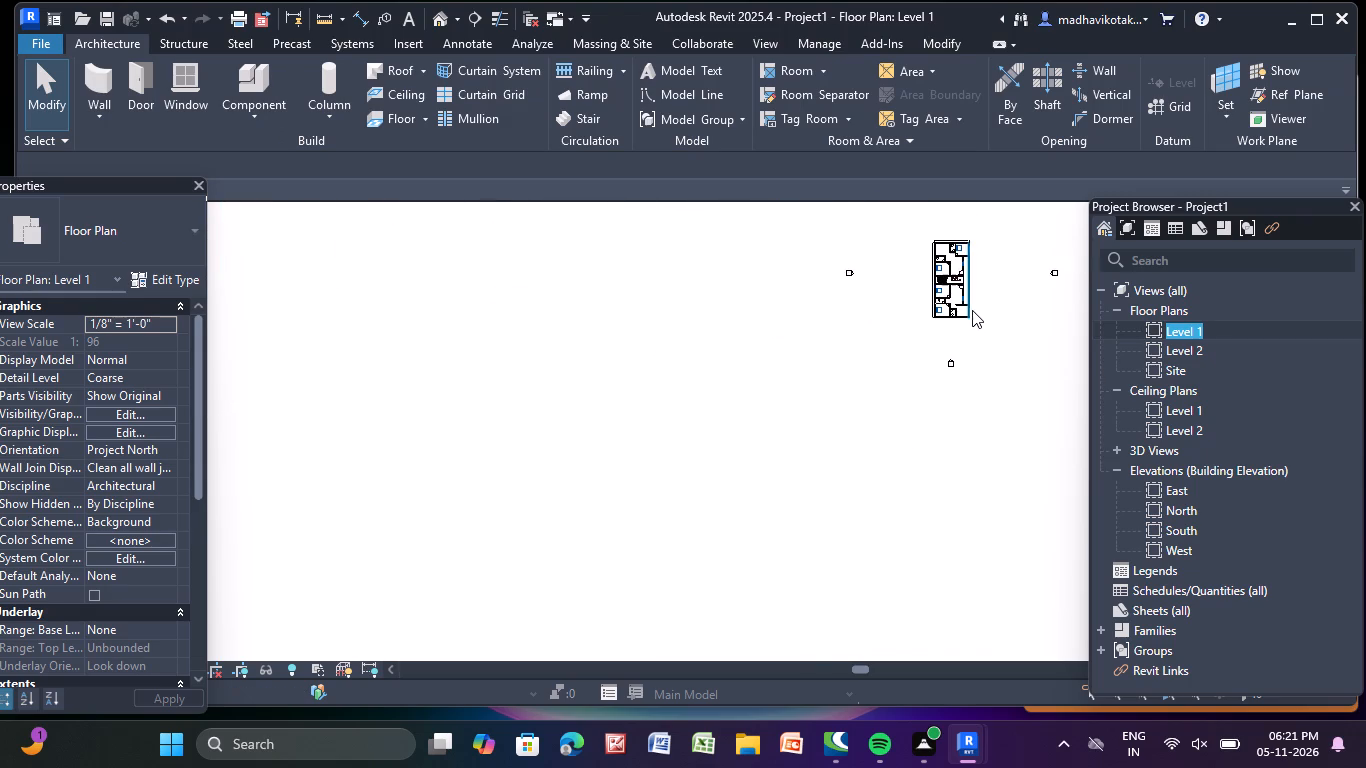
pyautogui.moveTo(972, 310); pyautogui.dragTo(711, 480, button='middle')
pyautogui.scroll(4, 710, 478)
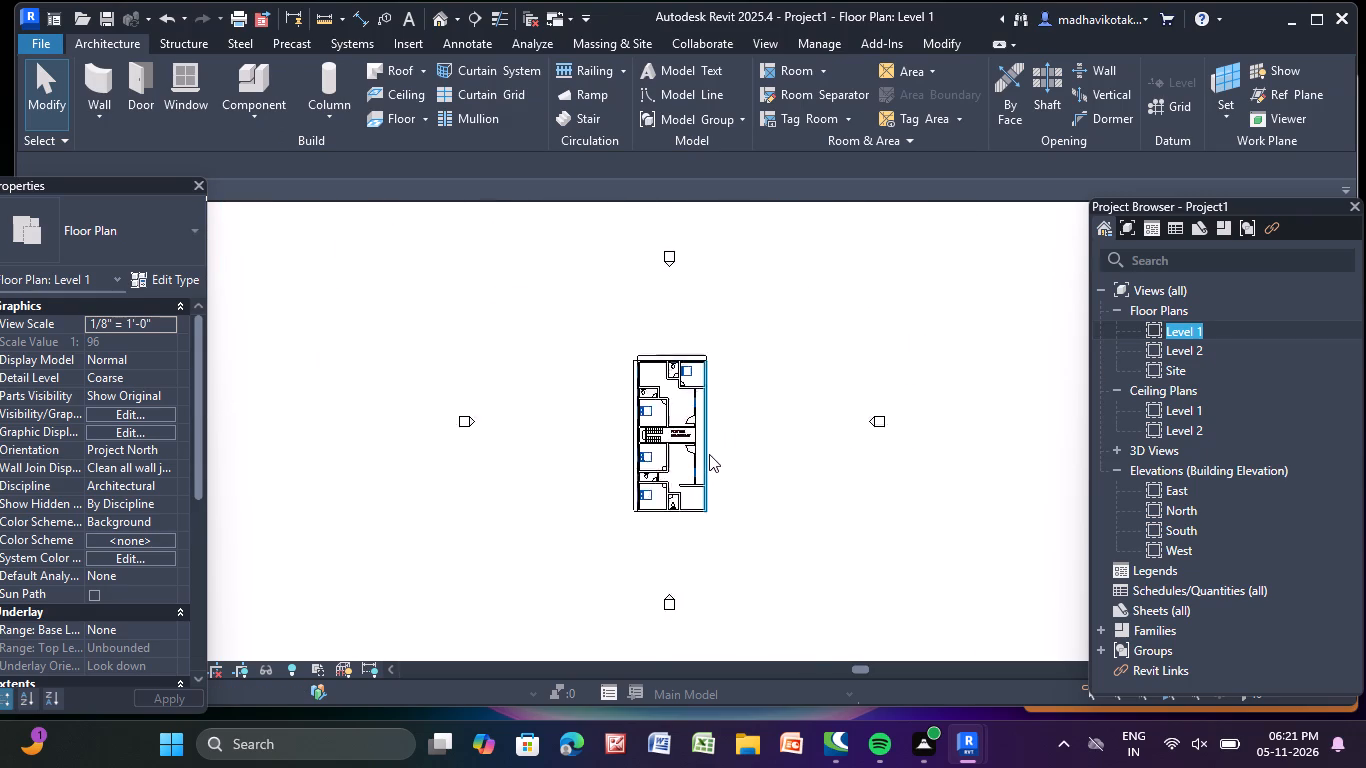
pyautogui.scroll(15, 709, 454)
pyautogui.moveTo(709, 435); pyautogui.dragTo(711, 445, button='middle')
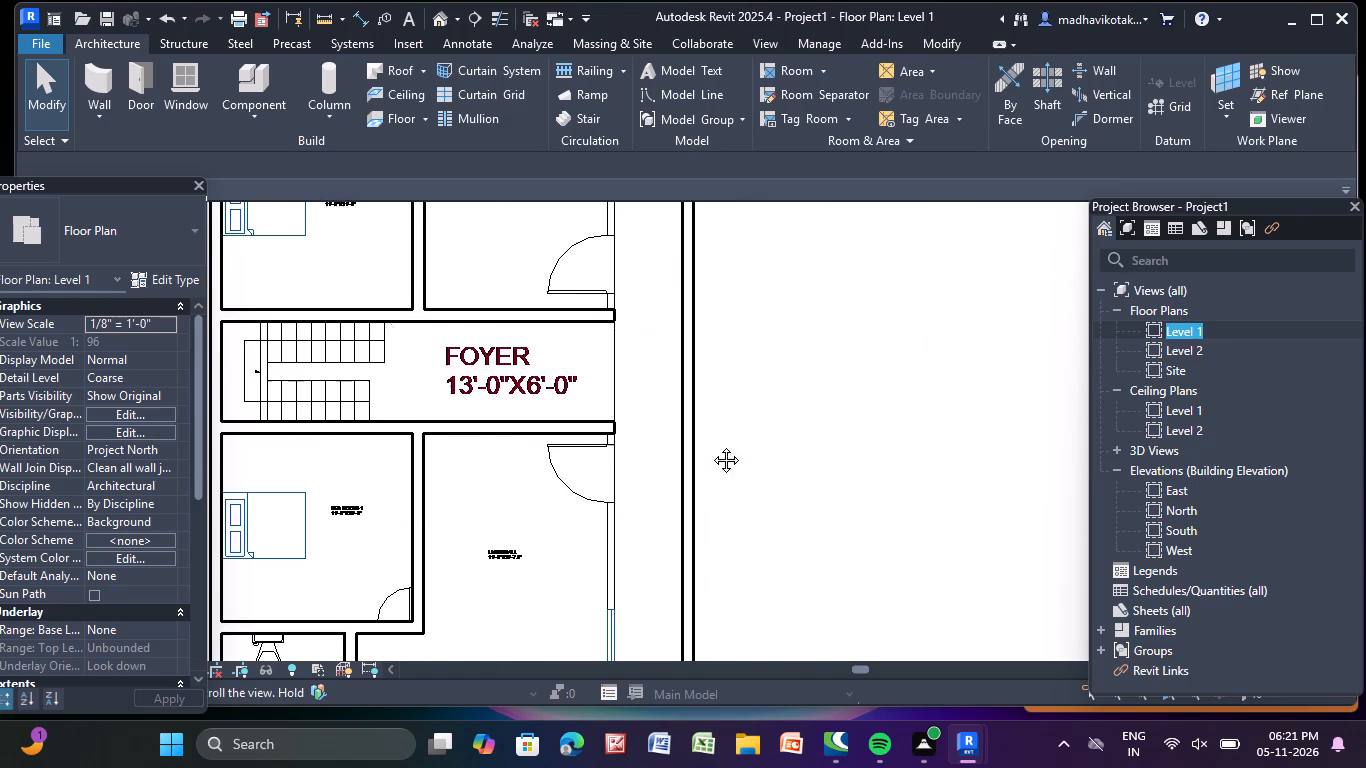
pyautogui.moveTo(711, 445); pyautogui.dragTo(956, 733, button='middle')
pyautogui.scroll(-2, 953, 698)
pyautogui.scroll(-1, 939, 589)
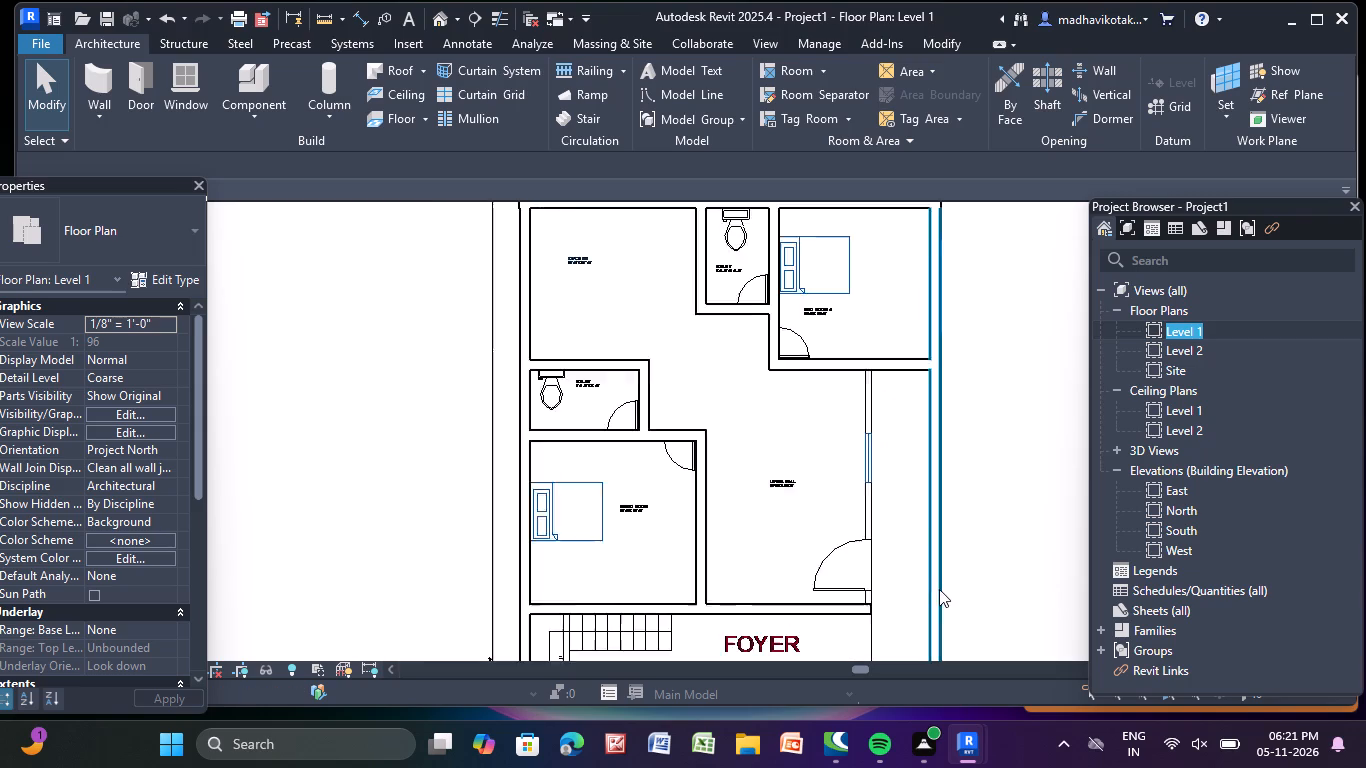
pyautogui.scroll(-1, 939, 589)
pyautogui.moveTo(939, 589); pyautogui.dragTo(899, 427, button='middle')
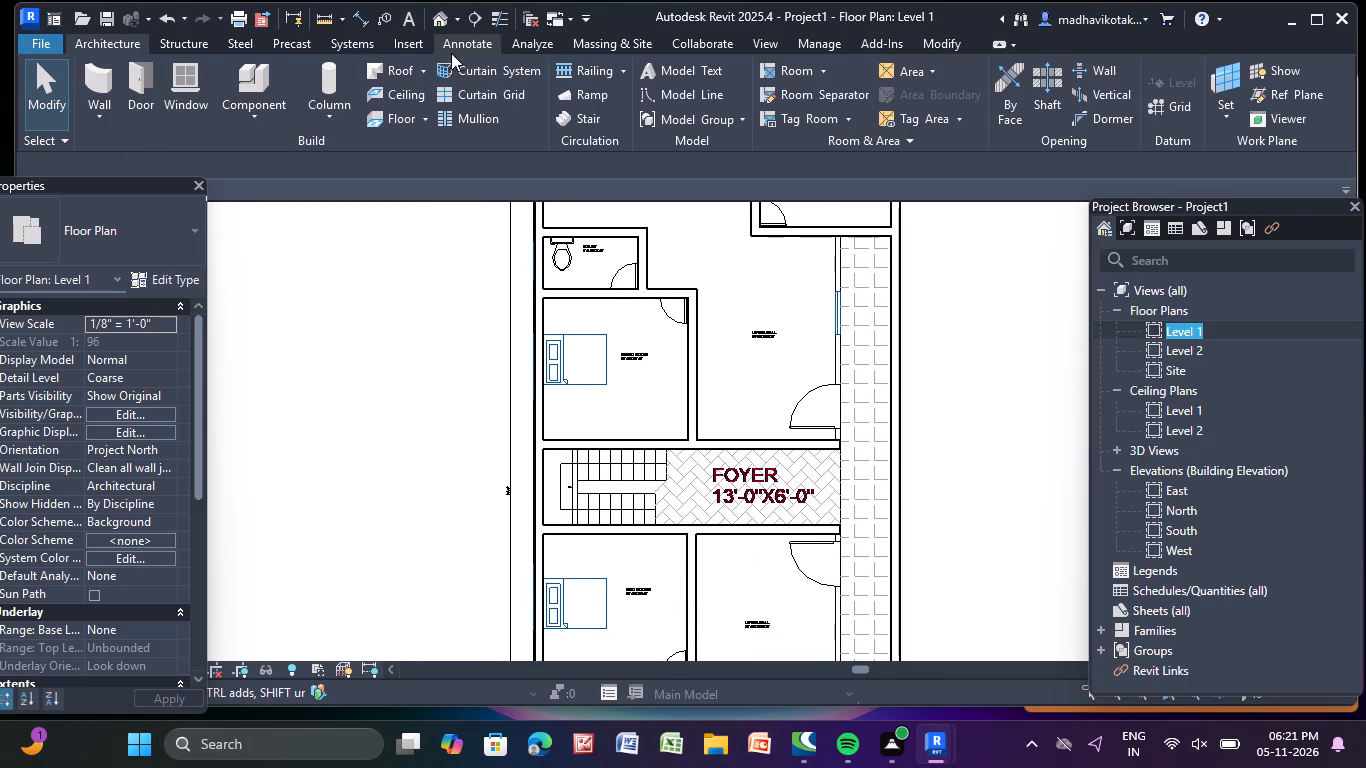
# Load the Doors_ExtSgl_w-Glazing_Bars_Arched family from the Doors category of the Autodesk family library.
pyautogui.click(404, 40)
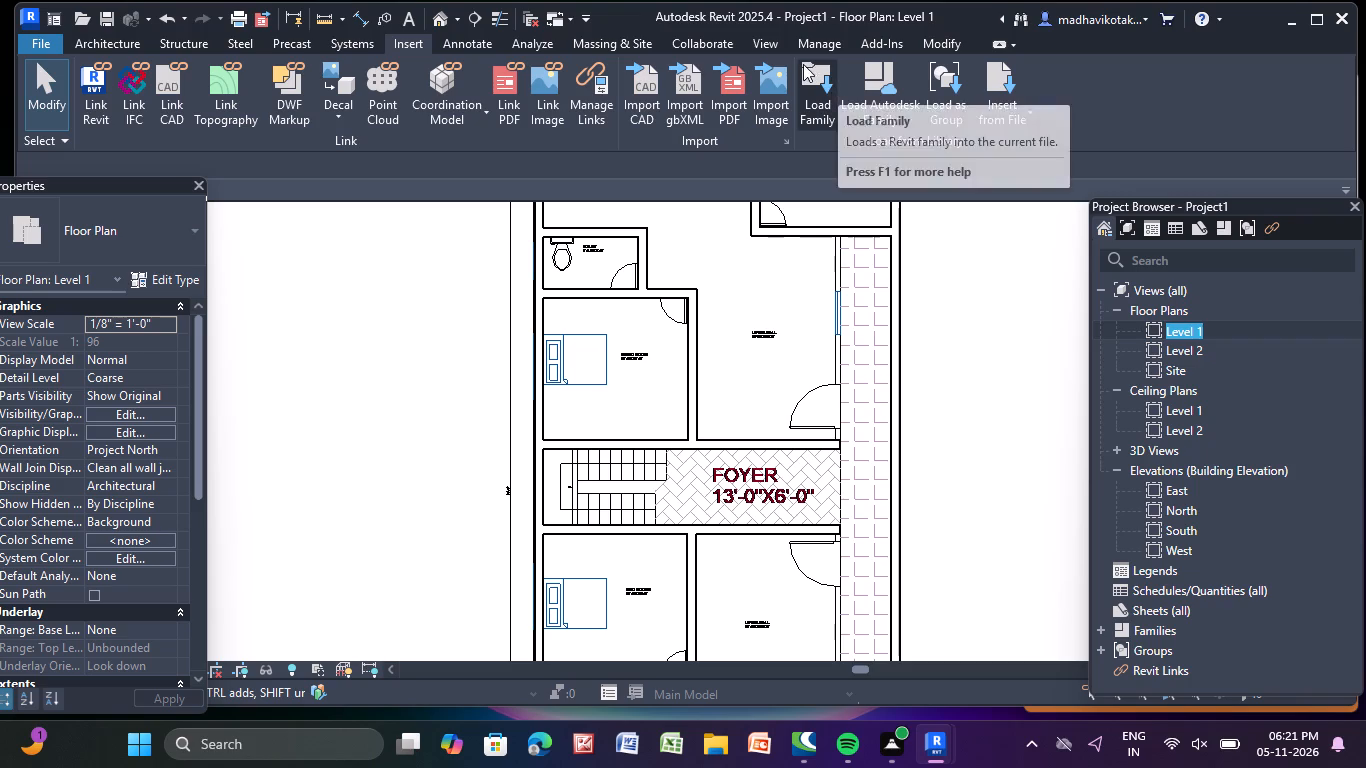
pyautogui.click(878, 74)
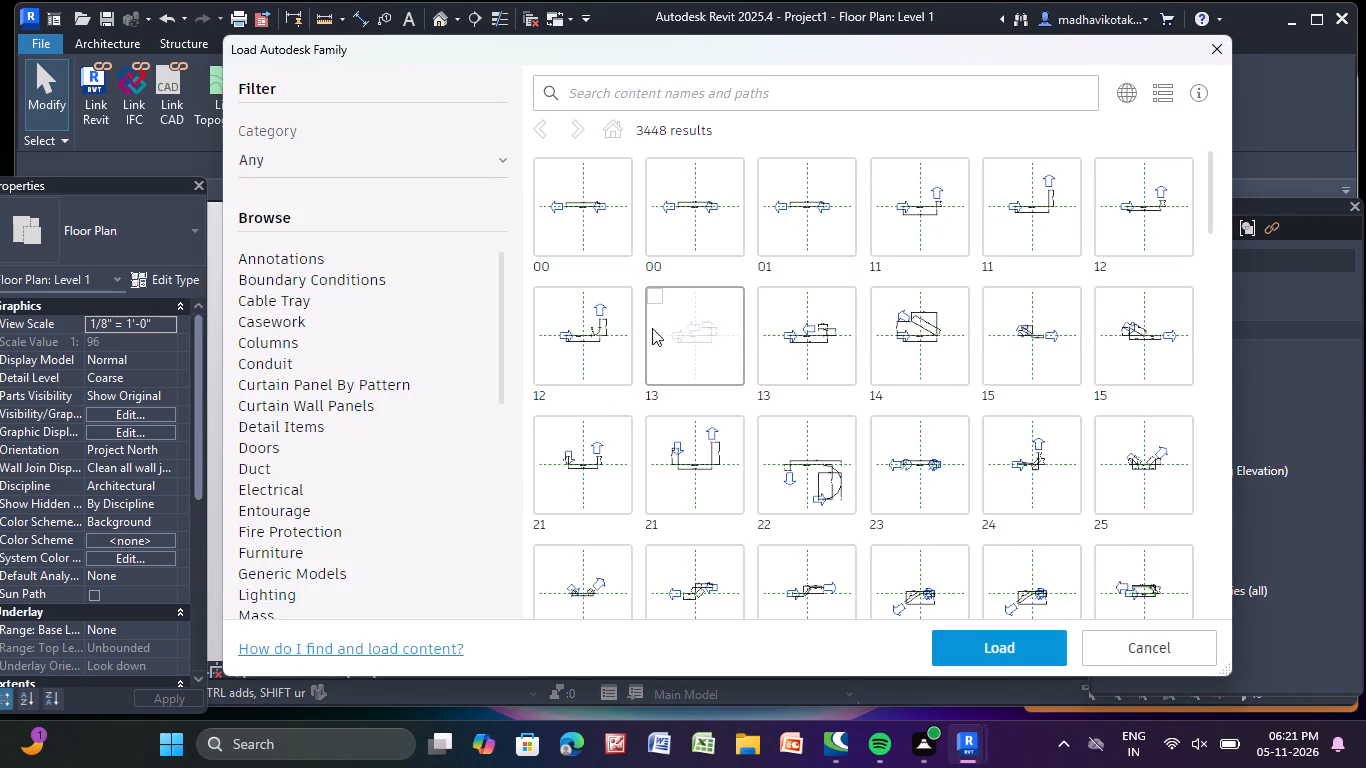
pyautogui.click(274, 452)
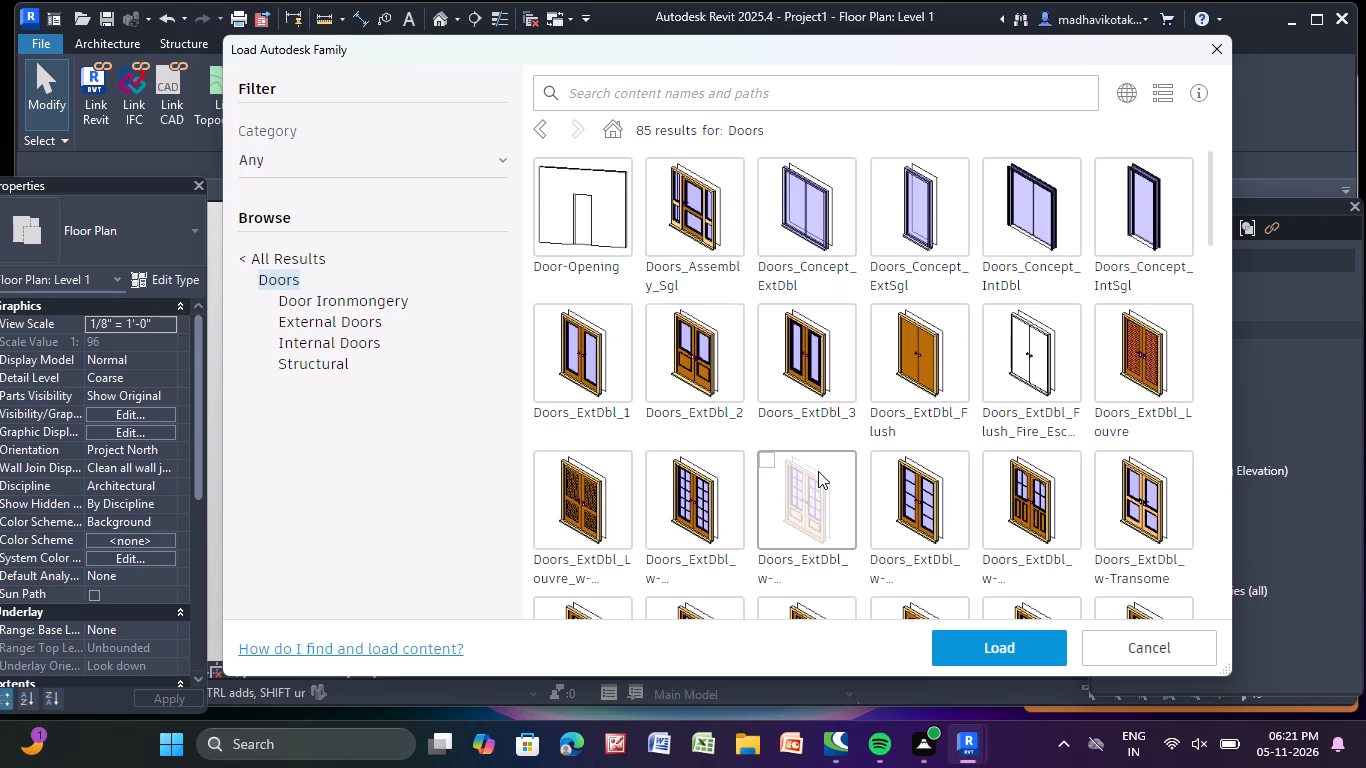
pyautogui.scroll(-2, 846, 580)
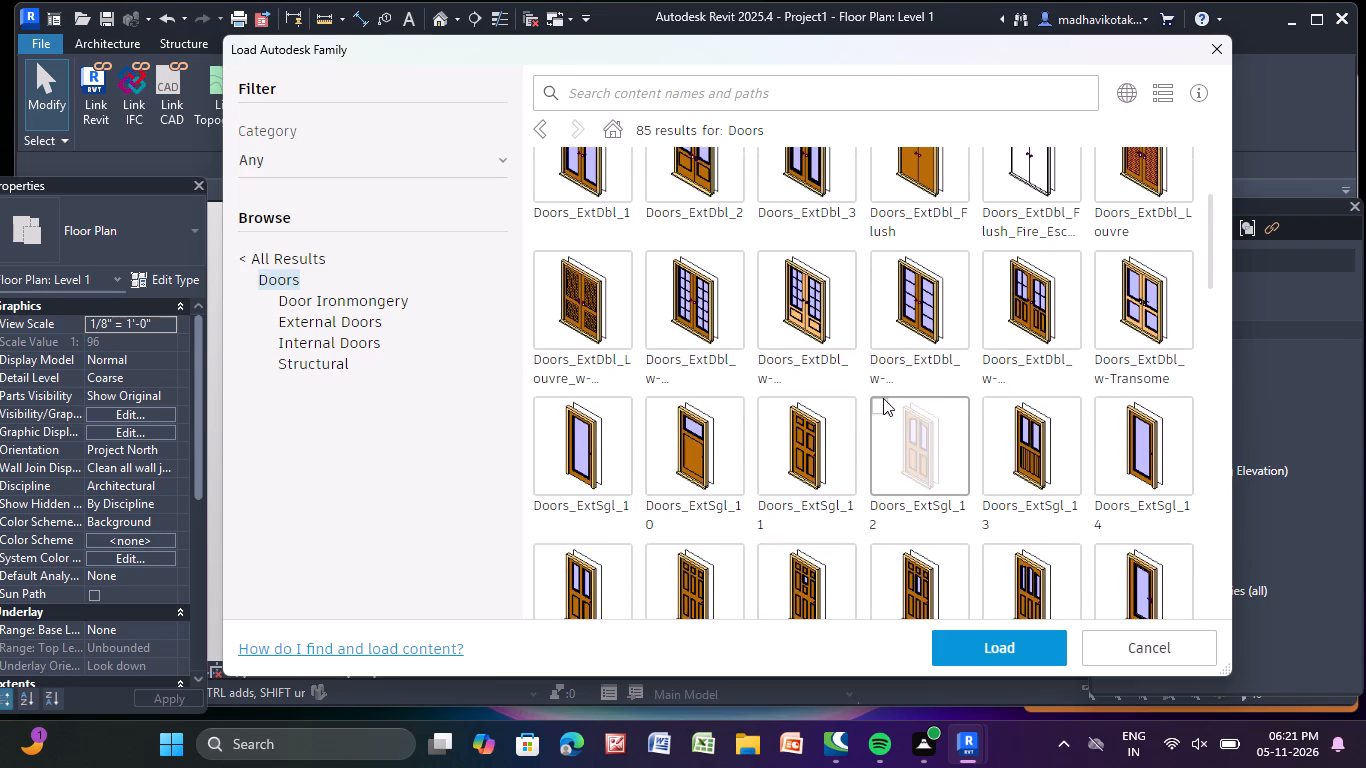
pyautogui.scroll(-3, 883, 398)
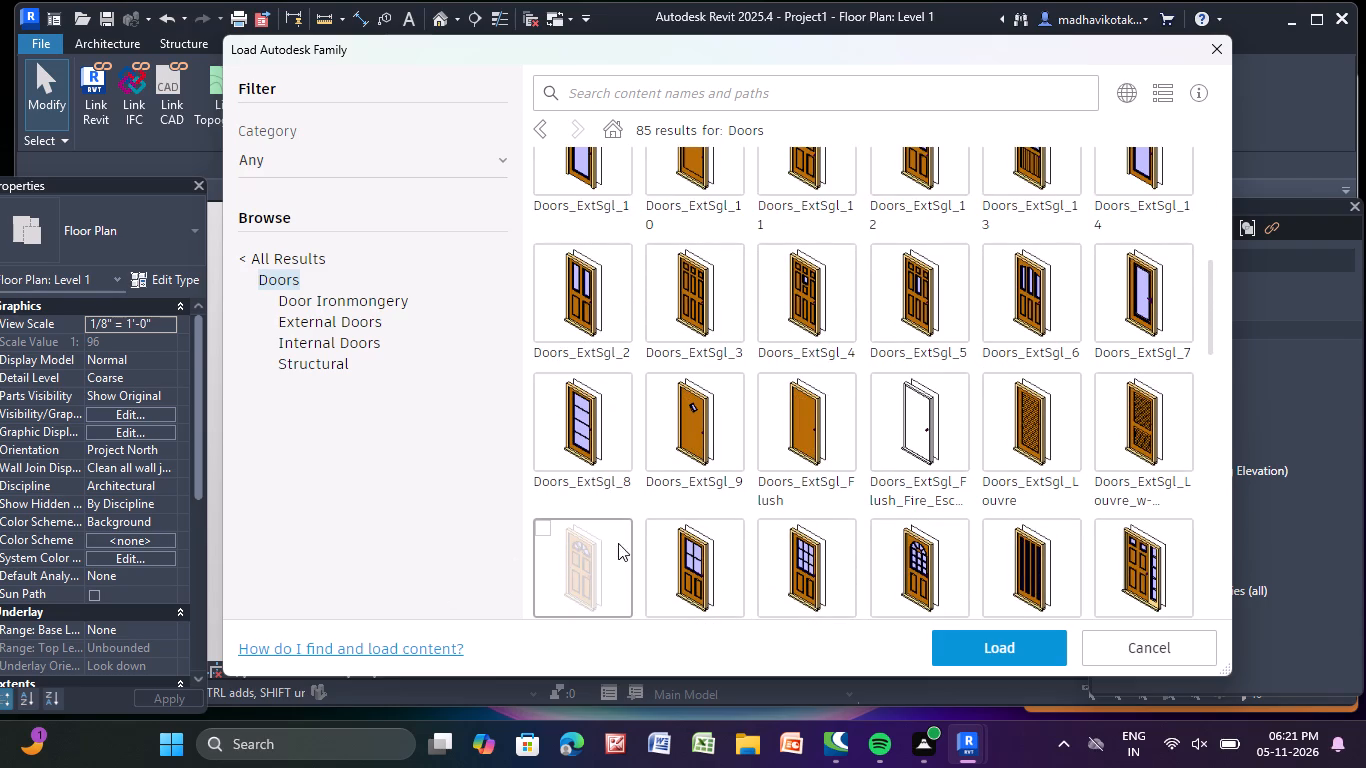
pyautogui.click(930, 553)
pyautogui.click(987, 646)
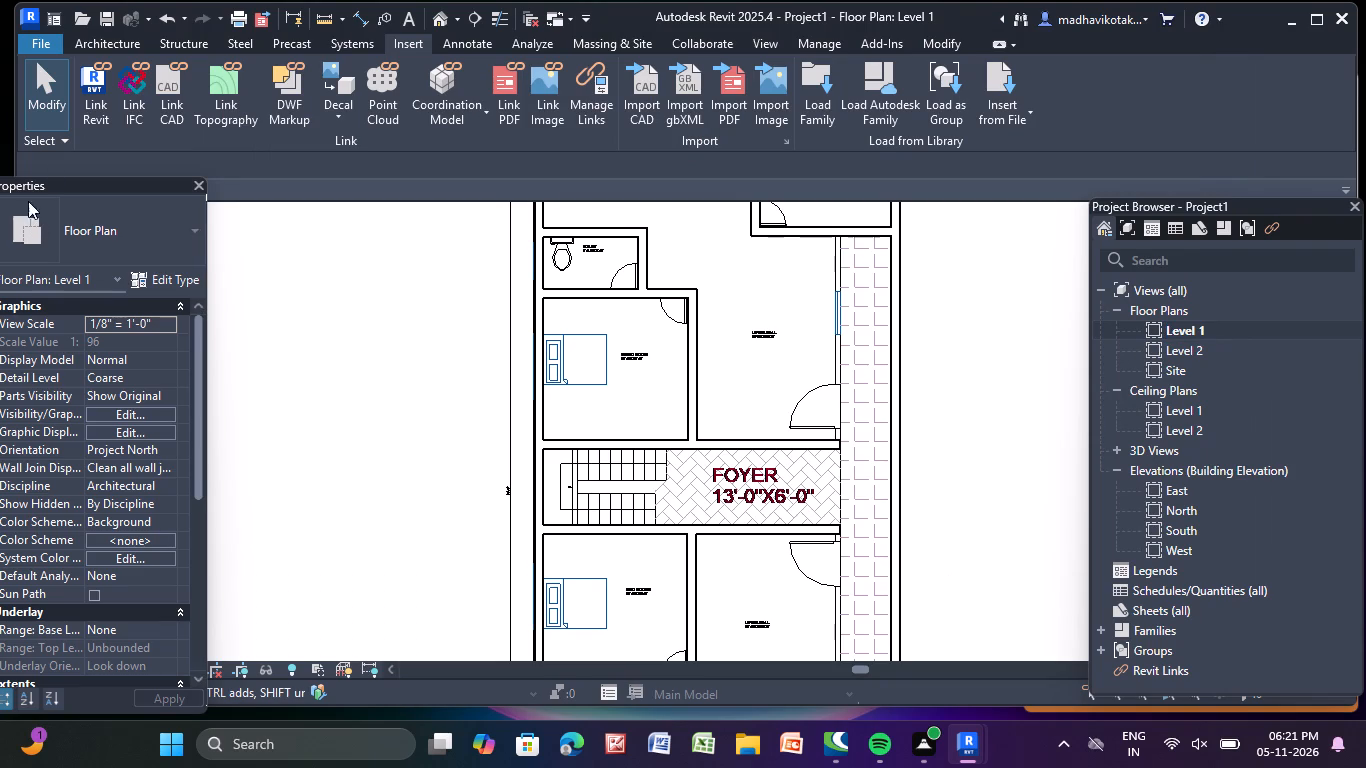
# Measure the width of the living hall's entrance door opening beside the foyer with an aligned dimension, without placing it.
pyautogui.click(96, 38)
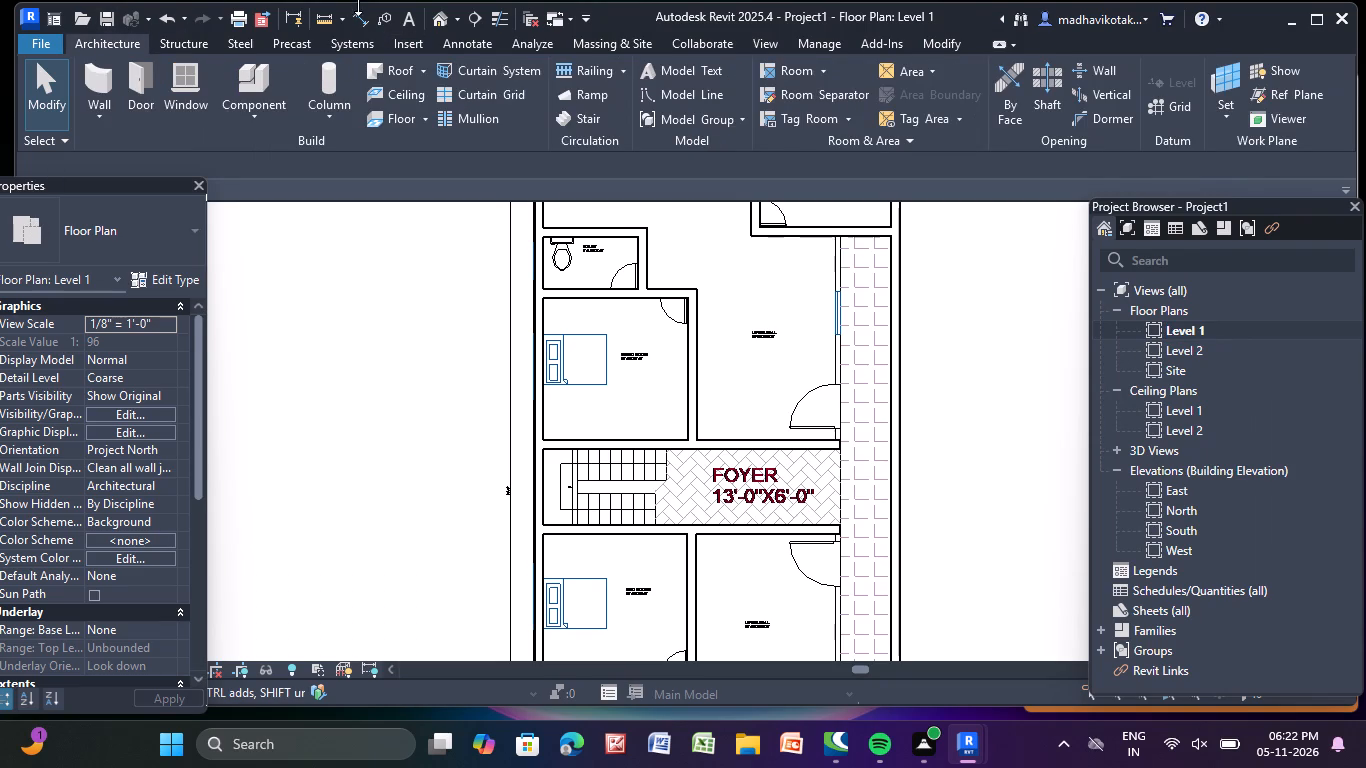
pyautogui.click(358, 17)
pyautogui.scroll(8, 842, 413)
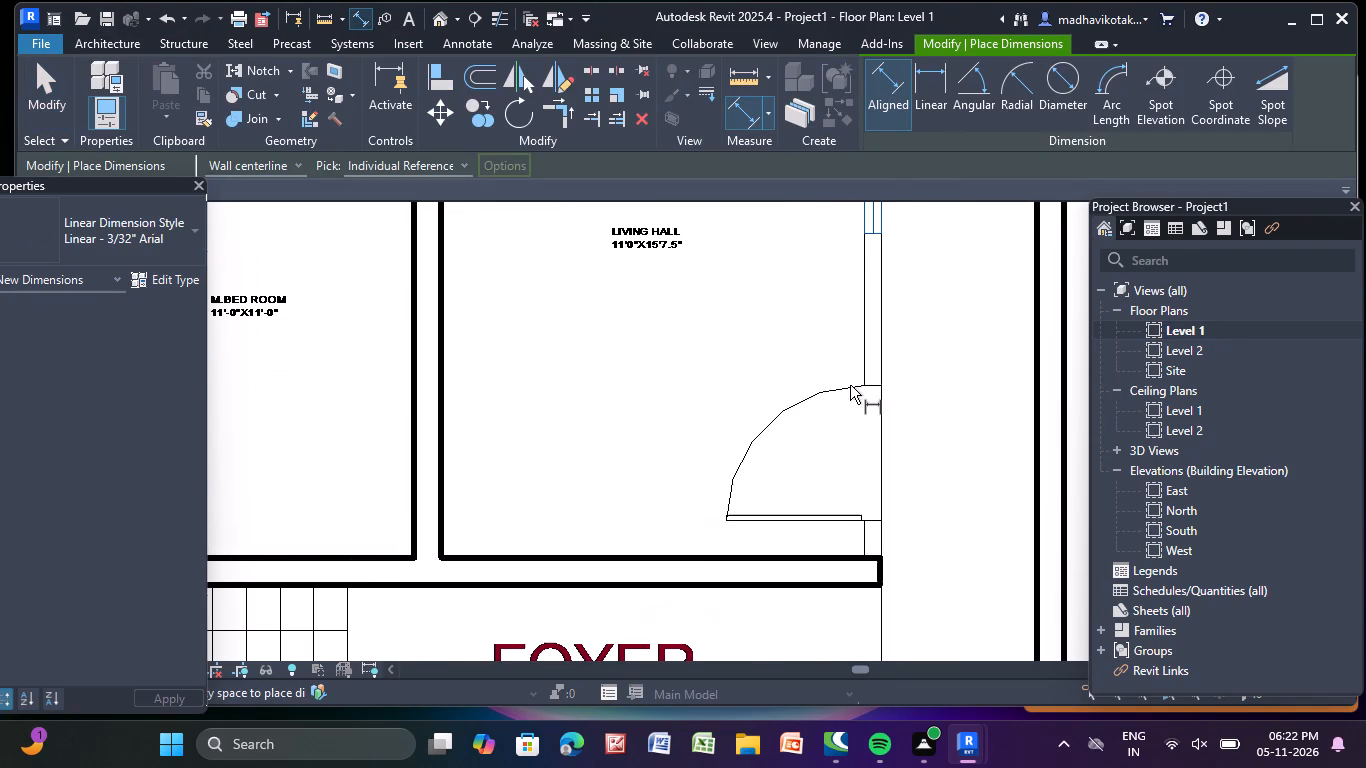
pyautogui.click(868, 385)
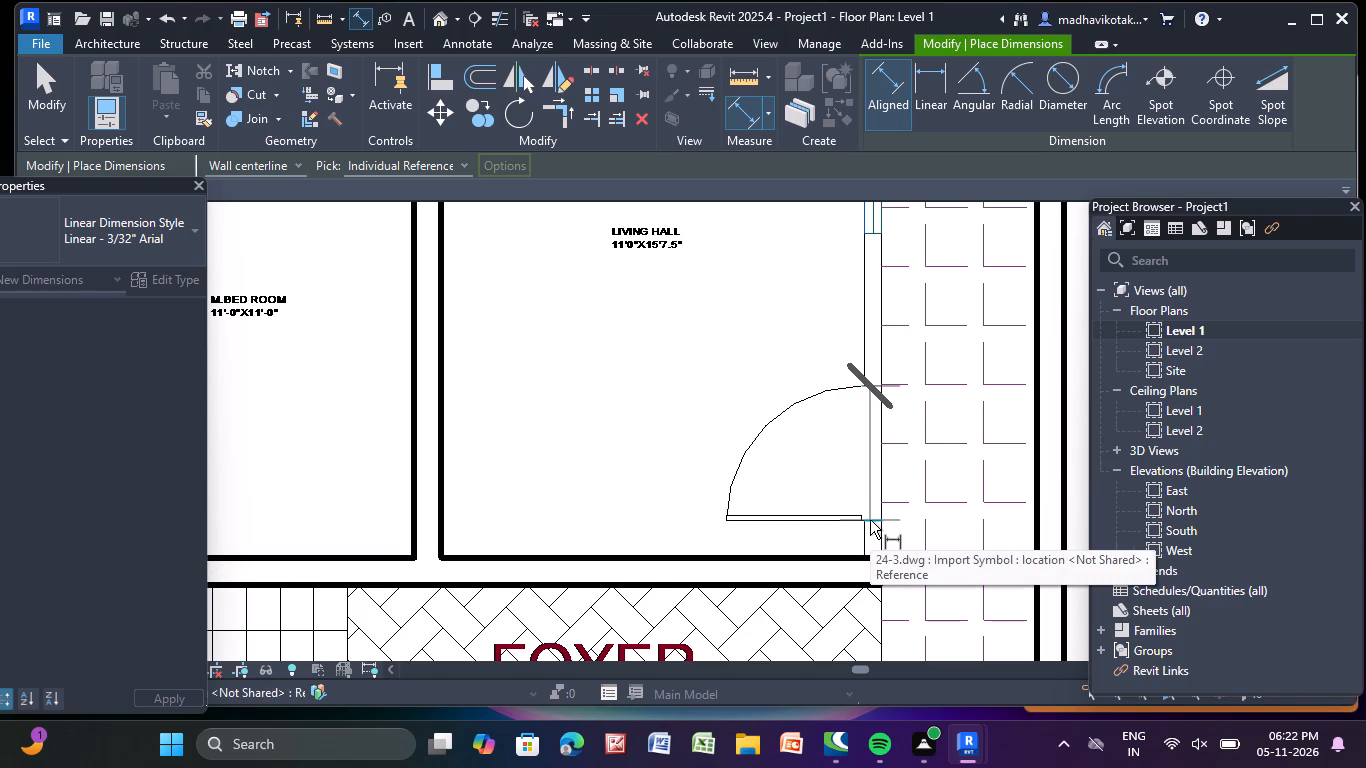
pyautogui.click(870, 520)
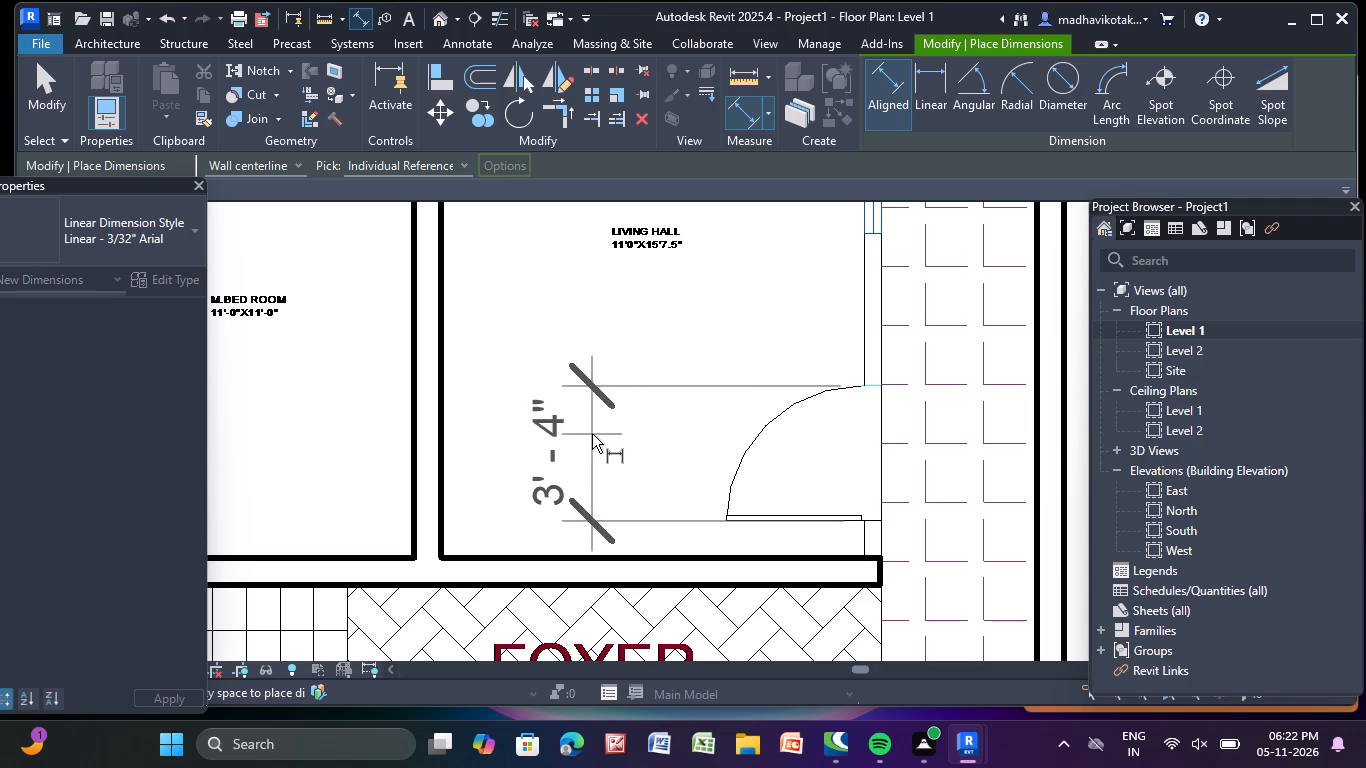
pyautogui.press('Escape')
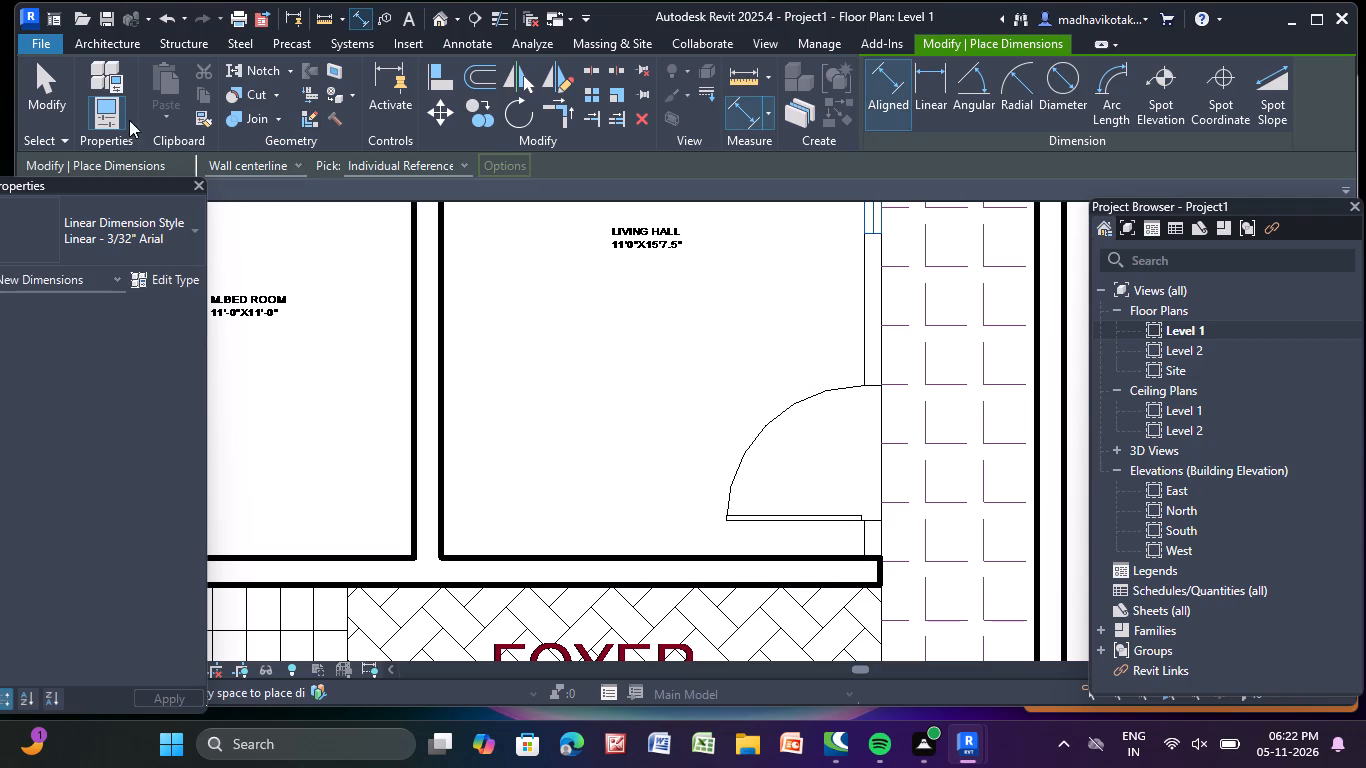
# Duplicate the 910x2110mm type of the Doors_ExtSgl_w-Glazing_Bars_Arched door and name the new type 3'x4".
pyautogui.click(111, 42)
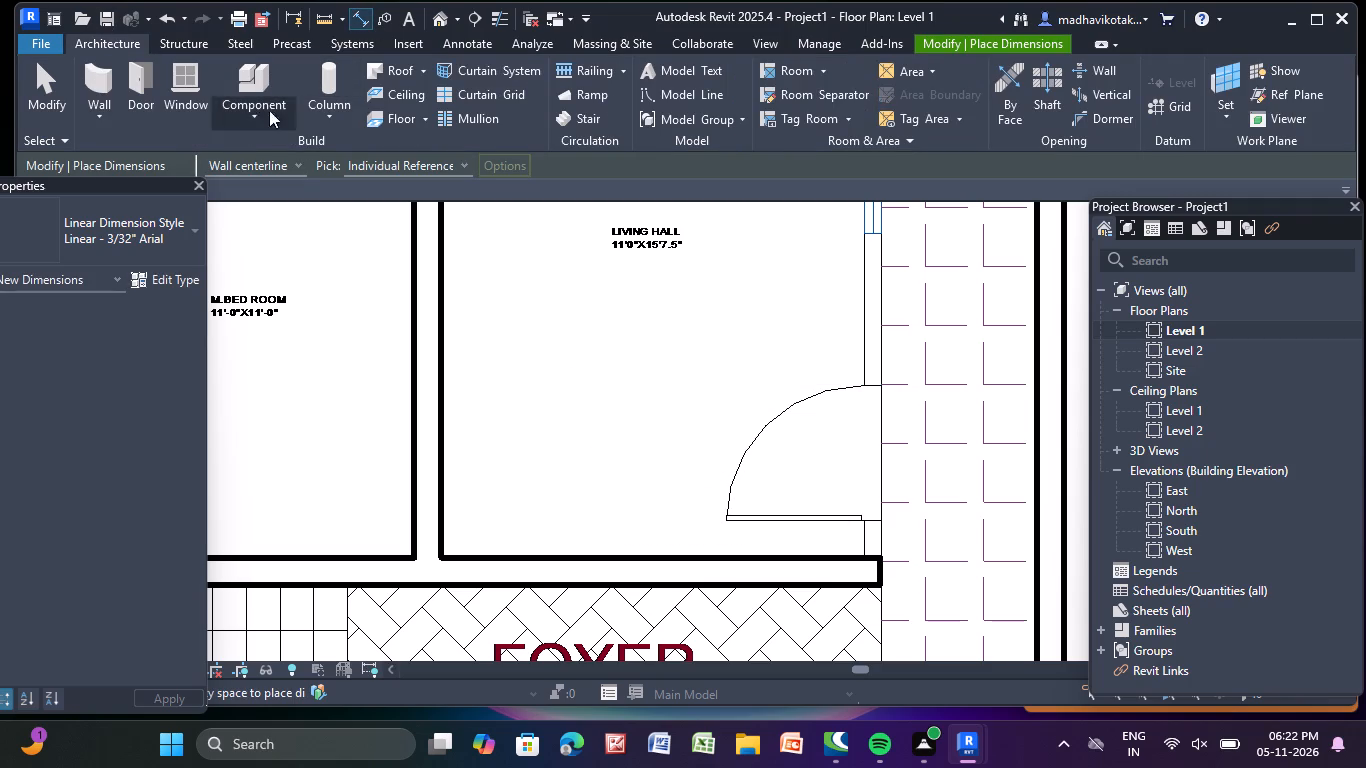
pyautogui.click(133, 77)
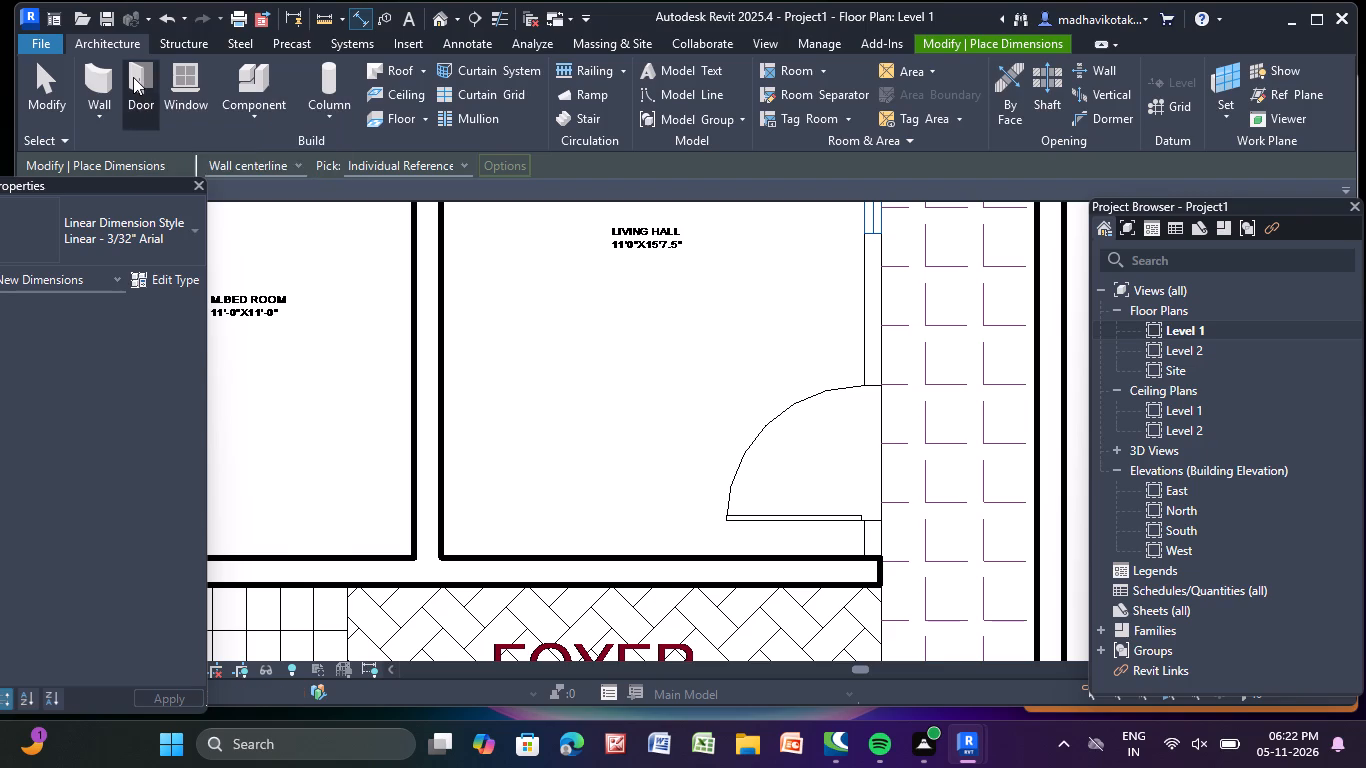
pyautogui.click(168, 279)
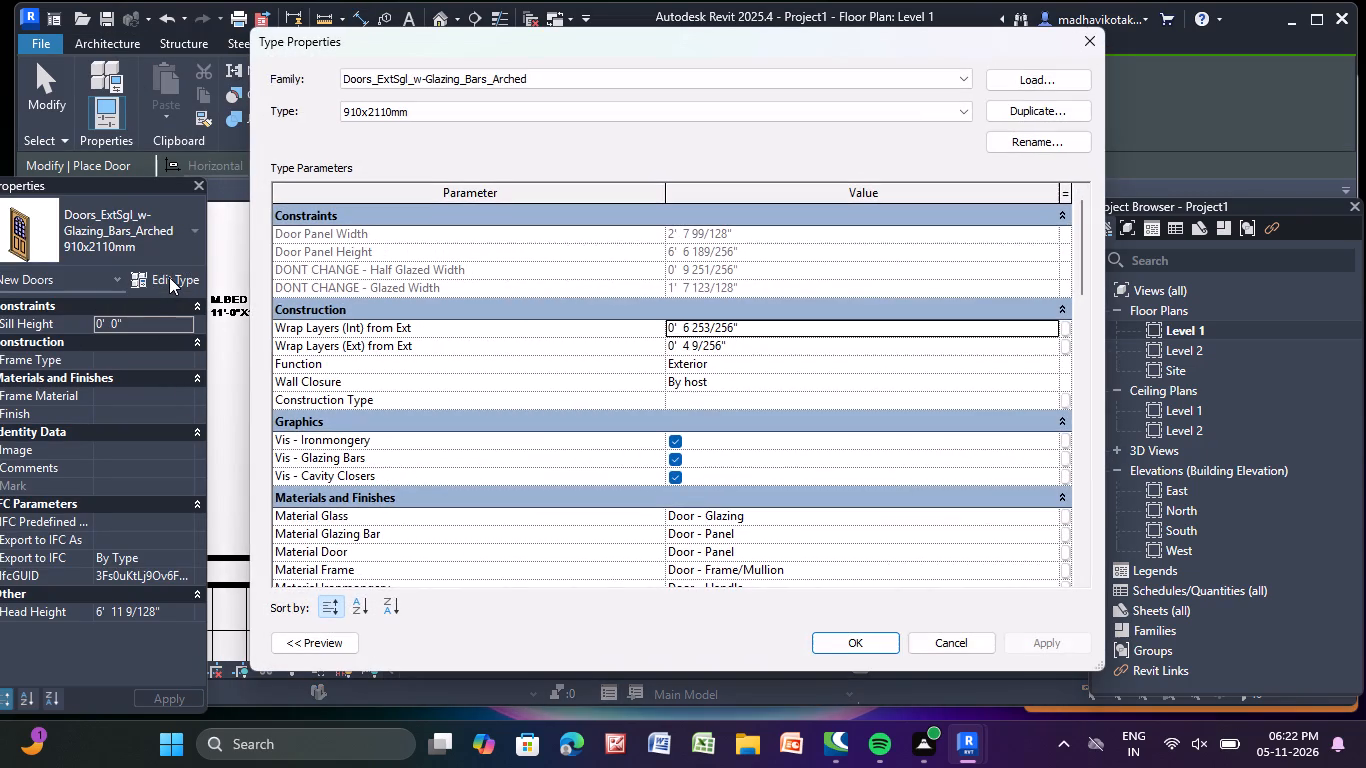
pyautogui.click(1055, 100)
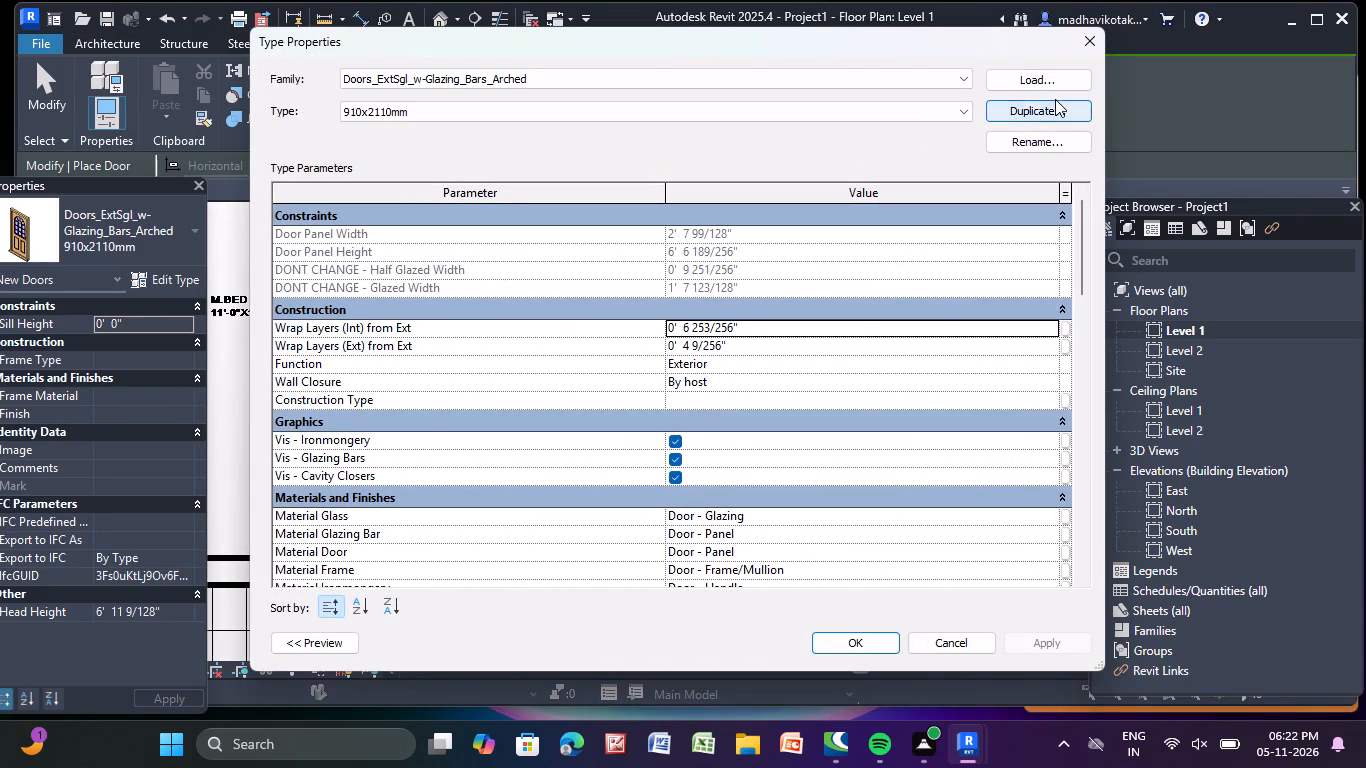
pyautogui.click(711, 352)
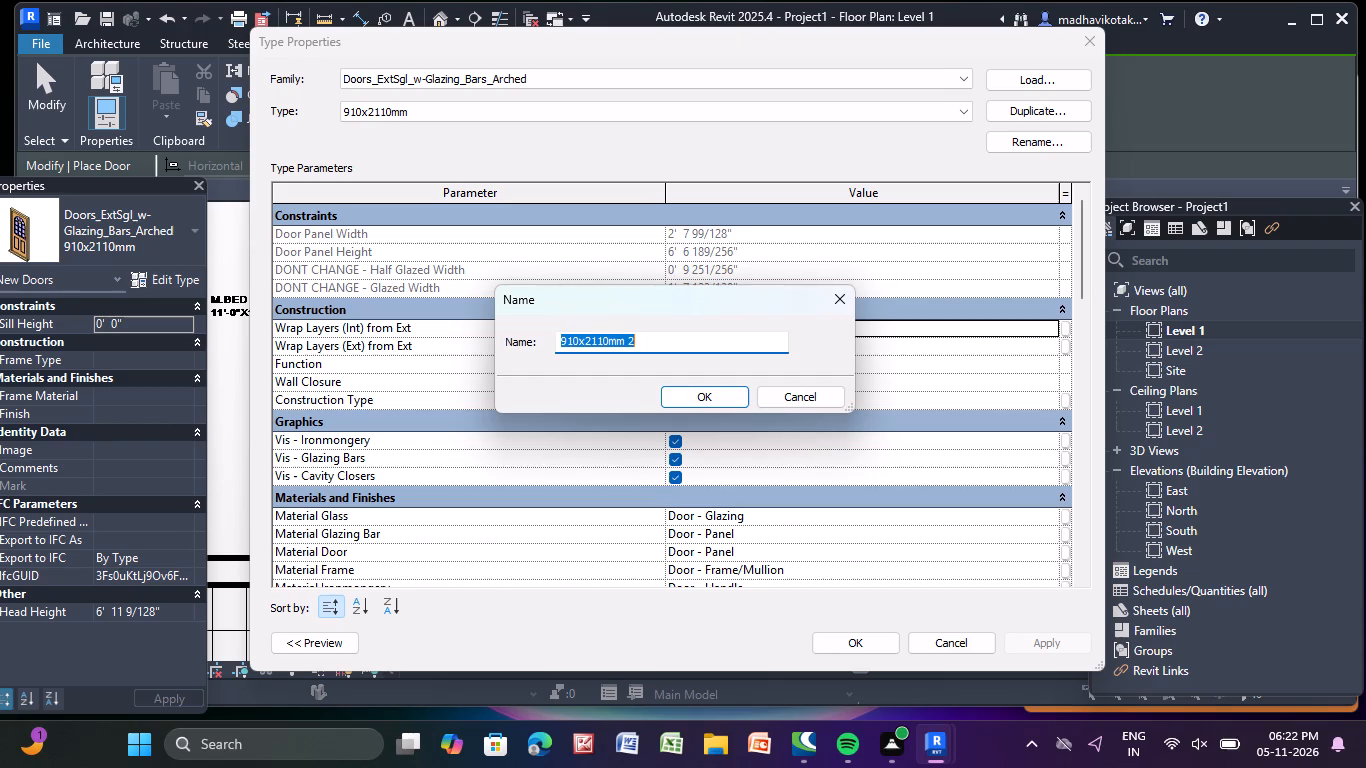
pyautogui.press('BackSpace')
pyautogui.press('BackSpace')
pyautogui.press('BackSpace')
pyautogui.press('BackSpace')
pyautogui.press('BackSpace')
pyautogui.press('BackSpace')
pyautogui.press('BackSpace')
pyautogui.press('BackSpace')
pyautogui.press('BackSpace')
pyautogui.press('BackSpace')
pyautogui.press('BackSpace')
pyautogui.press('BackSpace')
pyautogui.press('BackSpace')
pyautogui.press('BackSpace')
pyautogui.press('BackSpace')
pyautogui.press('BackSpace')
pyautogui.press('BackSpace')
pyautogui.press('BackSpace')
pyautogui.press('BackSpace')
pyautogui.press('BackSpace')
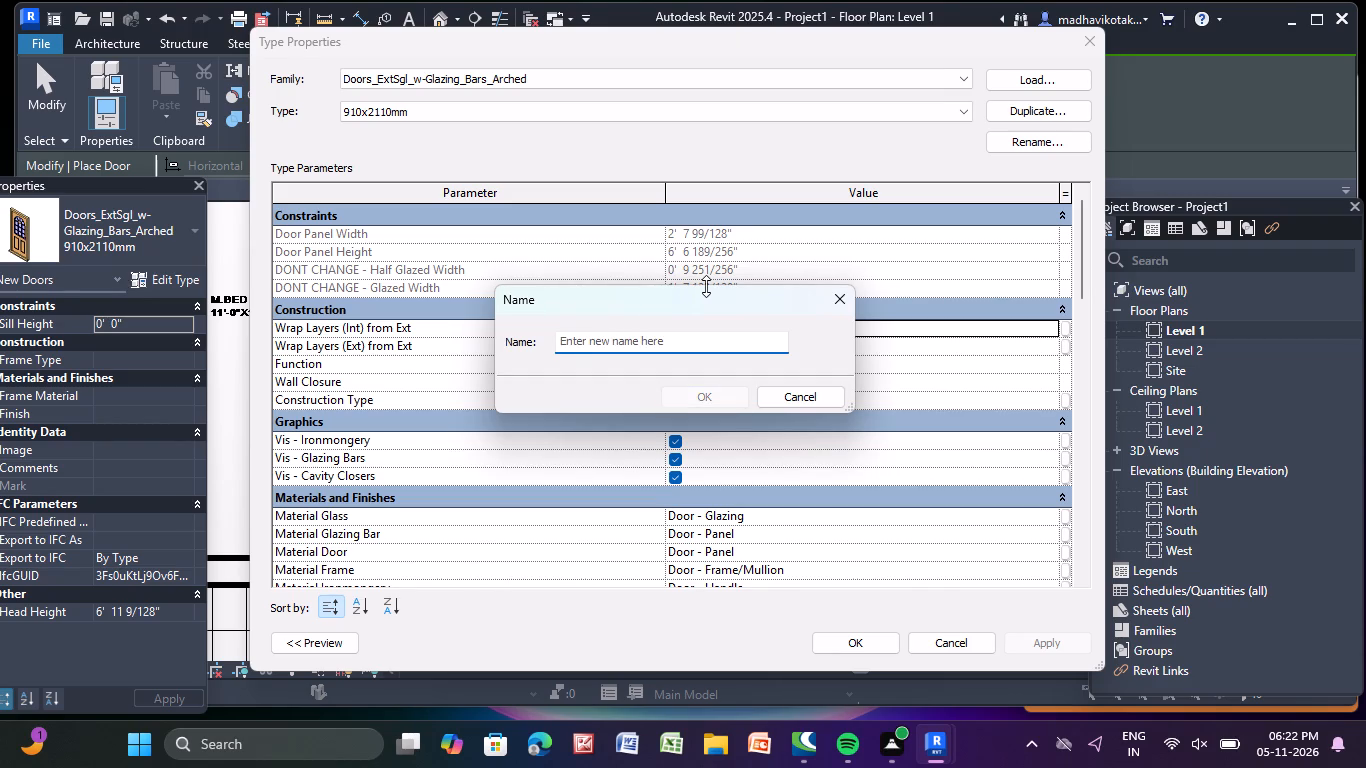
pyautogui.press('4')
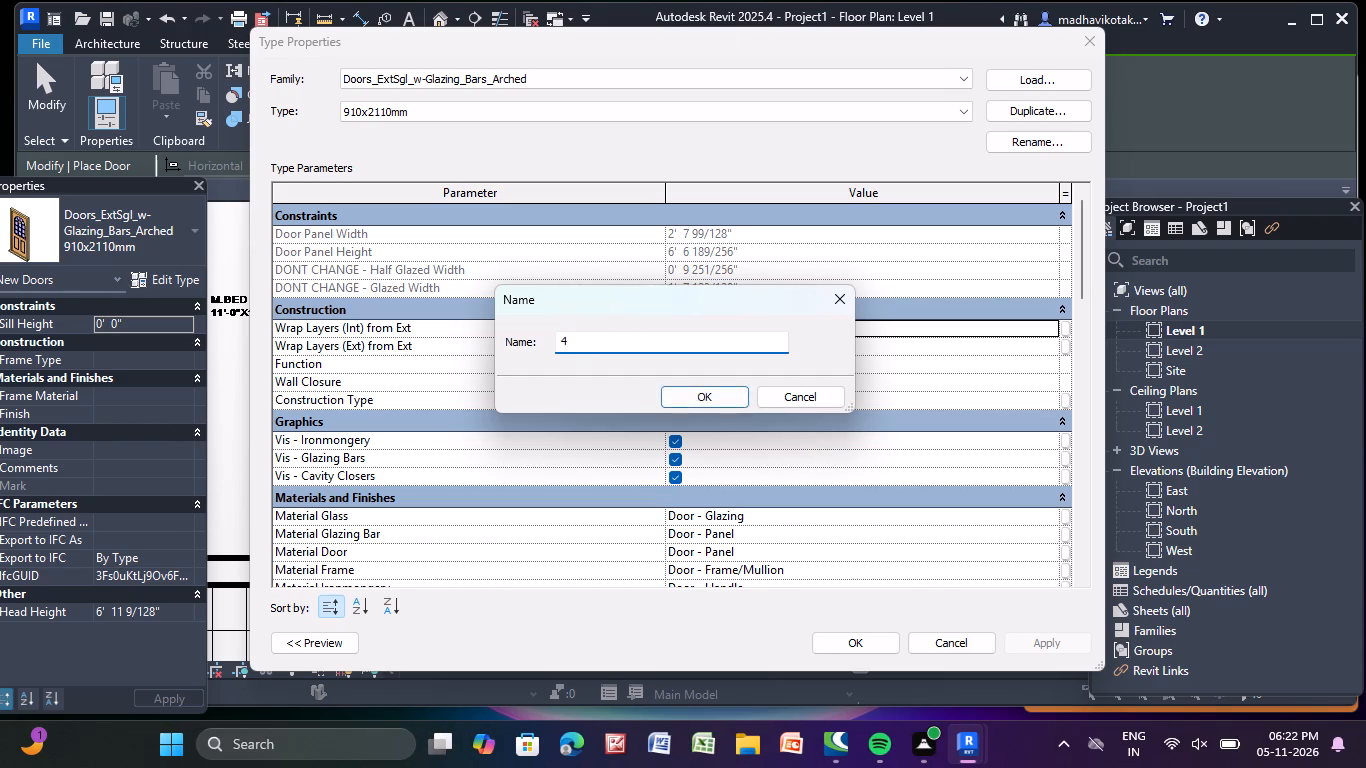
pyautogui.press('BackSpace')
pyautogui.press('BackSpace')
pyautogui.press('3')
pyautogui.press("'")
pyautogui.write('x4')
pyautogui.hotkey('shift', '"')
pyautogui.press('Return')
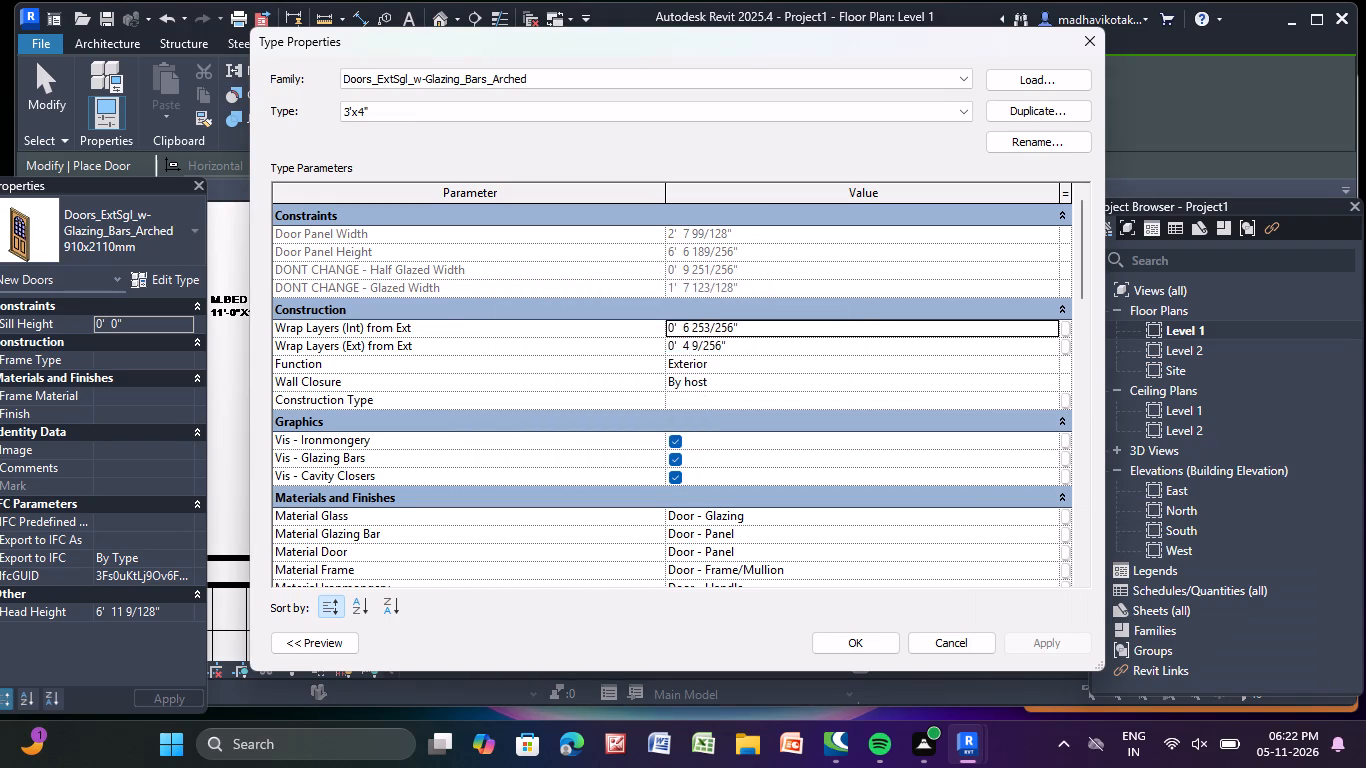
# Set the Width of the 3'x4" door type to 3' and apply the type changes.
pyautogui.scroll(-3, 681, 292)
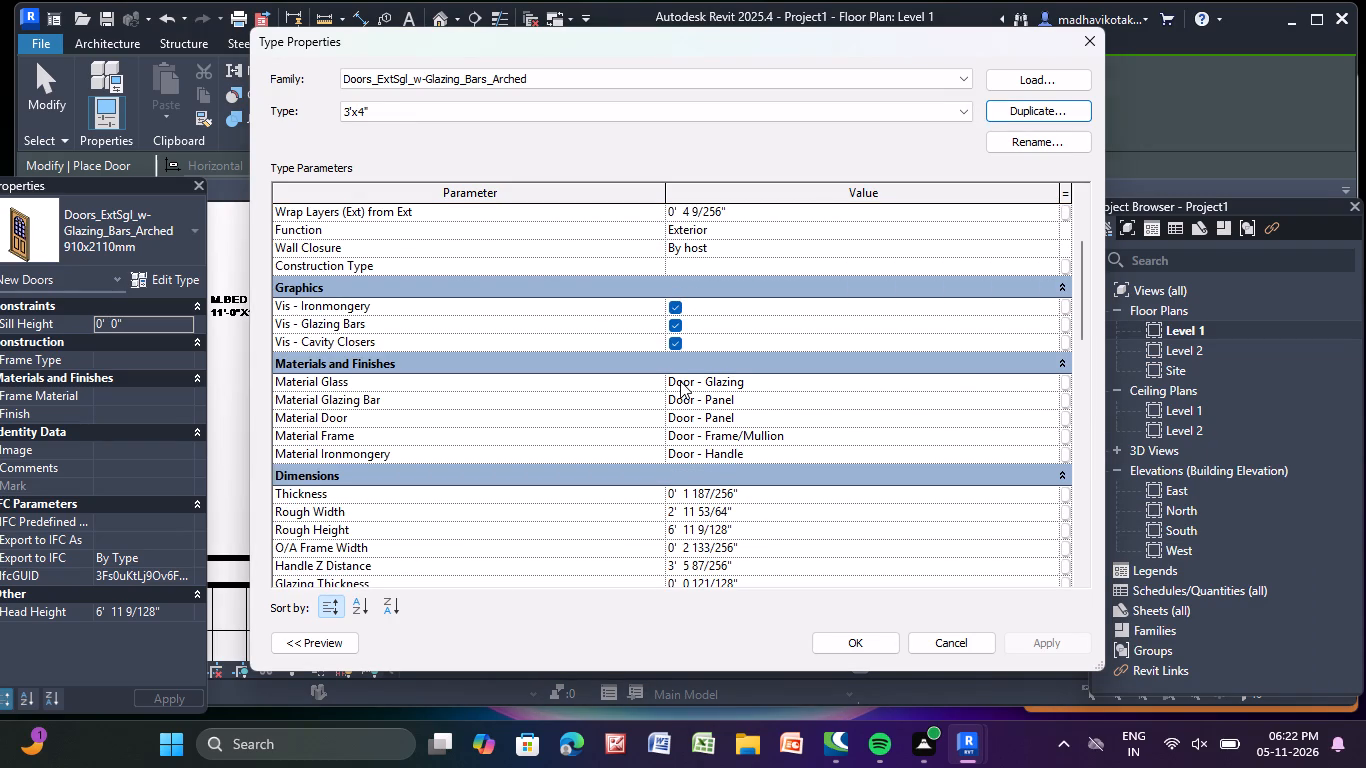
pyautogui.scroll(-4, 690, 548)
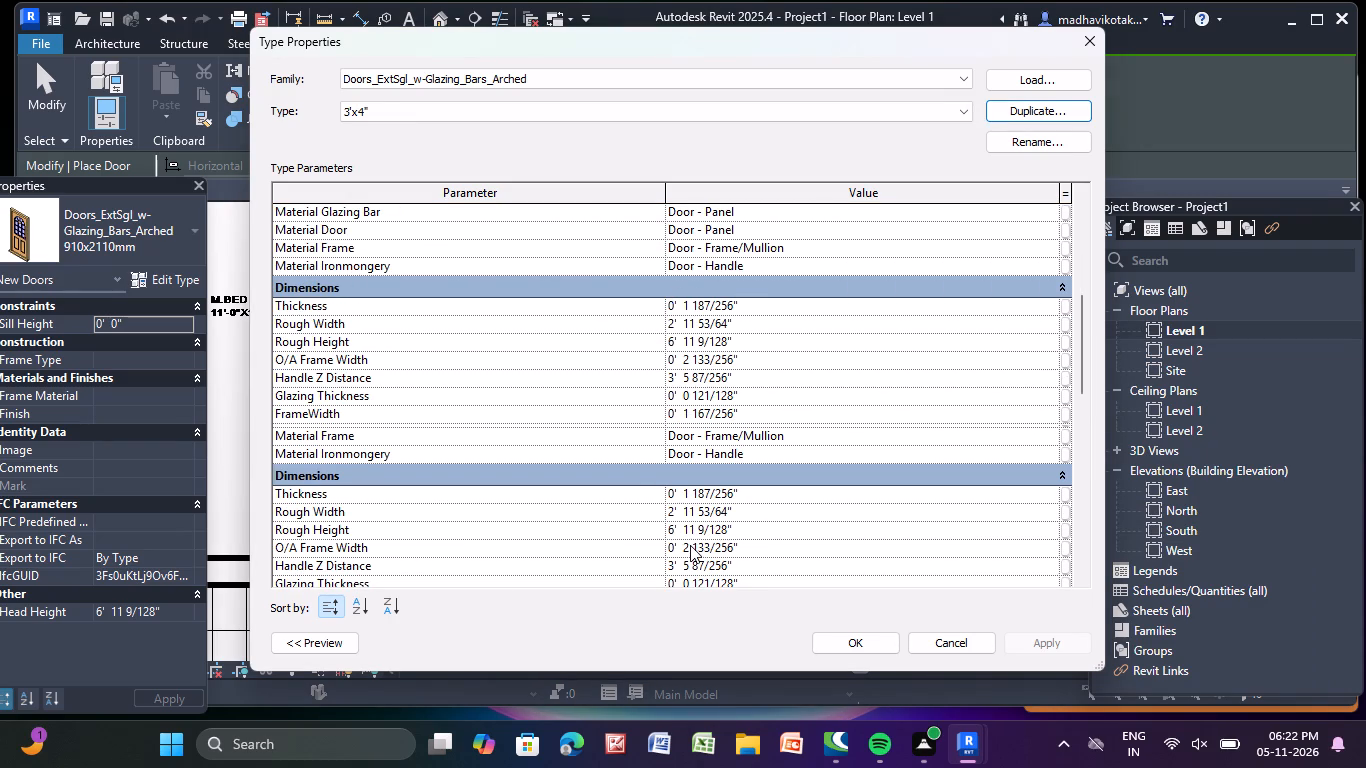
pyautogui.scroll(-1, 690, 543)
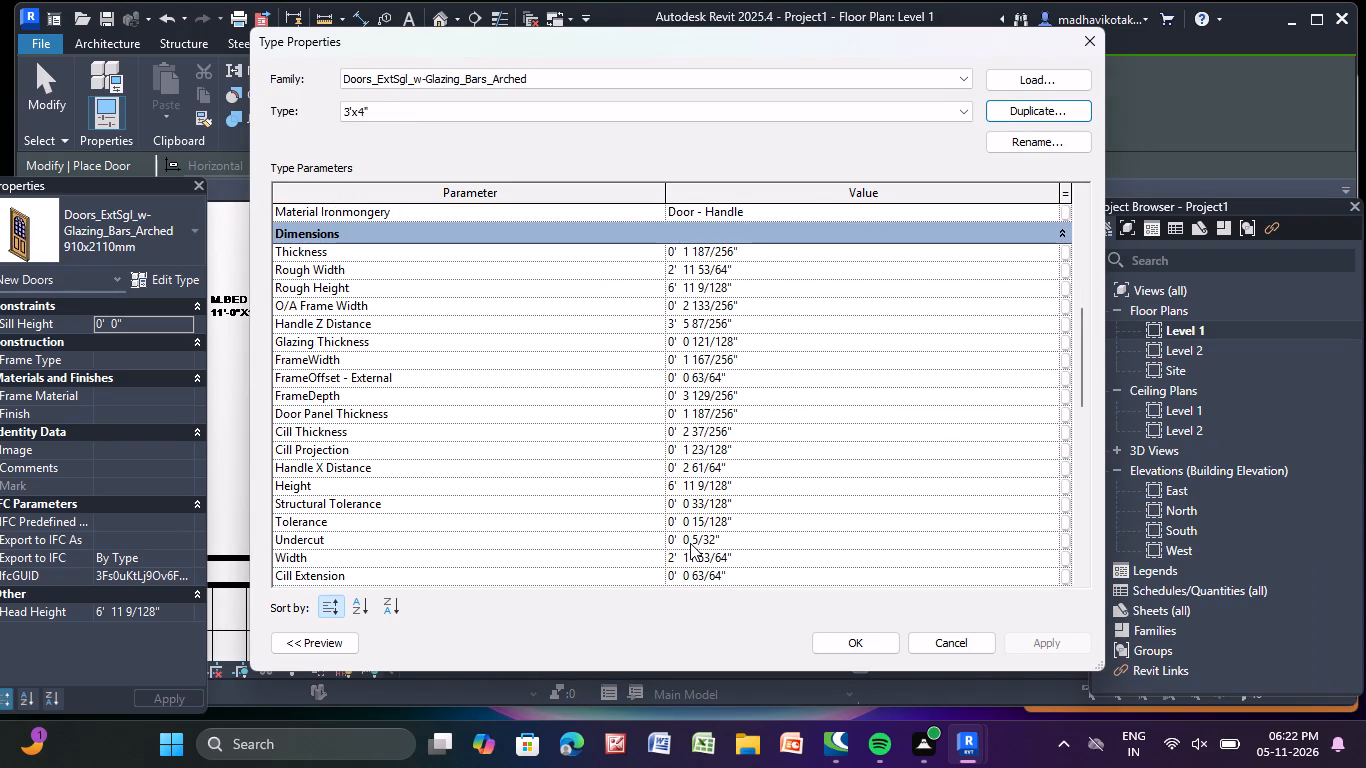
pyautogui.scroll(1, 690, 543)
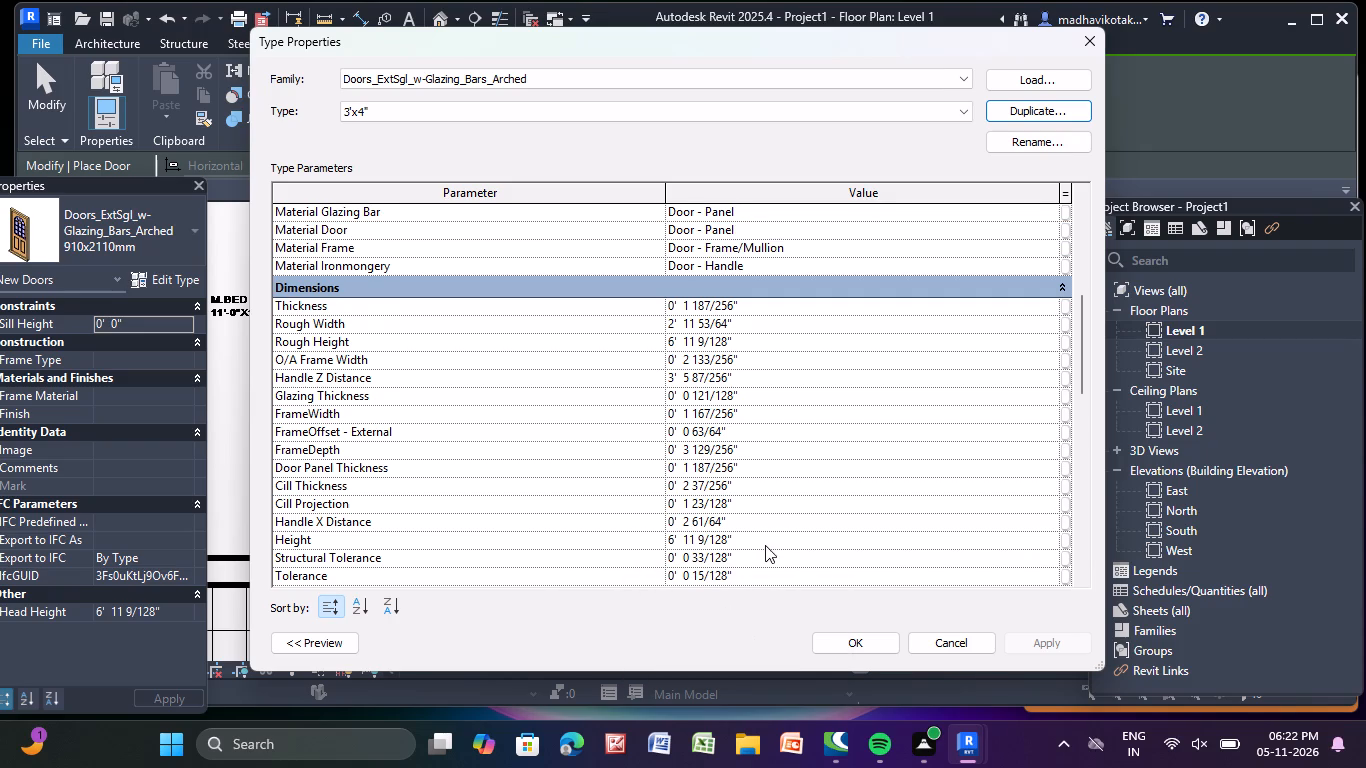
pyautogui.scroll(-2, 765, 541)
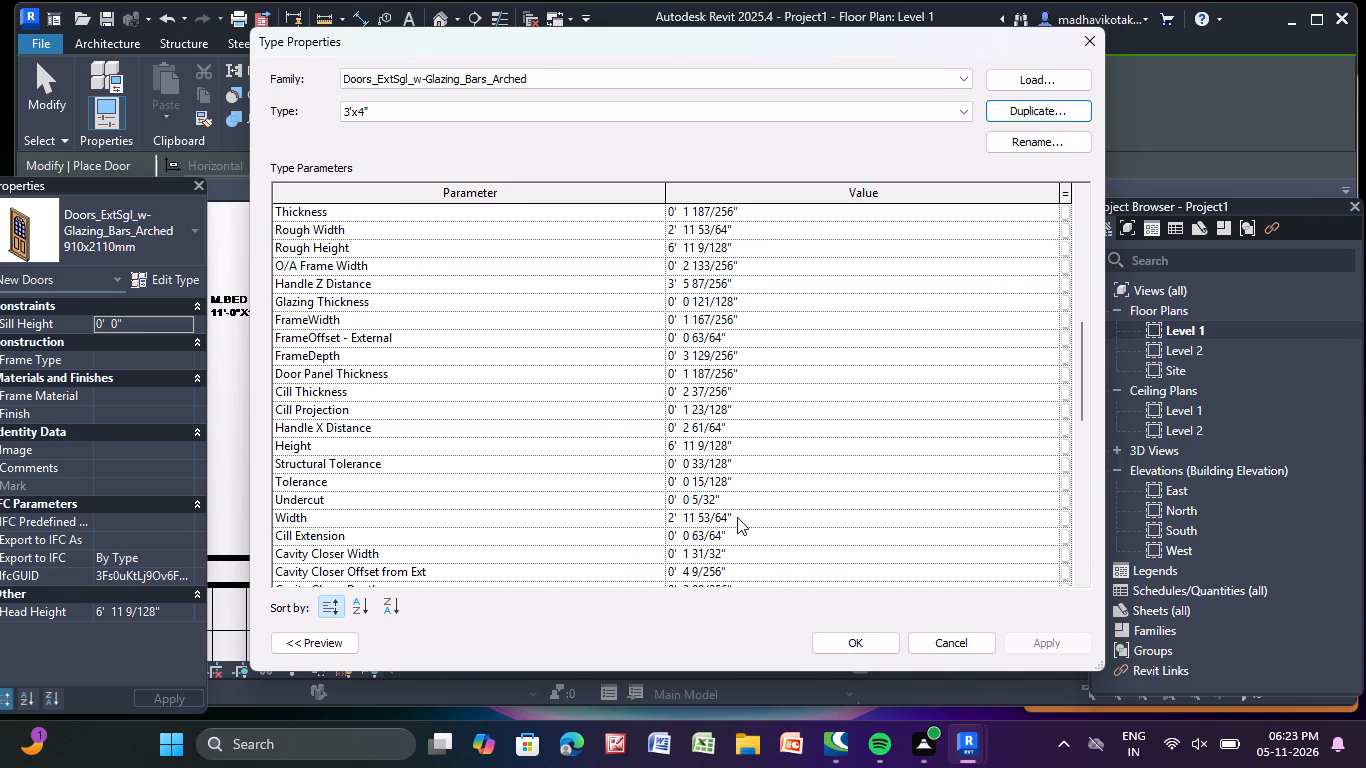
pyautogui.click(737, 517)
pyautogui.press('BackSpace')
pyautogui.press('BackSpace')
pyautogui.press('BackSpace')
pyautogui.press('BackSpace')
pyautogui.press('BackSpace')
pyautogui.press('BackSpace')
pyautogui.press('BackSpace')
pyautogui.press('BackSpace')
pyautogui.press('BackSpace')
pyautogui.press('BackSpace')
pyautogui.press('BackSpace')
pyautogui.press('BackSpace')
pyautogui.press('BackSpace')
pyautogui.press('BackSpace')
pyautogui.press('BackSpace')
pyautogui.press('BackSpace')
pyautogui.press('BackSpace')
pyautogui.press('BackSpace')
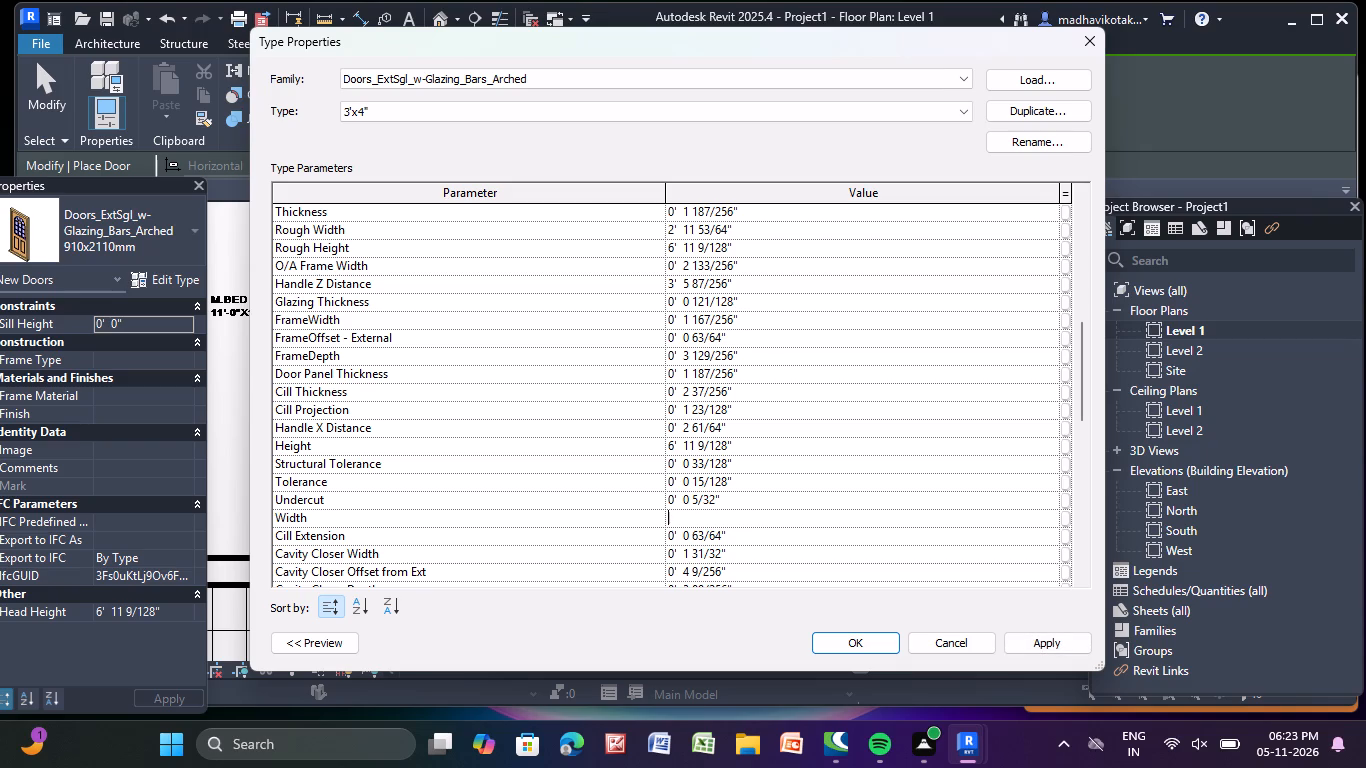
pyautogui.press('3')
pyautogui.press("'")
pyautogui.write('x4')
pyautogui.hotkey('shift', '"')
pyautogui.press('Return')
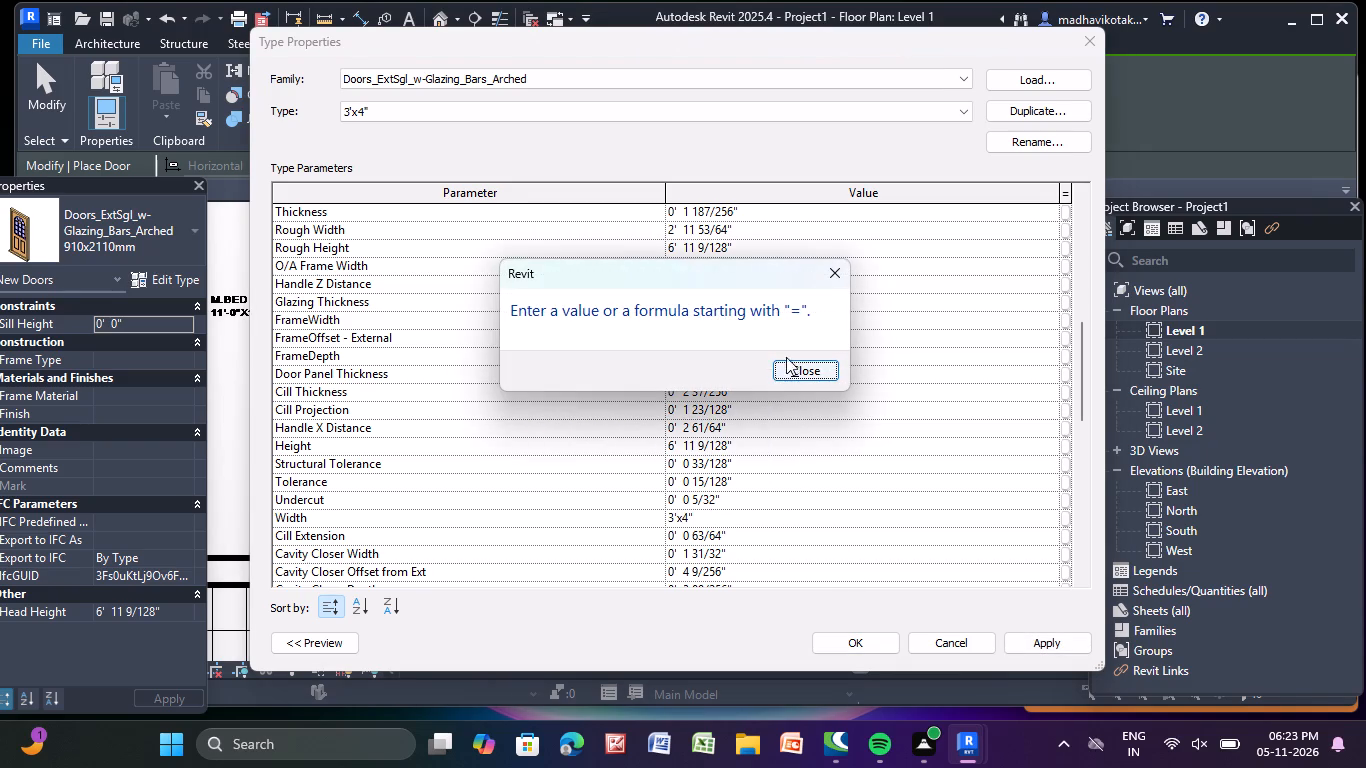
pyautogui.click(843, 270)
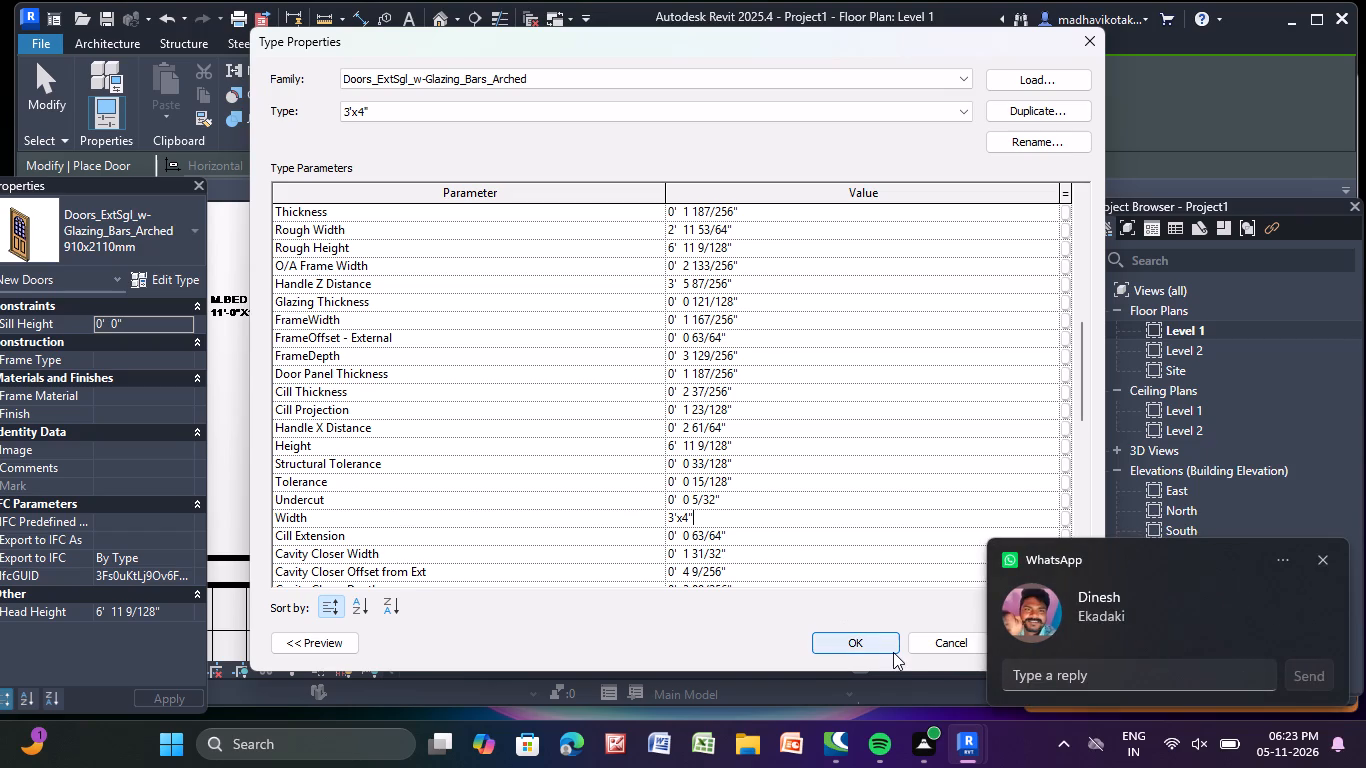
pyautogui.click(884, 648)
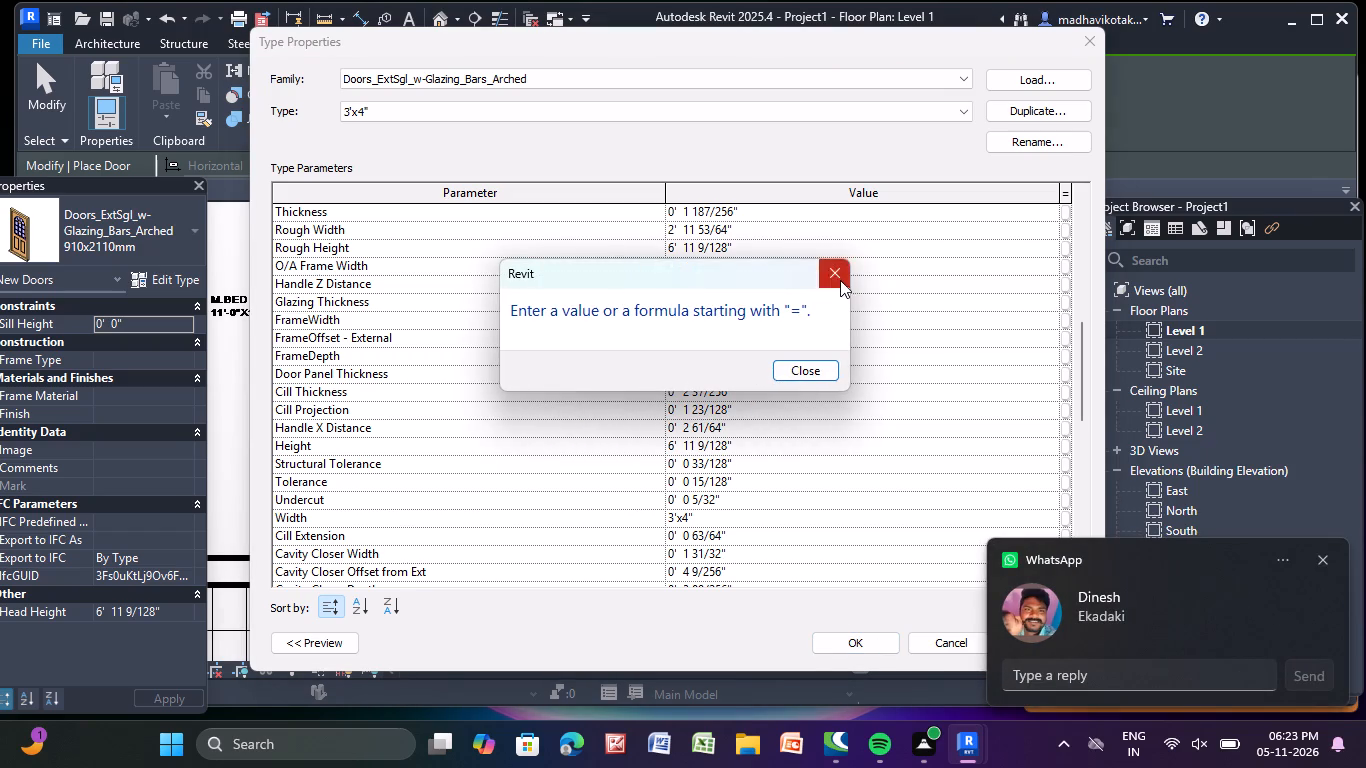
pyautogui.click(840, 279)
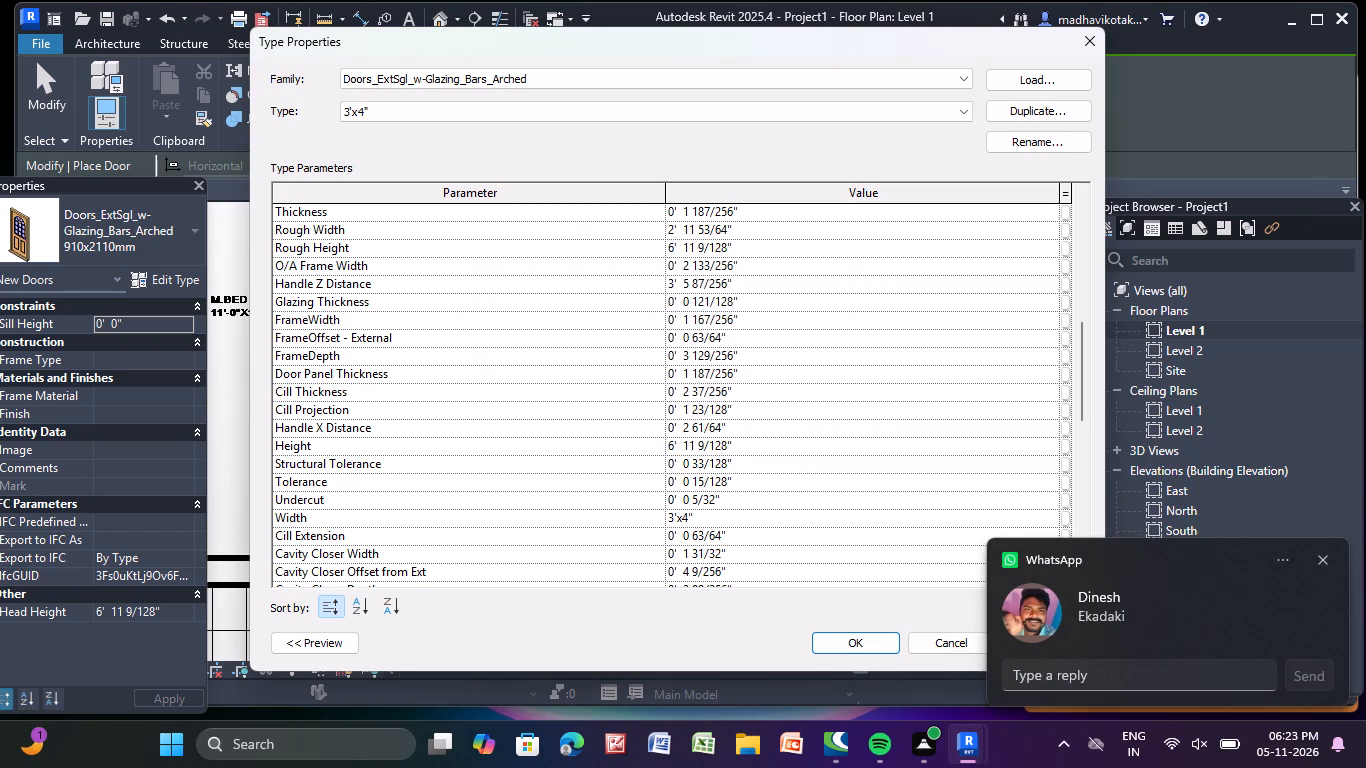
pyautogui.press('BackSpace')
pyautogui.press('BackSpace')
pyautogui.press('BackSpace')
pyautogui.press('BackSpace')
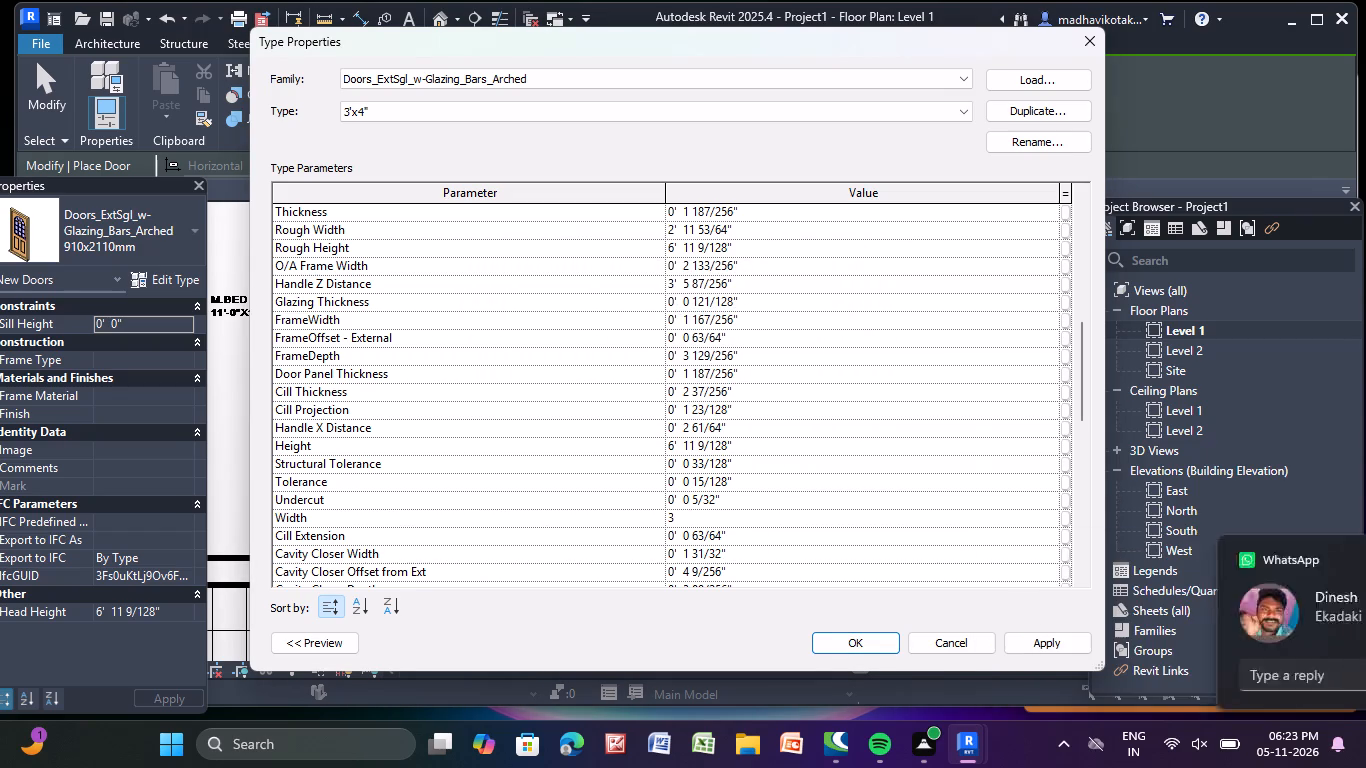
pyautogui.press("'")
pyautogui.press('Return')
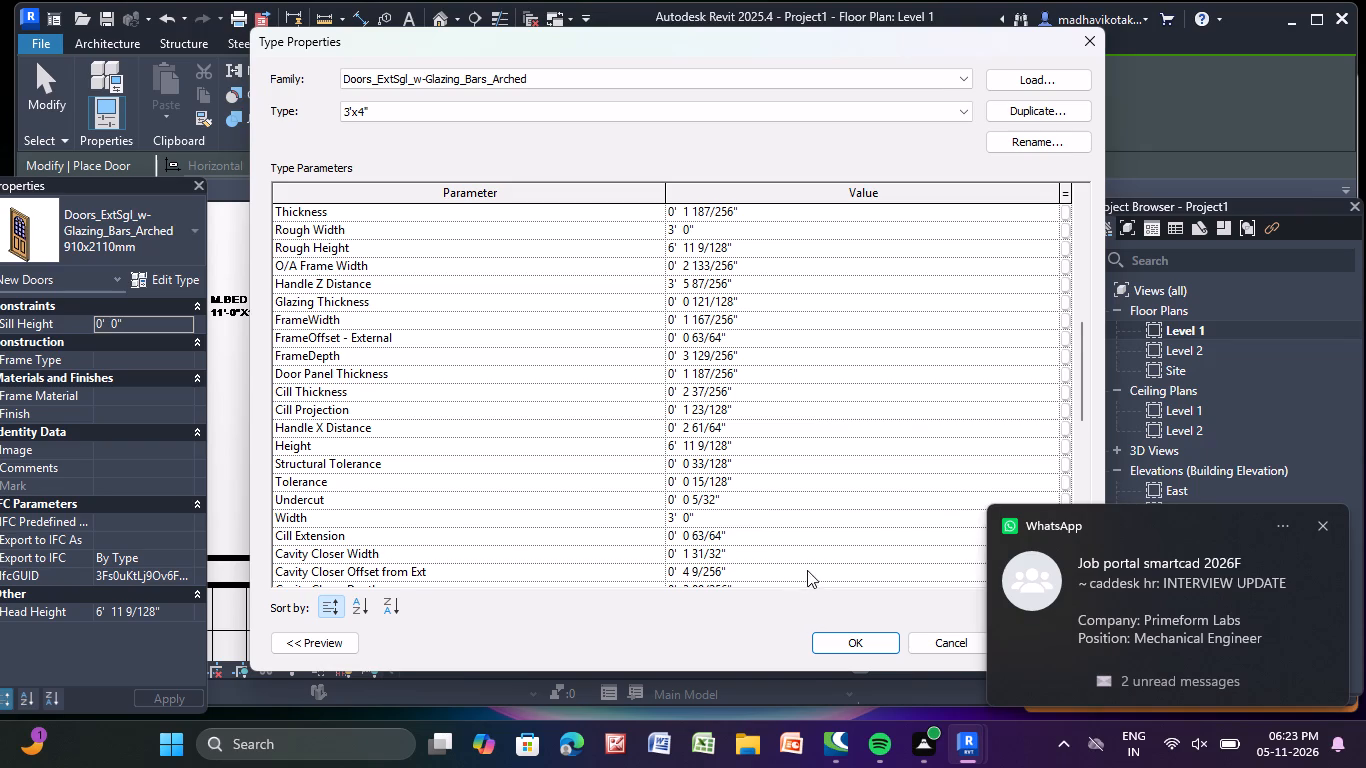
pyautogui.scroll(-6, 807, 570)
pyautogui.click(856, 649)
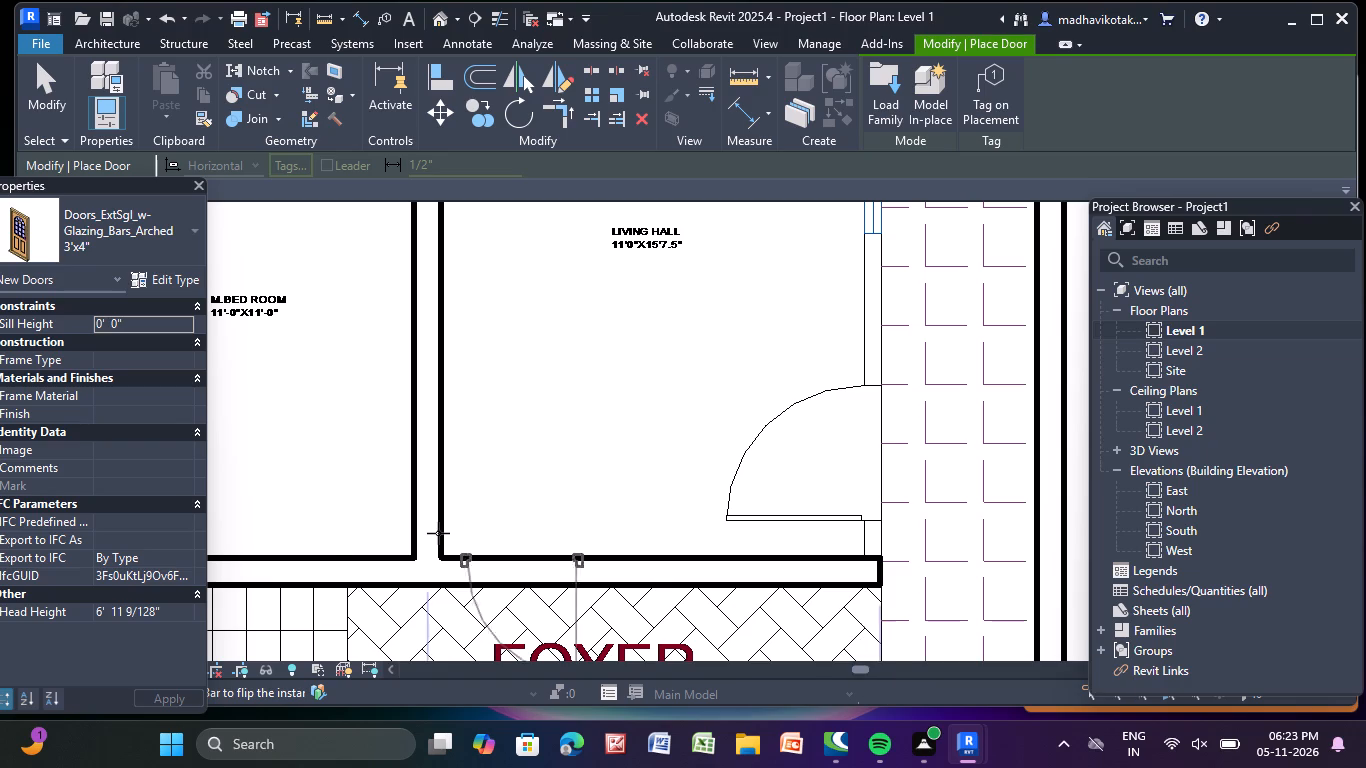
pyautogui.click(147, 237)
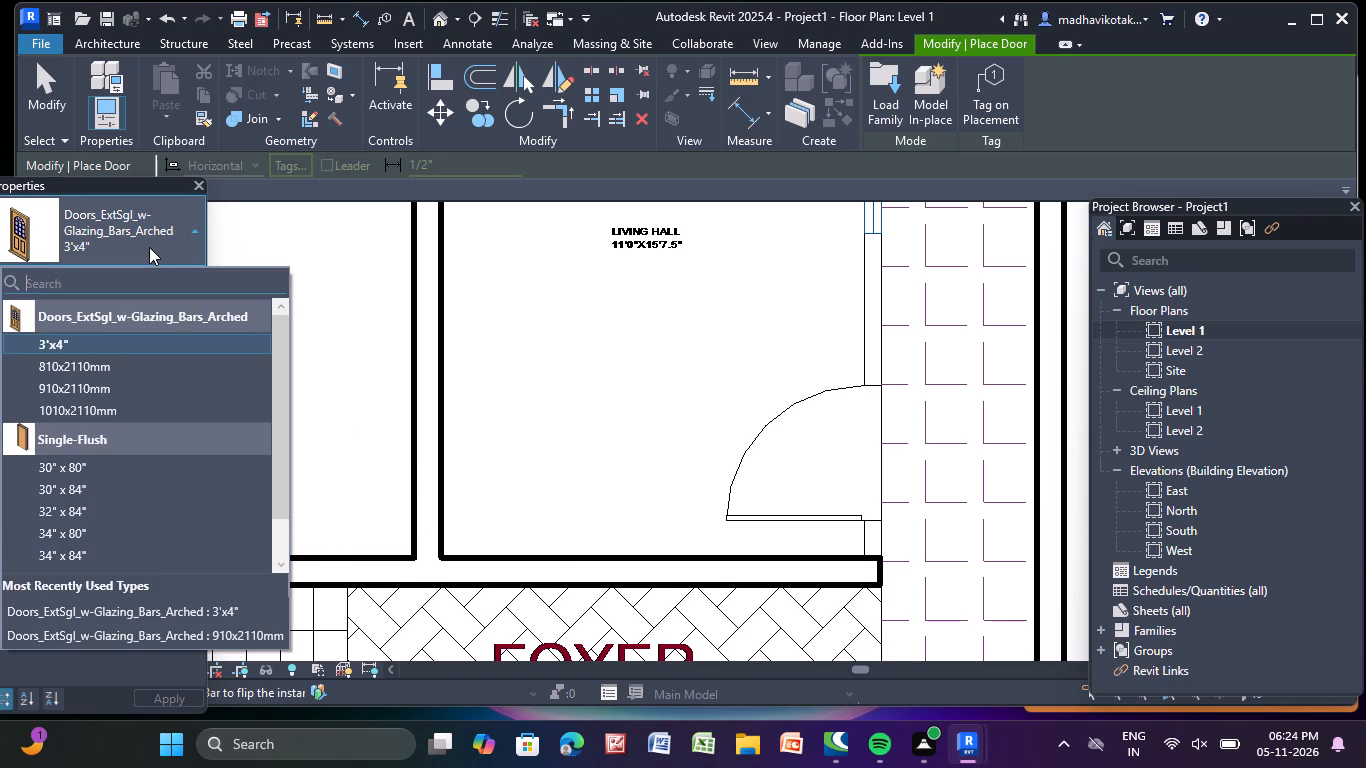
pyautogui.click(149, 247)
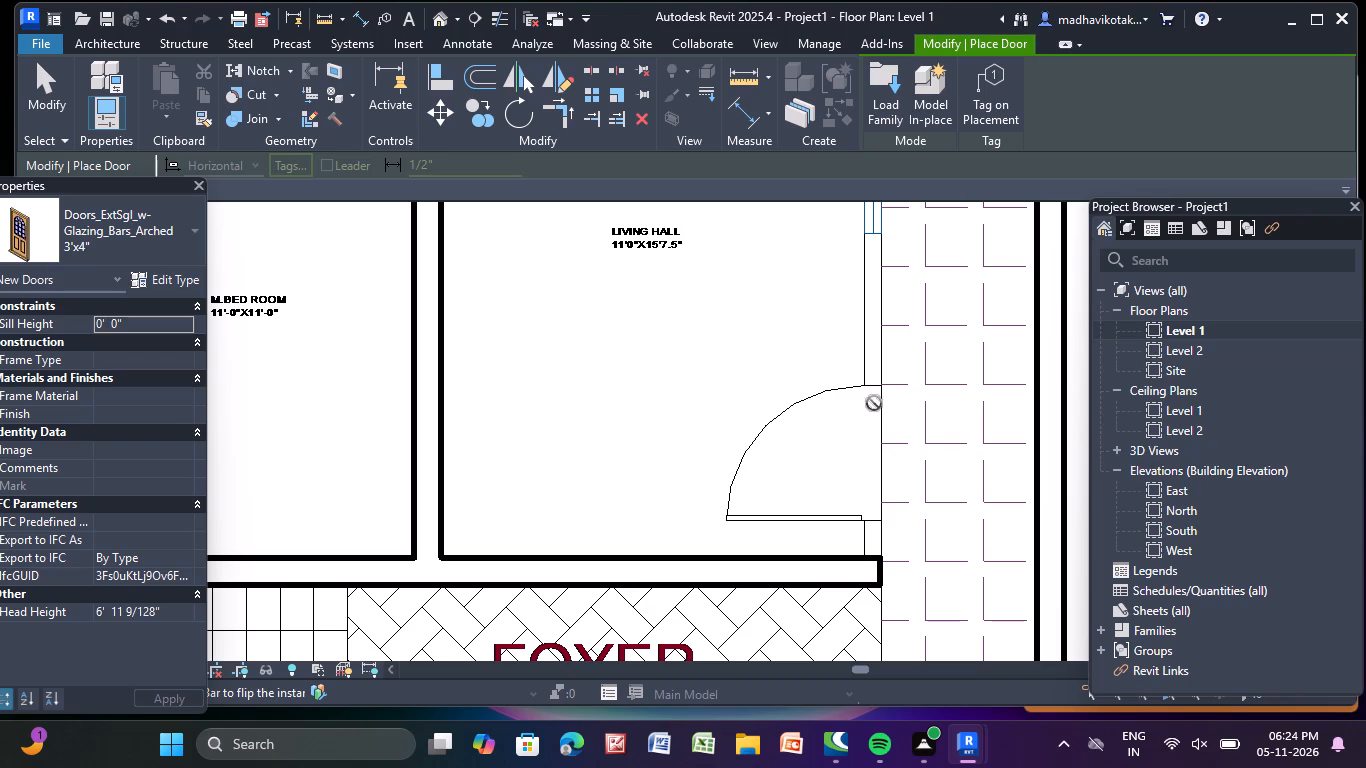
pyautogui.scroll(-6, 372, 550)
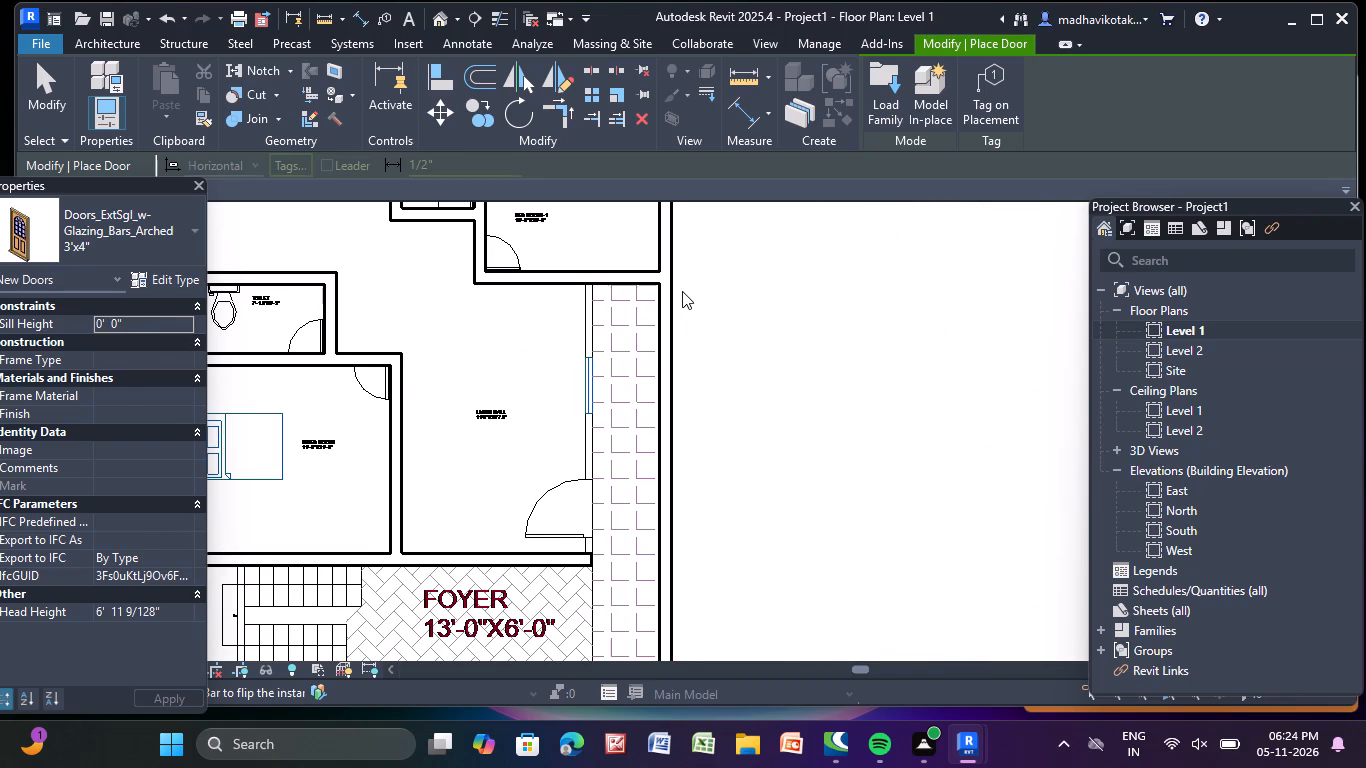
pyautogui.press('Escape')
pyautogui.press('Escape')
# Draw a Generic - 4.5" p wall along the upper living hall's passage side, from the bedroom wall down to the entrance door opening.
pyautogui.scroll(-5, 682, 287)
pyautogui.moveTo(697, 427); pyautogui.dragTo(861, 337, button='middle')
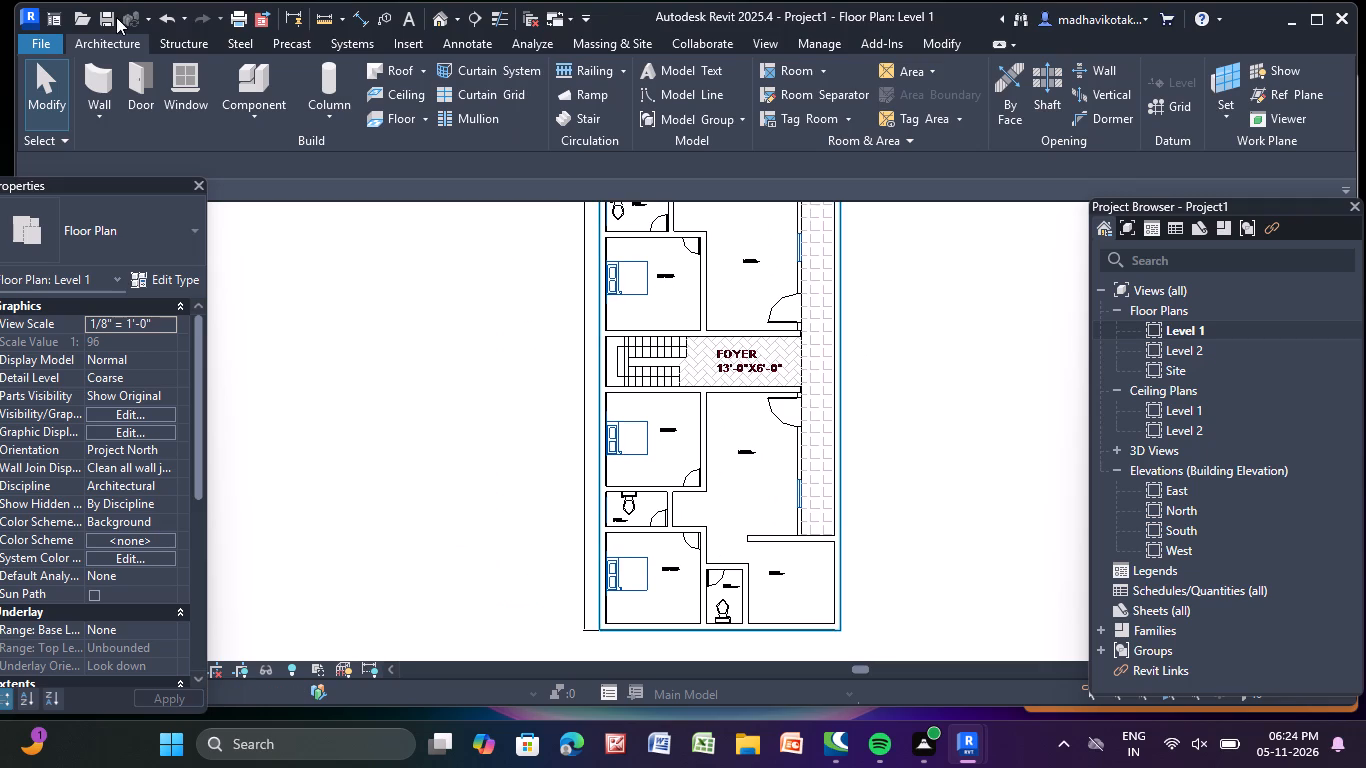
pyautogui.click(87, 63)
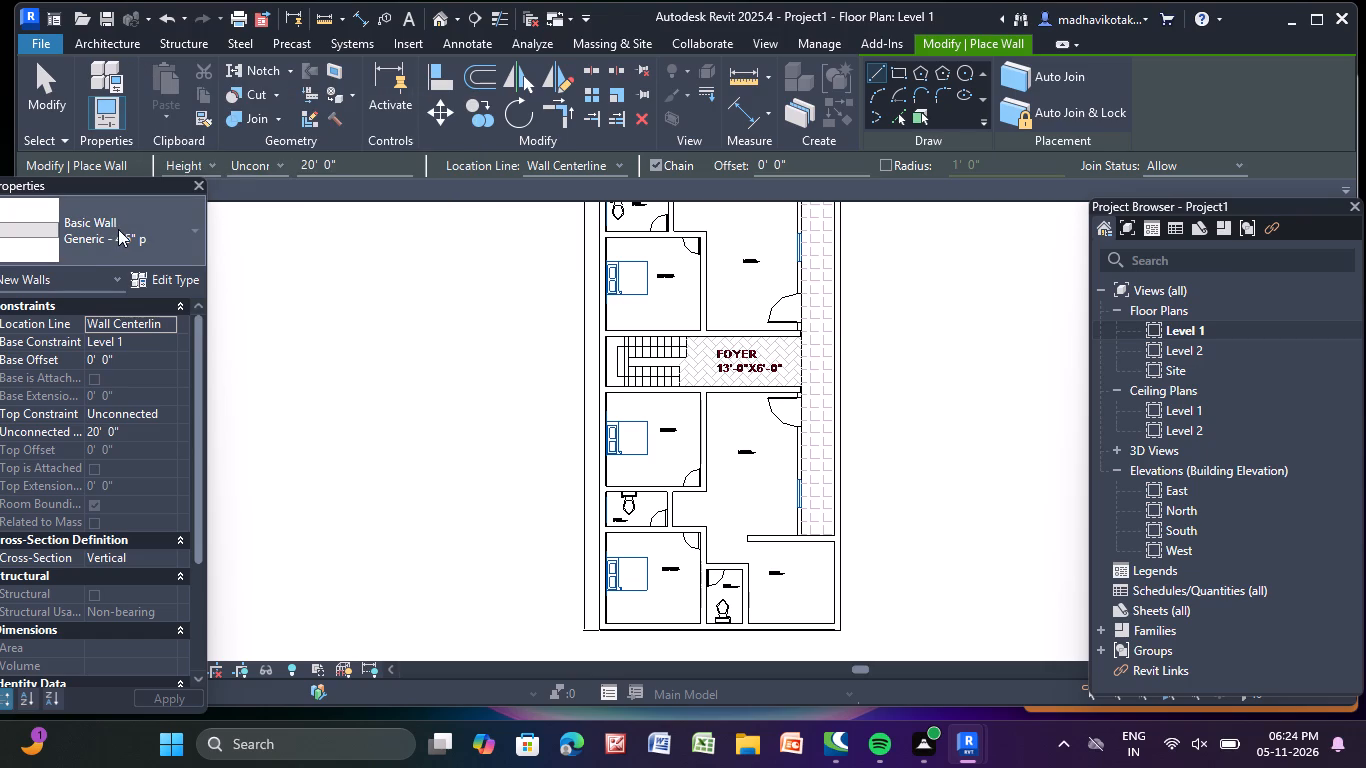
pyautogui.click(140, 248)
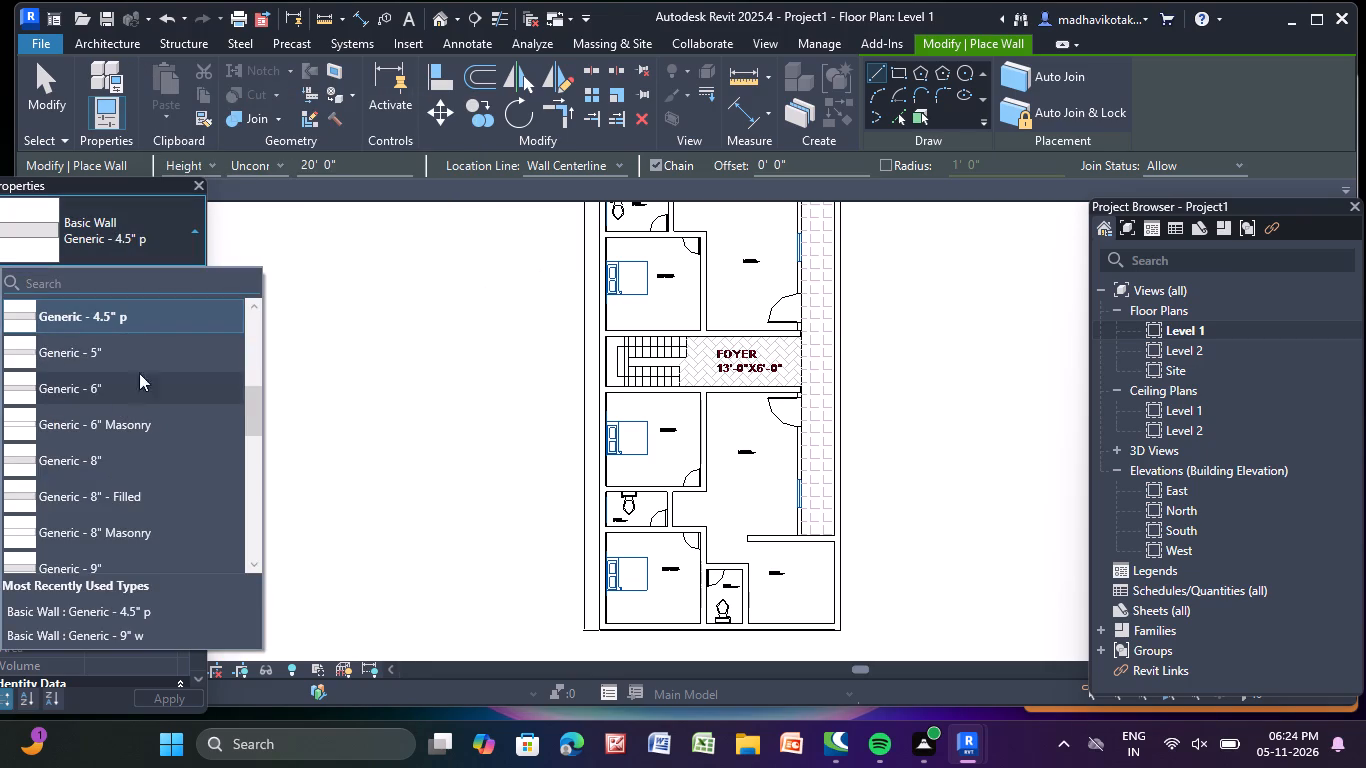
pyautogui.moveTo(629, 334); pyautogui.dragTo(558, 452, button='middle')
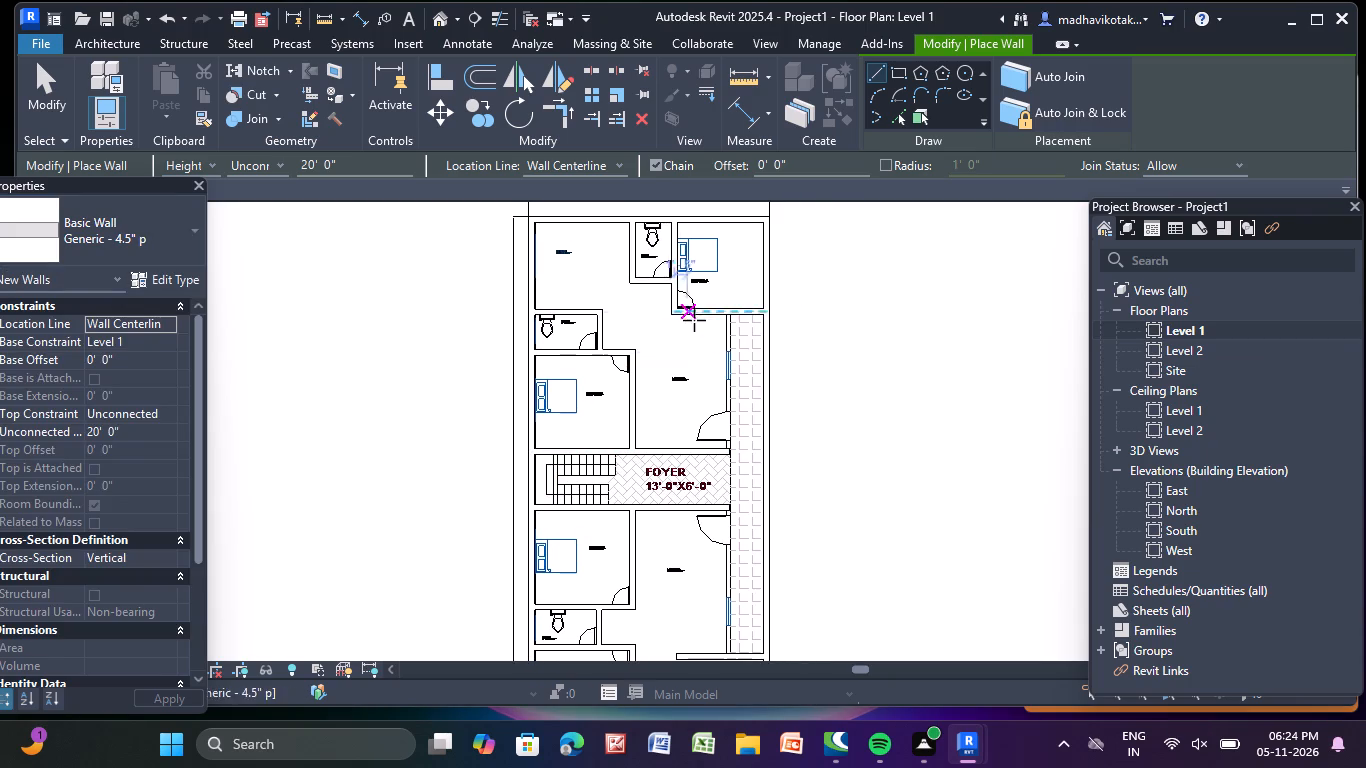
pyautogui.scroll(12, 740, 325)
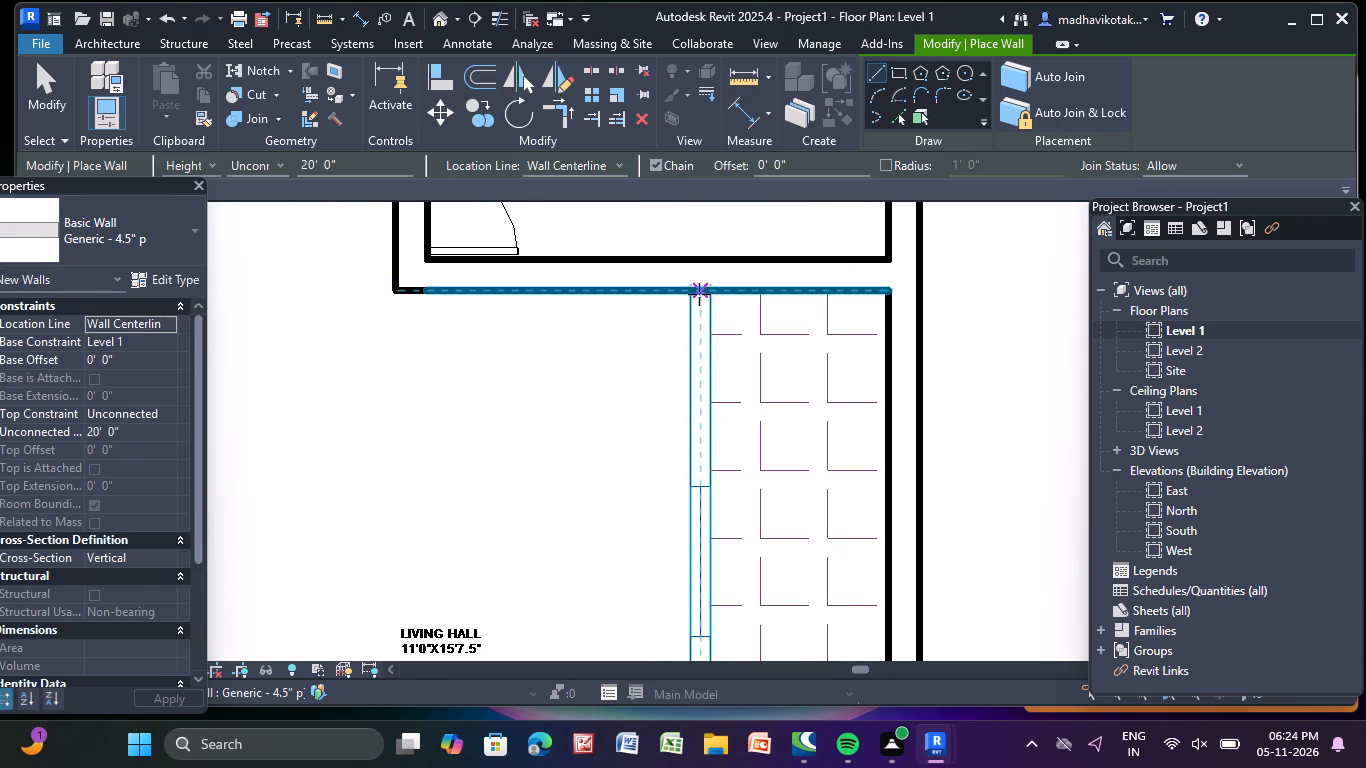
pyautogui.click(701, 290)
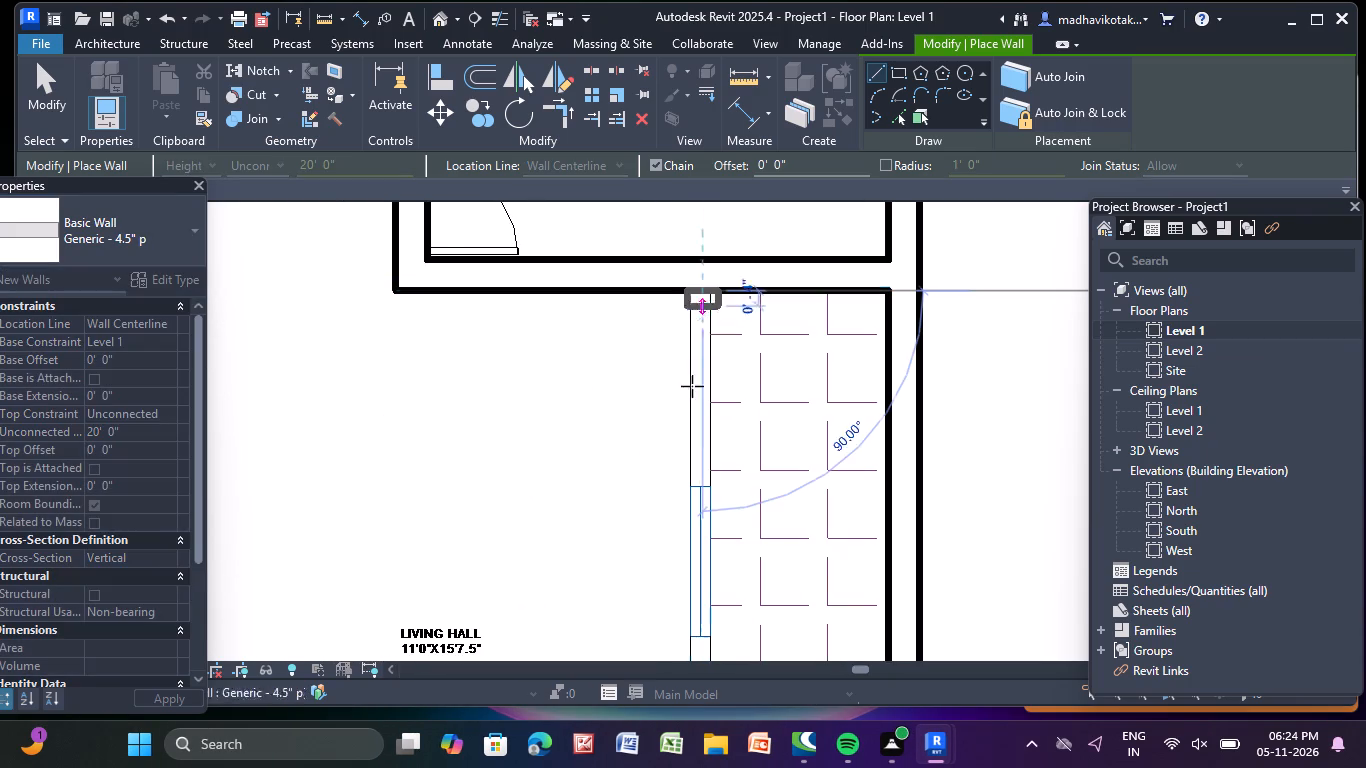
pyautogui.scroll(-2, 702, 514)
pyautogui.moveTo(702, 514); pyautogui.dragTo(694, 189, button='middle')
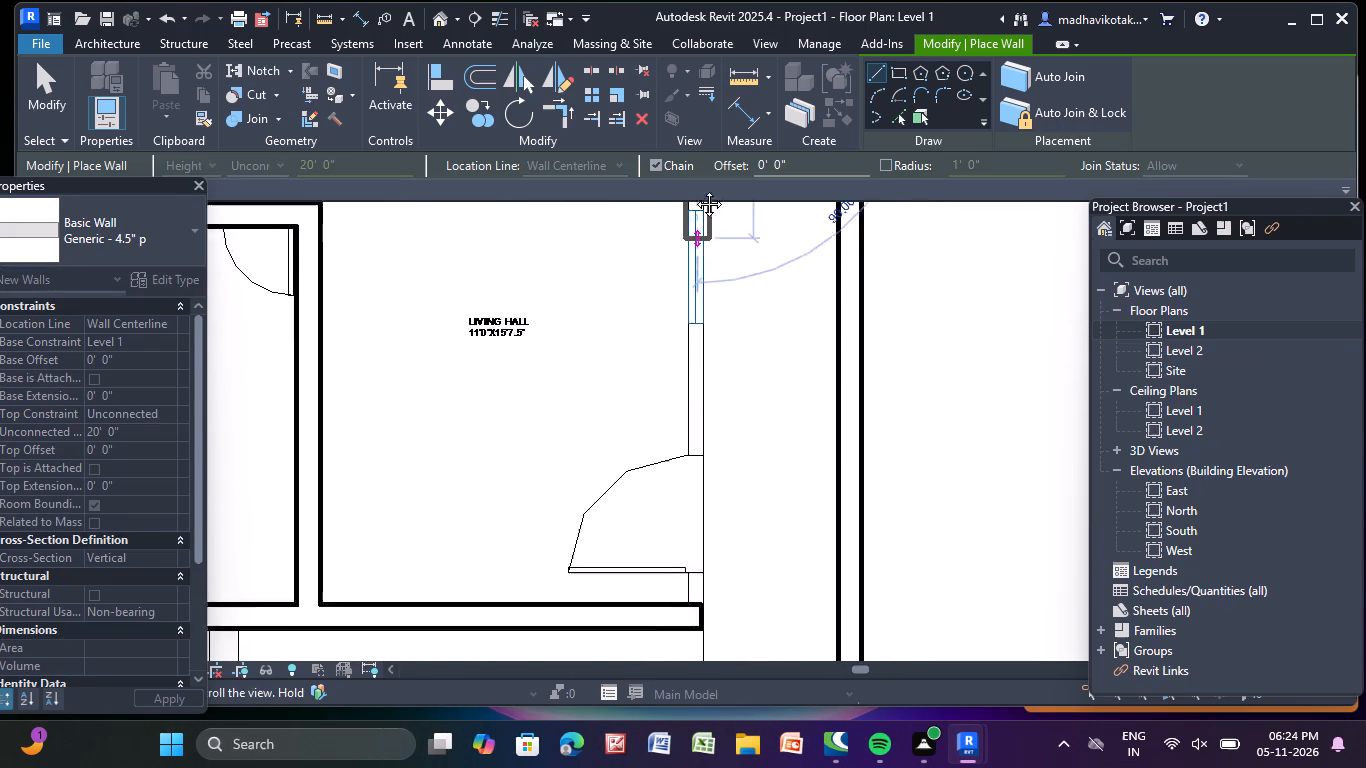
pyautogui.moveTo(694, 189); pyautogui.dragTo(674, 73, button='middle')
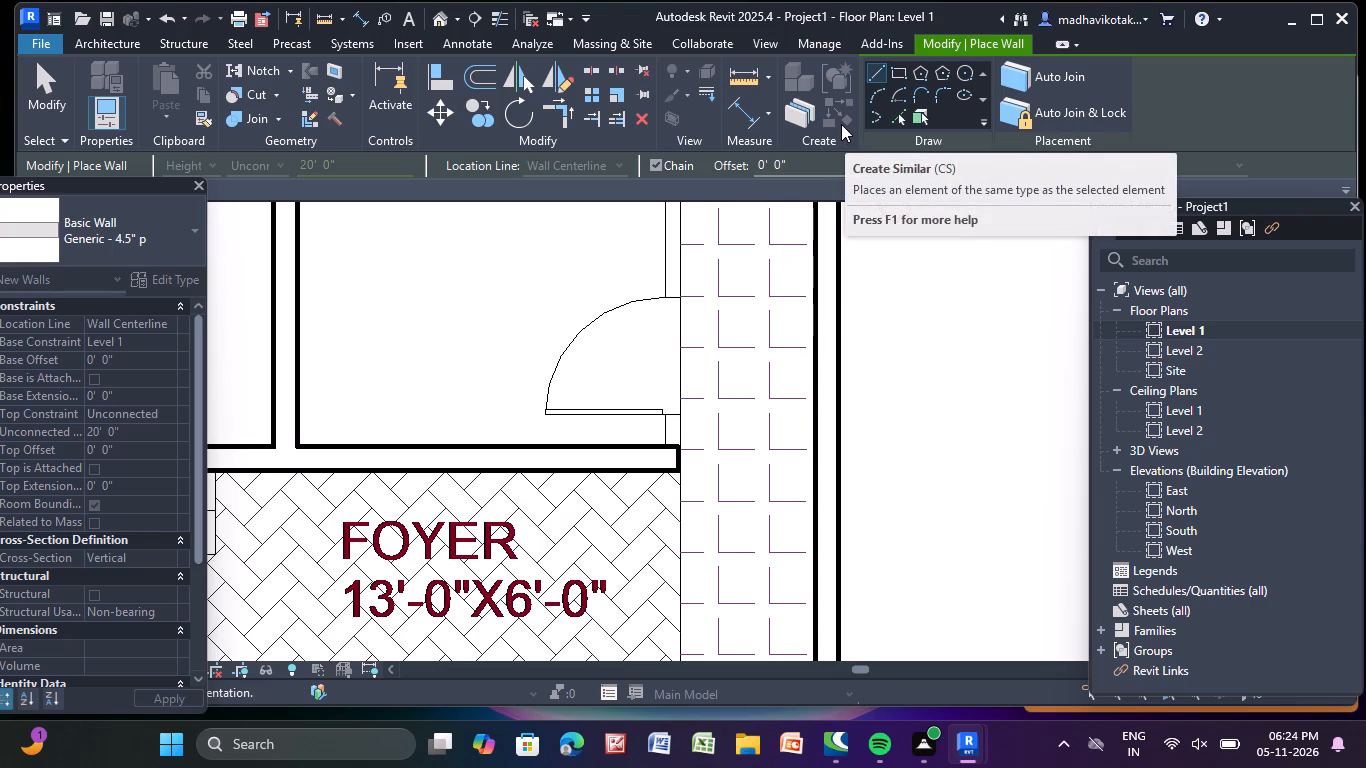
pyautogui.scroll(4, 680, 296)
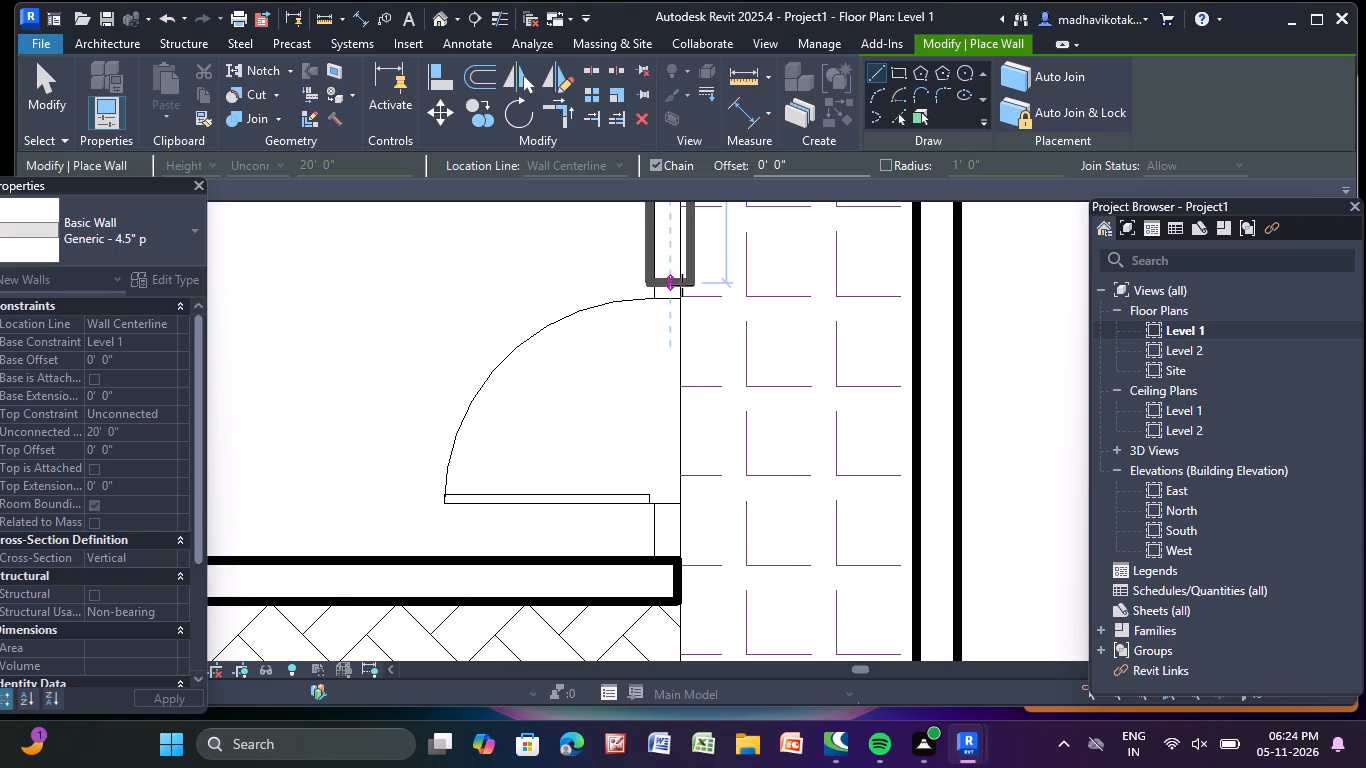
pyautogui.click(679, 292)
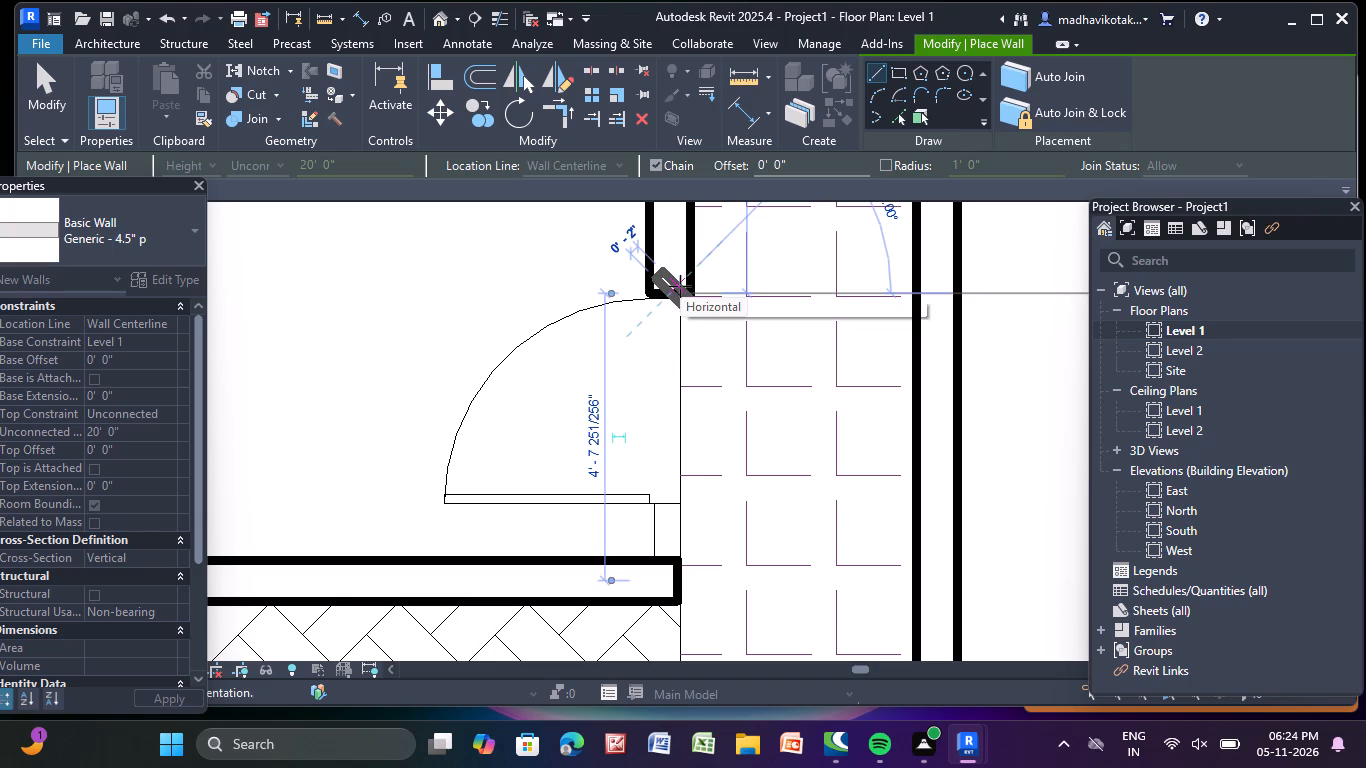
pyautogui.press('Escape')
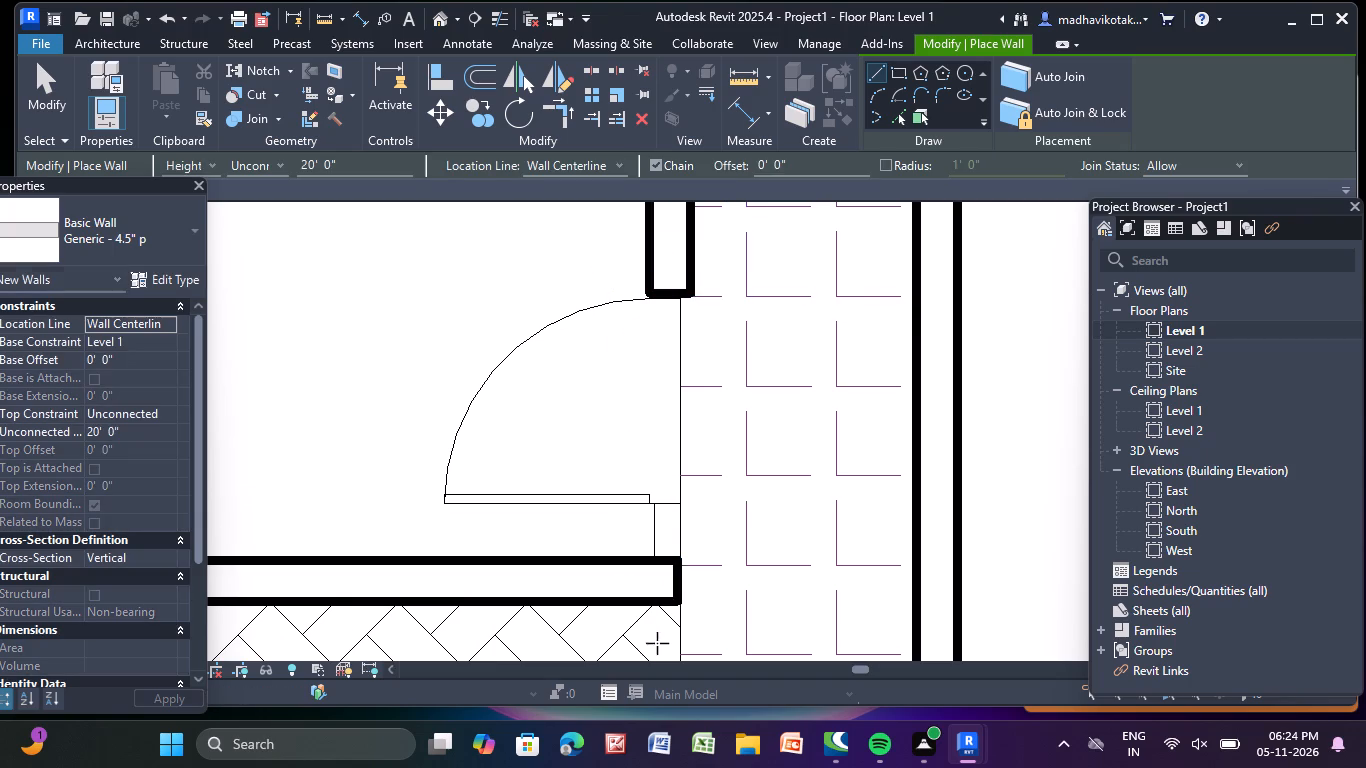
# Draw a short 4.5" wall about 1'-3" long between the upper living hall's entrance door opening and the foyer wall.
pyautogui.scroll(4, 679, 610)
pyautogui.scroll(3, 657, 493)
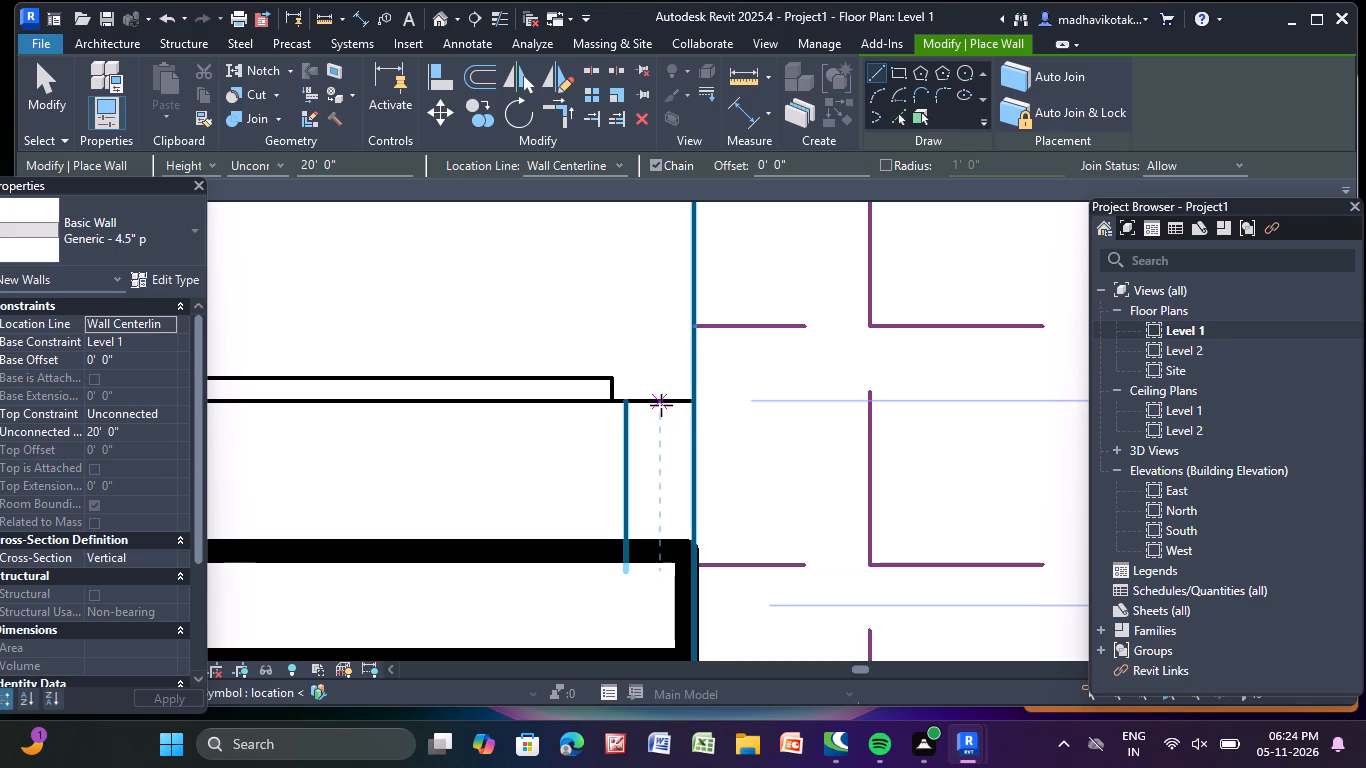
pyautogui.click(657, 401)
pyautogui.click(655, 550)
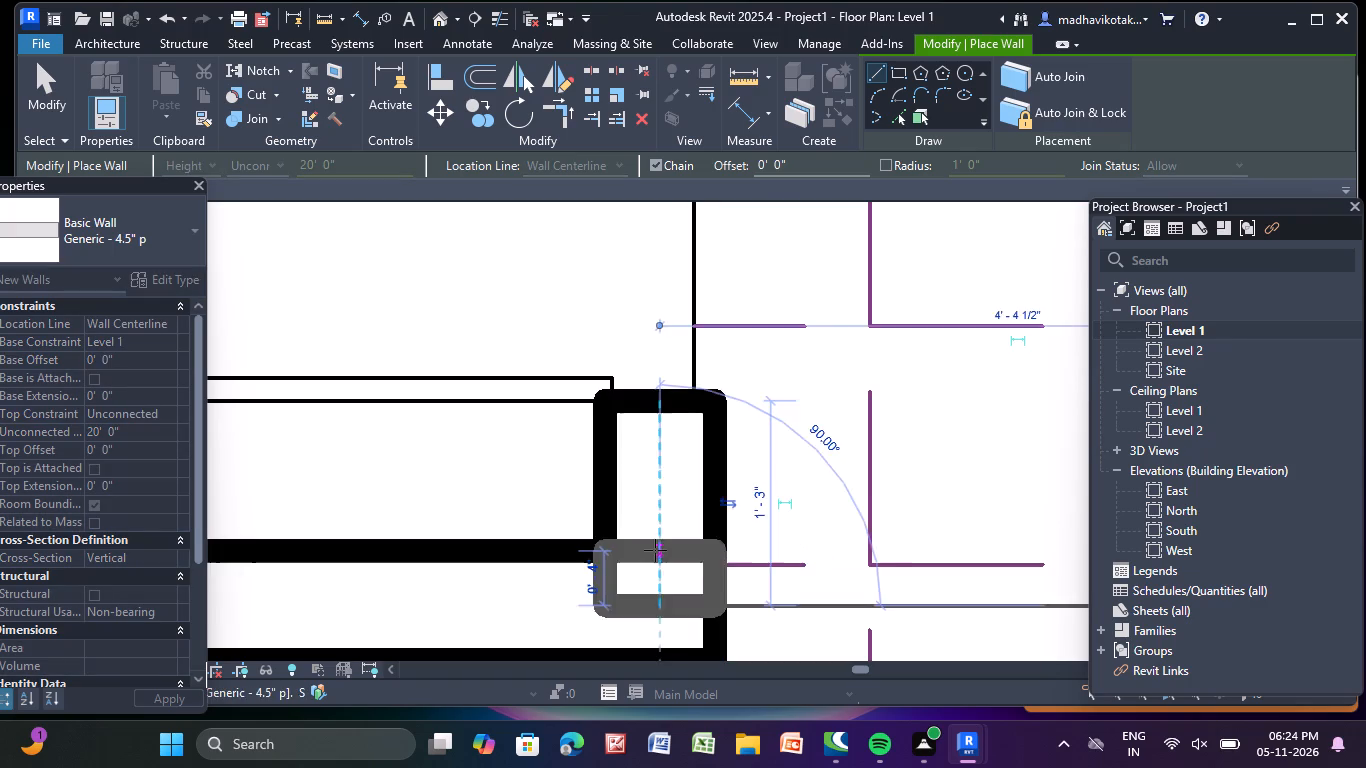
pyautogui.press('Escape')
# Draw a short 4.5" wall about 11" long from the foyer's lower wall to the lower living hall's entrance door opening.
pyautogui.scroll(-13, 654, 544)
pyautogui.moveTo(657, 530); pyautogui.dragTo(702, 120, button='middle')
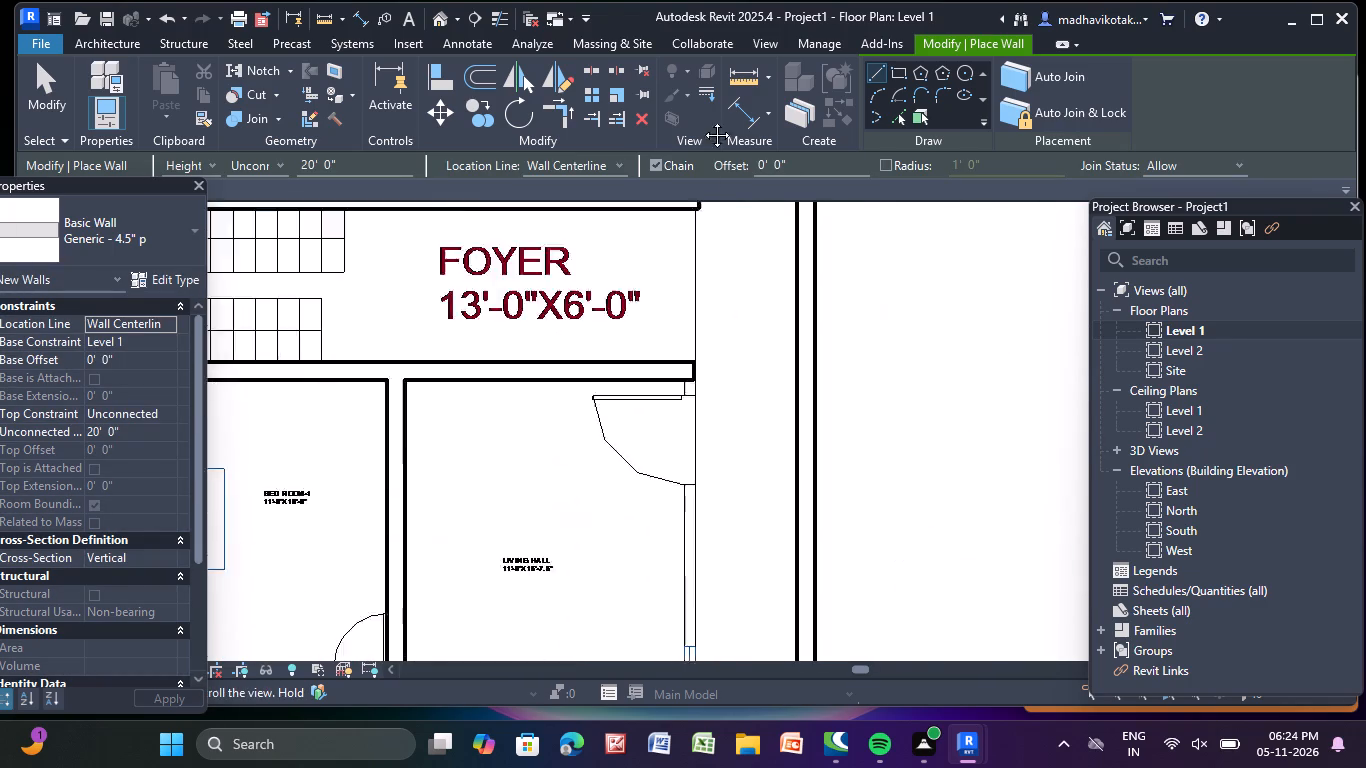
pyautogui.moveTo(702, 120); pyautogui.dragTo(713, 58, button='middle')
pyautogui.scroll(13, 721, 254)
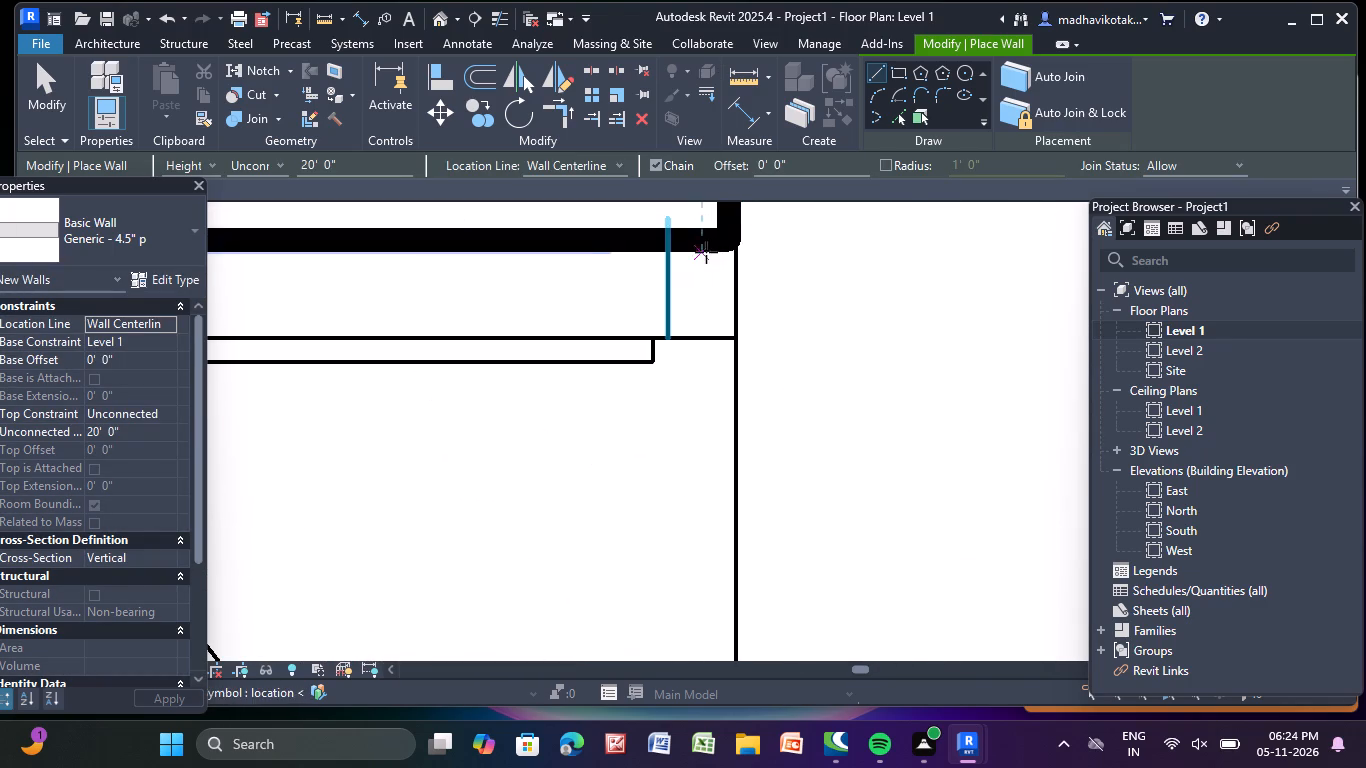
pyautogui.click(702, 245)
pyautogui.click(694, 332)
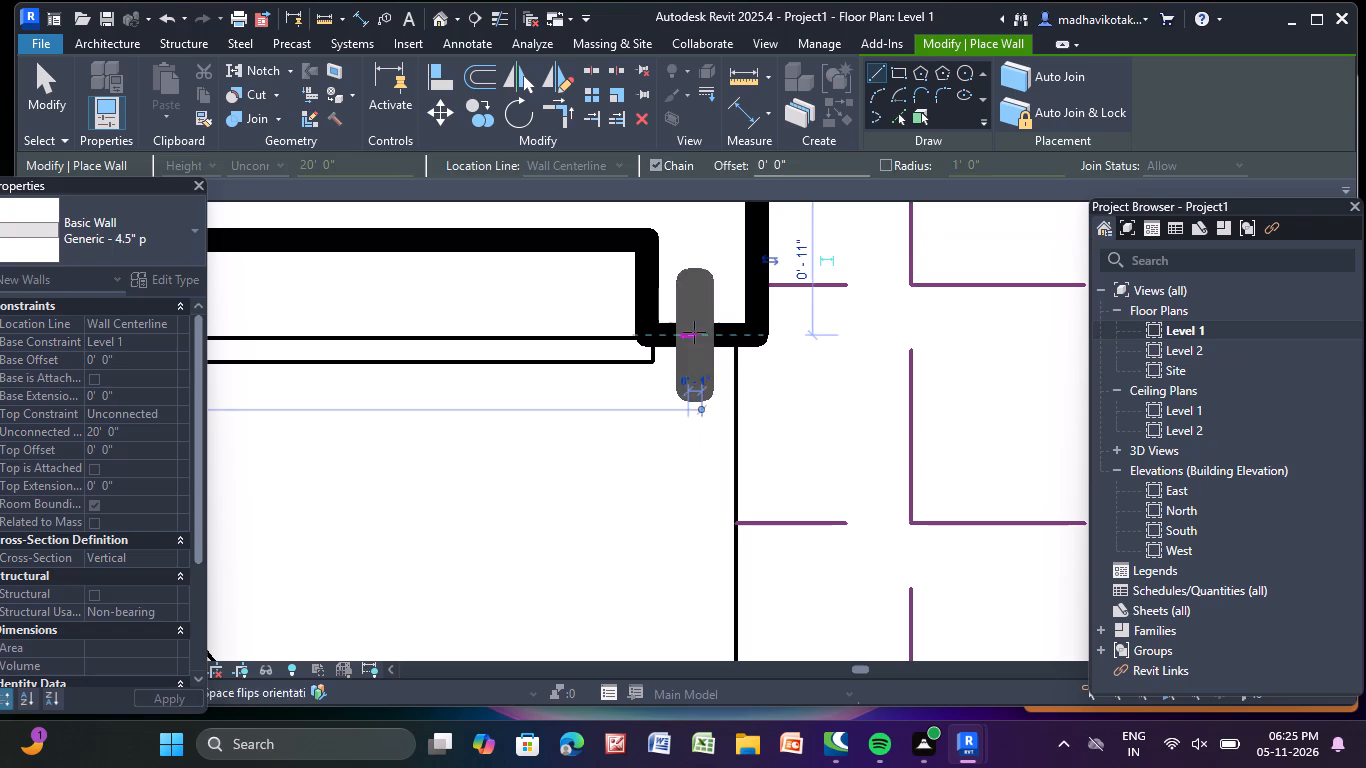
pyautogui.press('Escape')
# Draw a 4.5" wall along the lower living hall's passage side, from the entrance door opening down to the kitchen wall.
pyautogui.scroll(-6, 694, 330)
pyautogui.scroll(-5, 654, 482)
pyautogui.moveTo(654, 480); pyautogui.dragTo(675, 256, button='middle')
pyautogui.scroll(4, 679, 303)
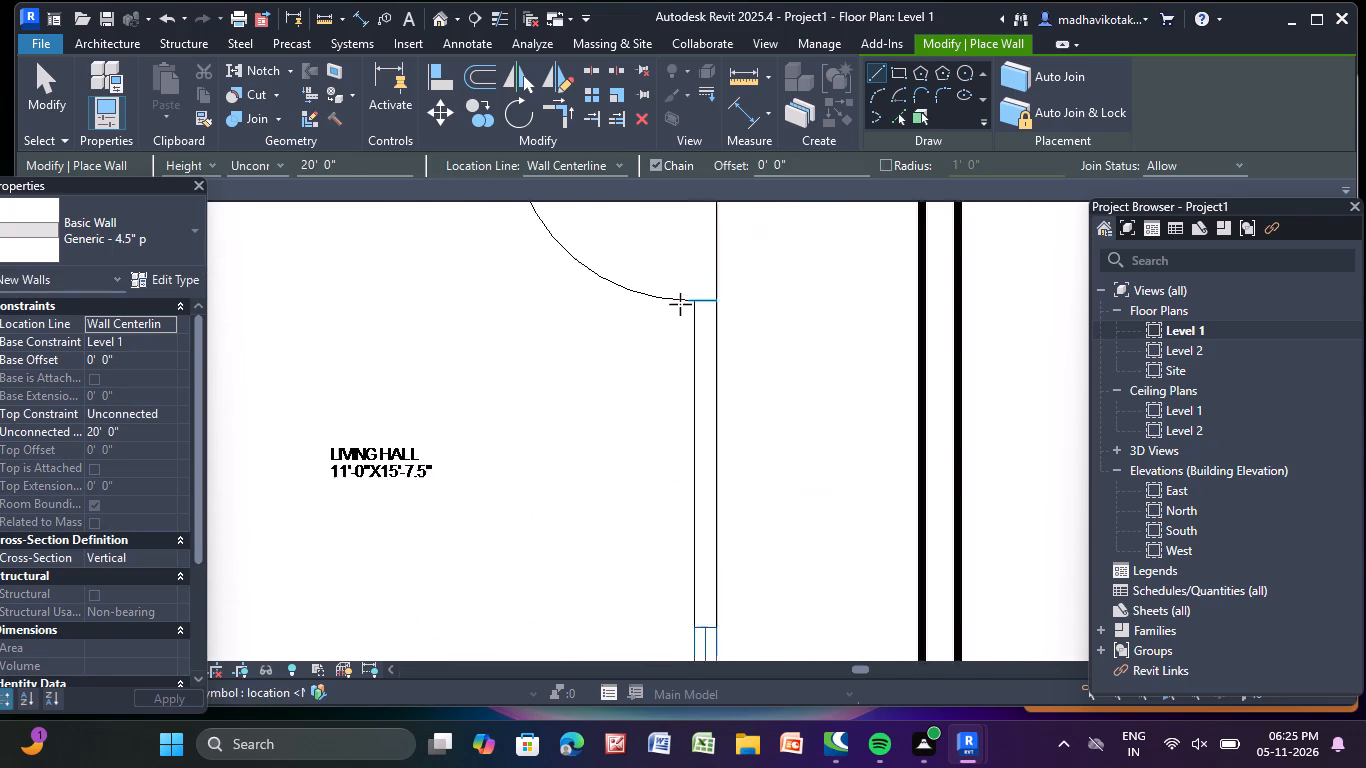
pyautogui.scroll(1, 680, 304)
pyautogui.click(715, 298)
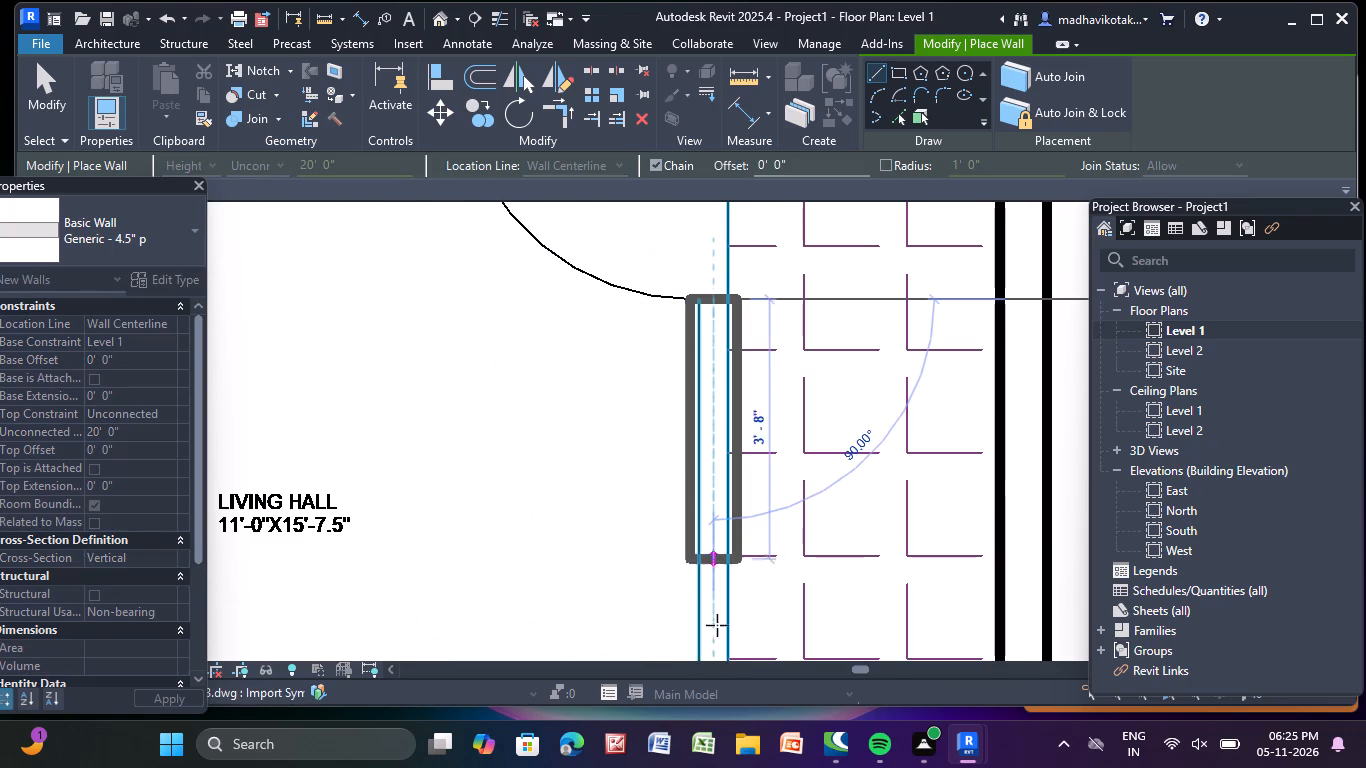
pyautogui.scroll(-3, 725, 661)
pyautogui.moveTo(727, 643); pyautogui.dragTo(707, 0, button='middle')
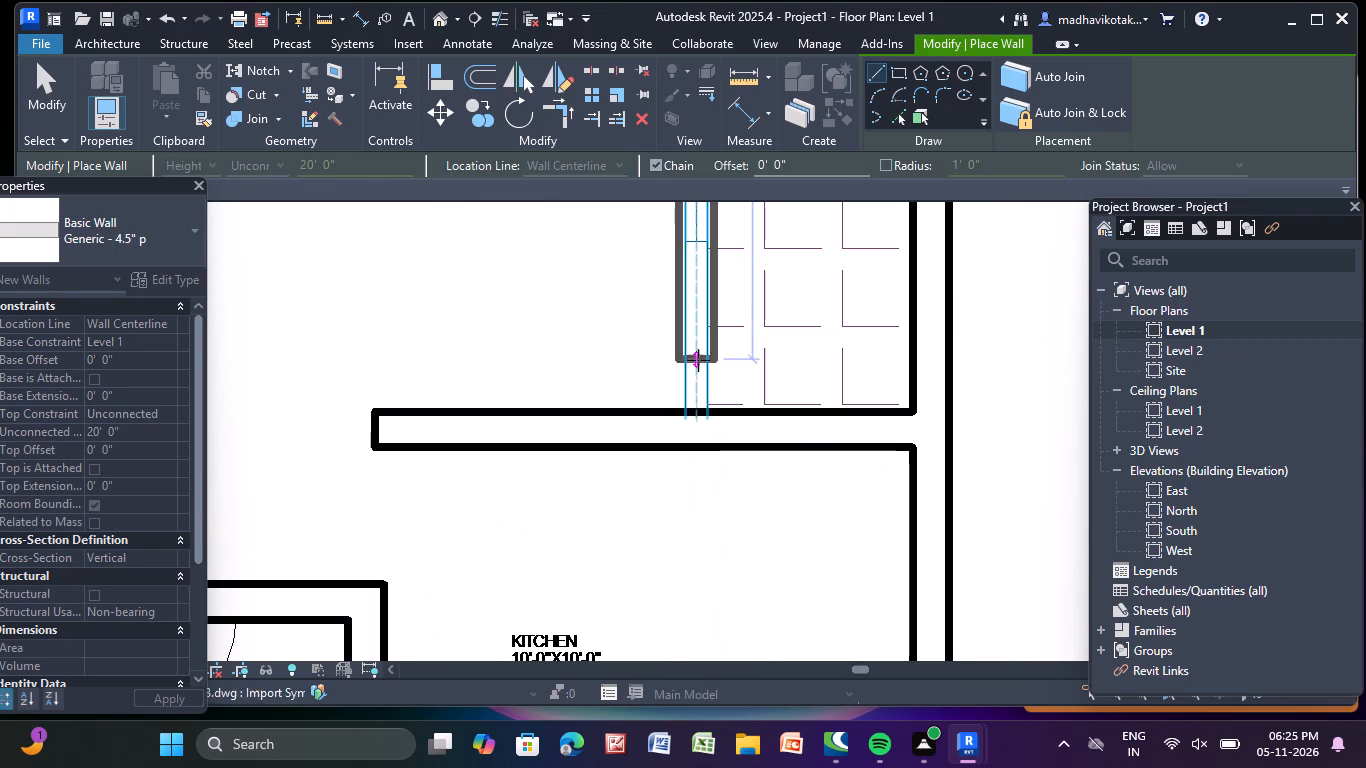
pyautogui.click(707, 411)
pyautogui.press('Escape')
pyautogui.scroll(-5, 758, 325)
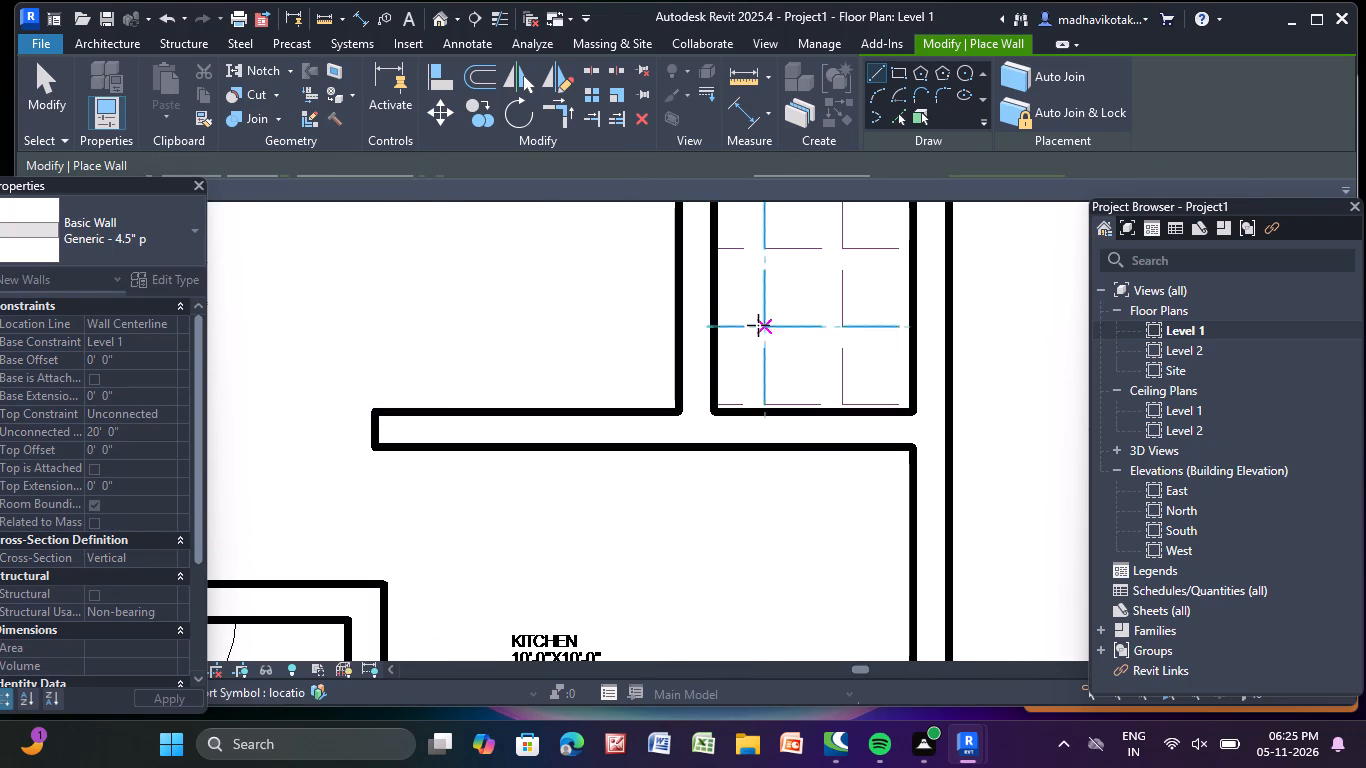
pyautogui.scroll(-7, 758, 325)
pyautogui.moveTo(760, 320); pyautogui.dragTo(755, 562, button='middle')
pyautogui.press('Escape')
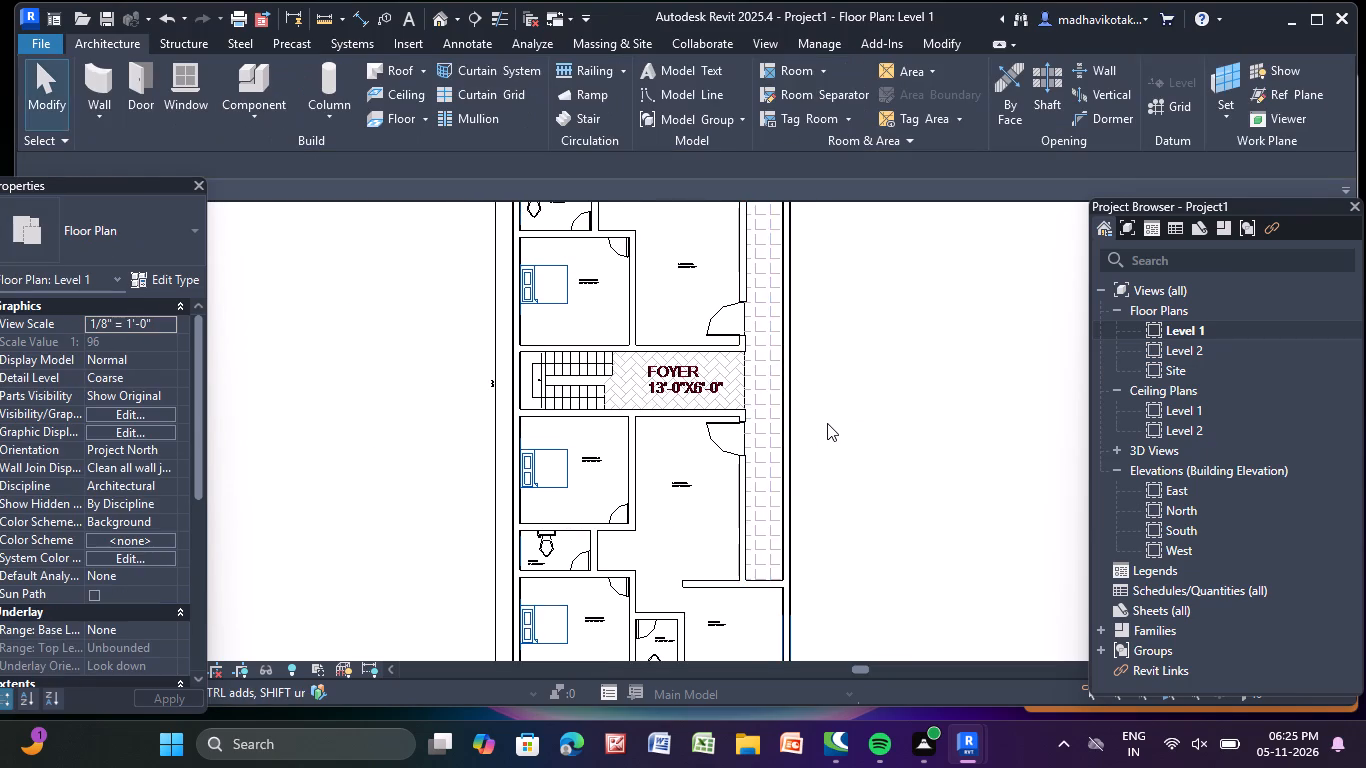
pyautogui.press('Escape')
# Try to extend the end of the 4.5" wall between passage and kitchen to the outer 9" wall's centreline.
pyautogui.scroll(5, 757, 611)
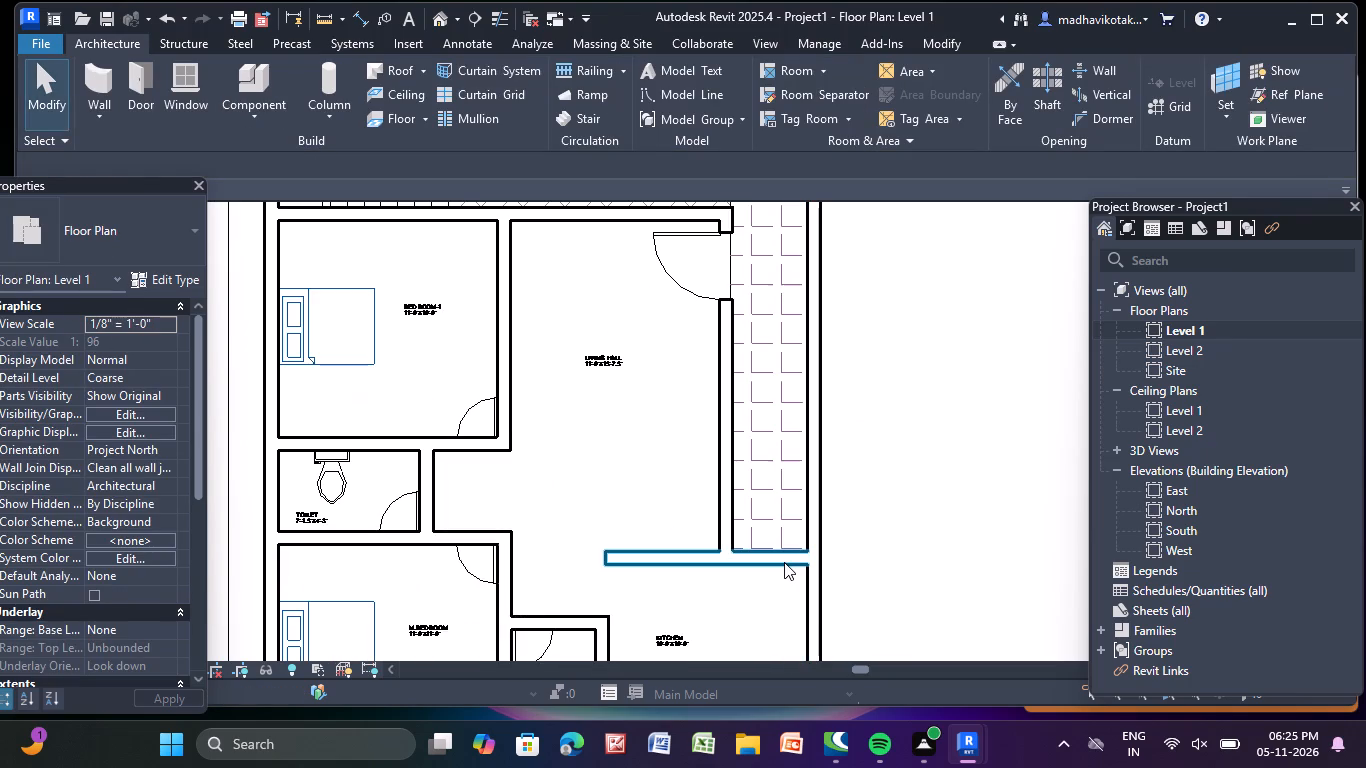
pyautogui.click(784, 562)
pyautogui.scroll(15, 794, 561)
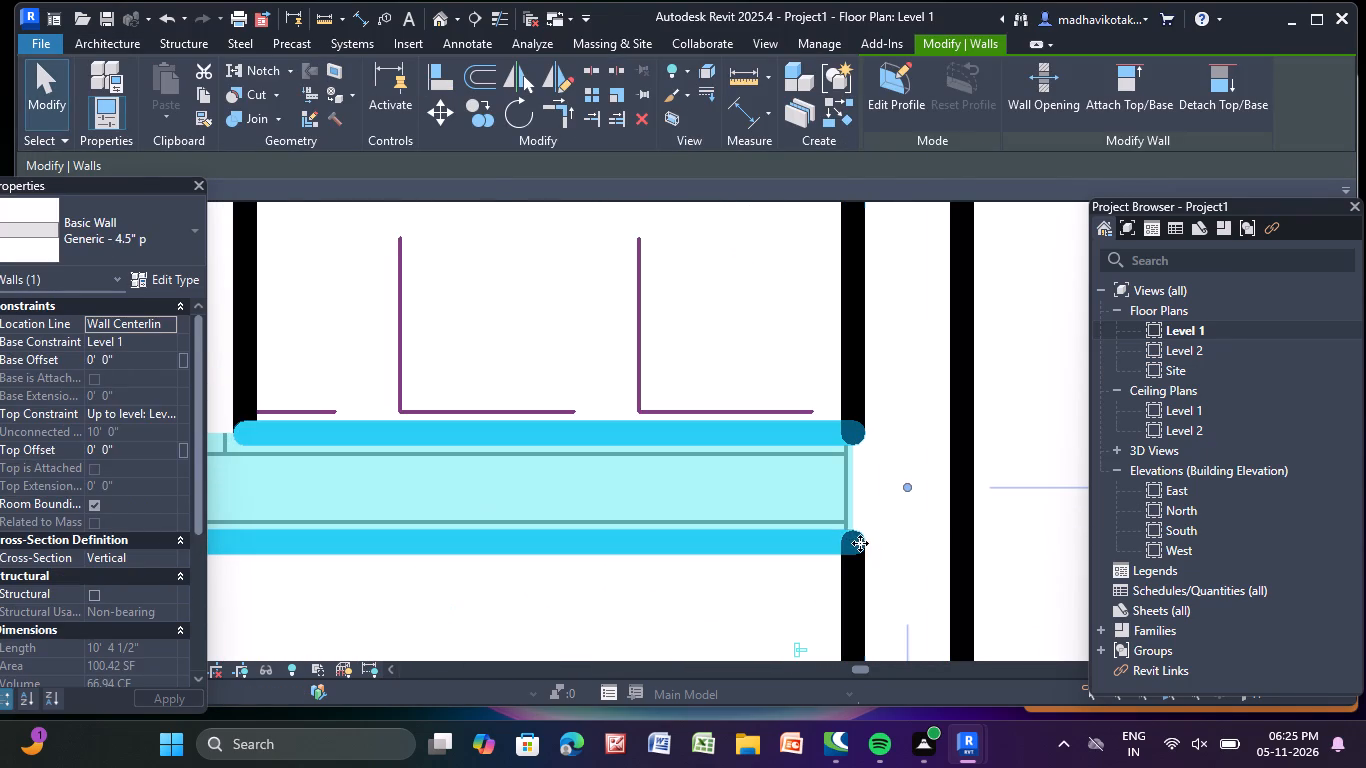
pyautogui.moveTo(849, 436); pyautogui.dragTo(898, 436)
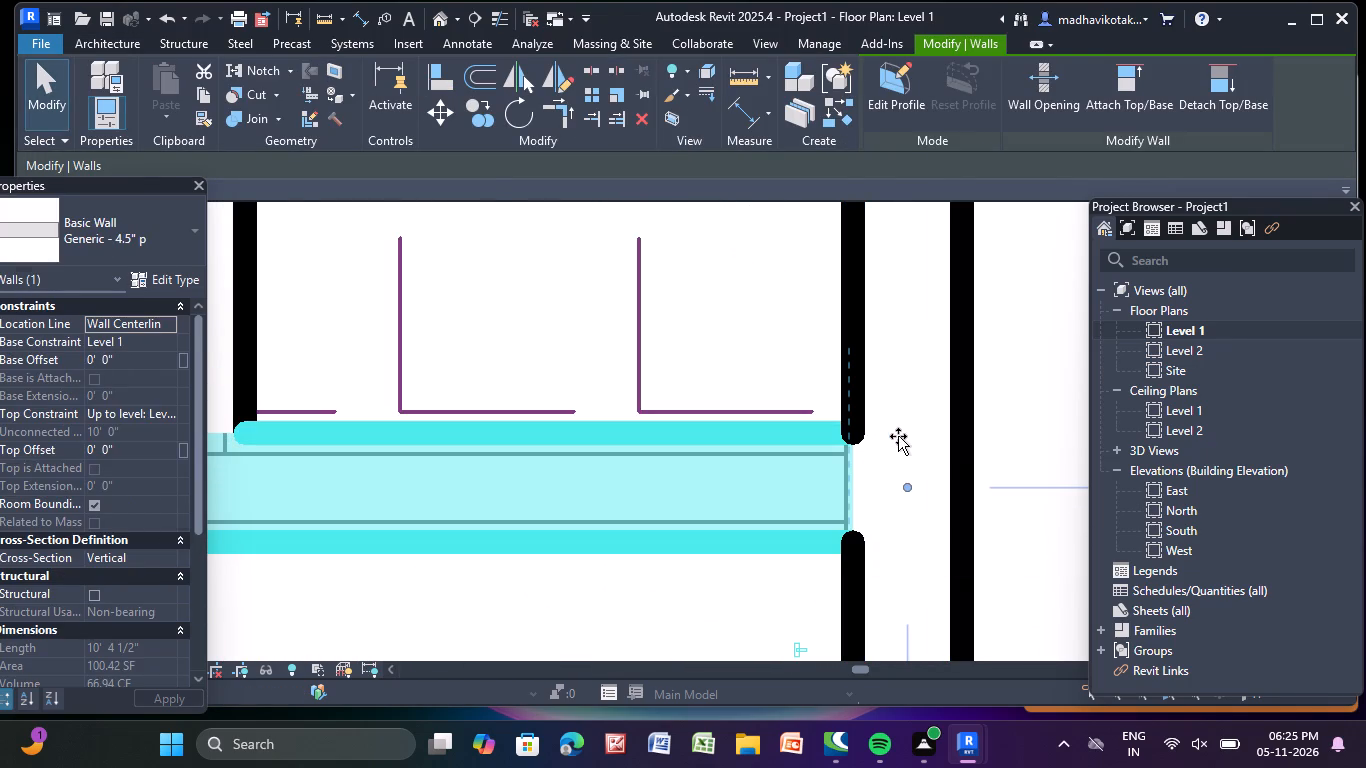
pyautogui.moveTo(898, 436); pyautogui.dragTo(951, 434)
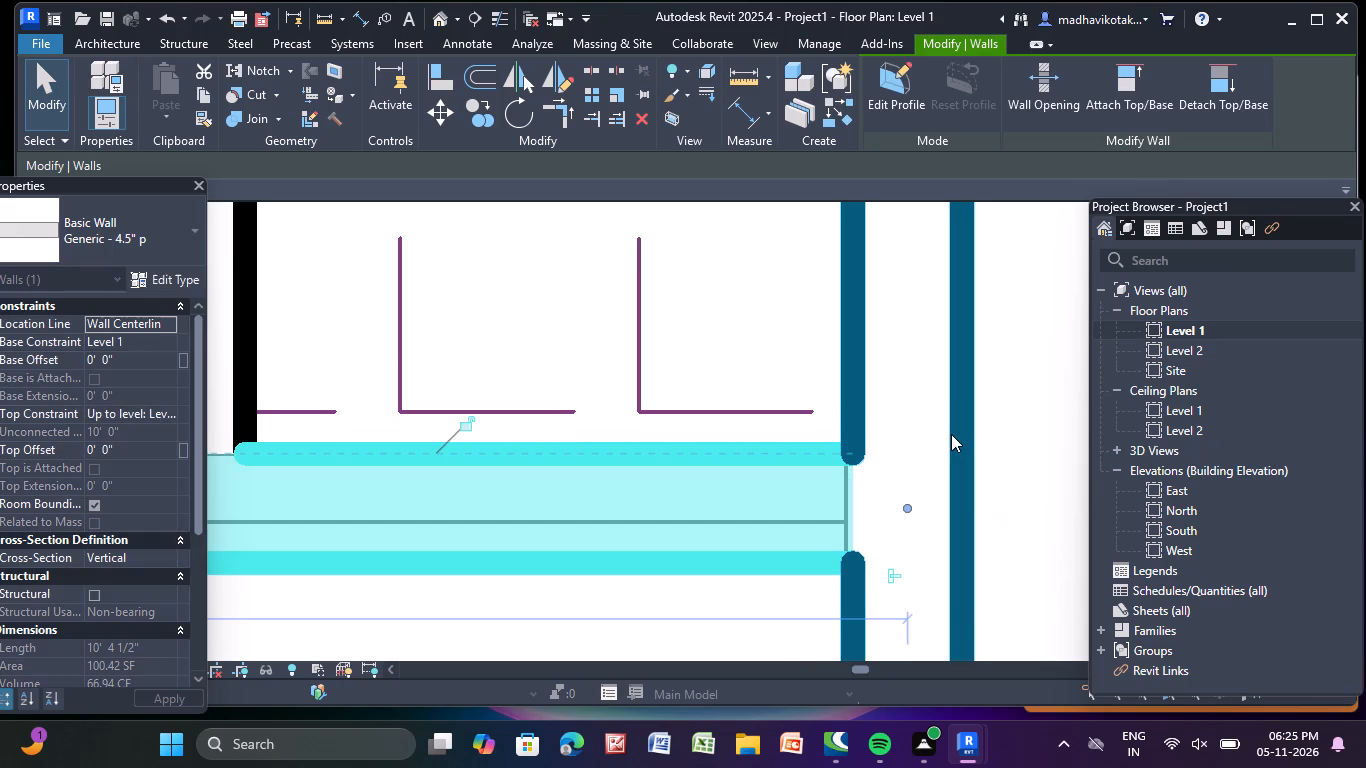
pyautogui.press('Escape')
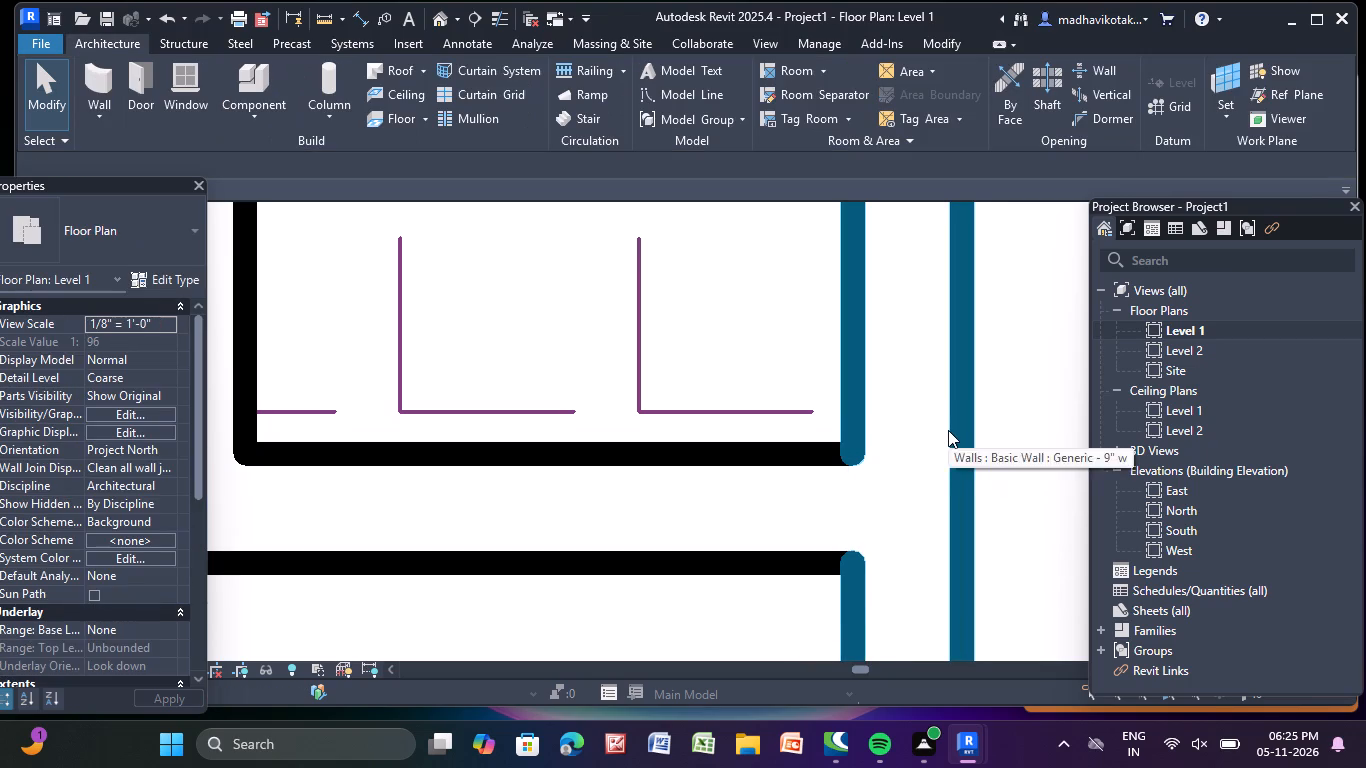
pyautogui.press('Escape')
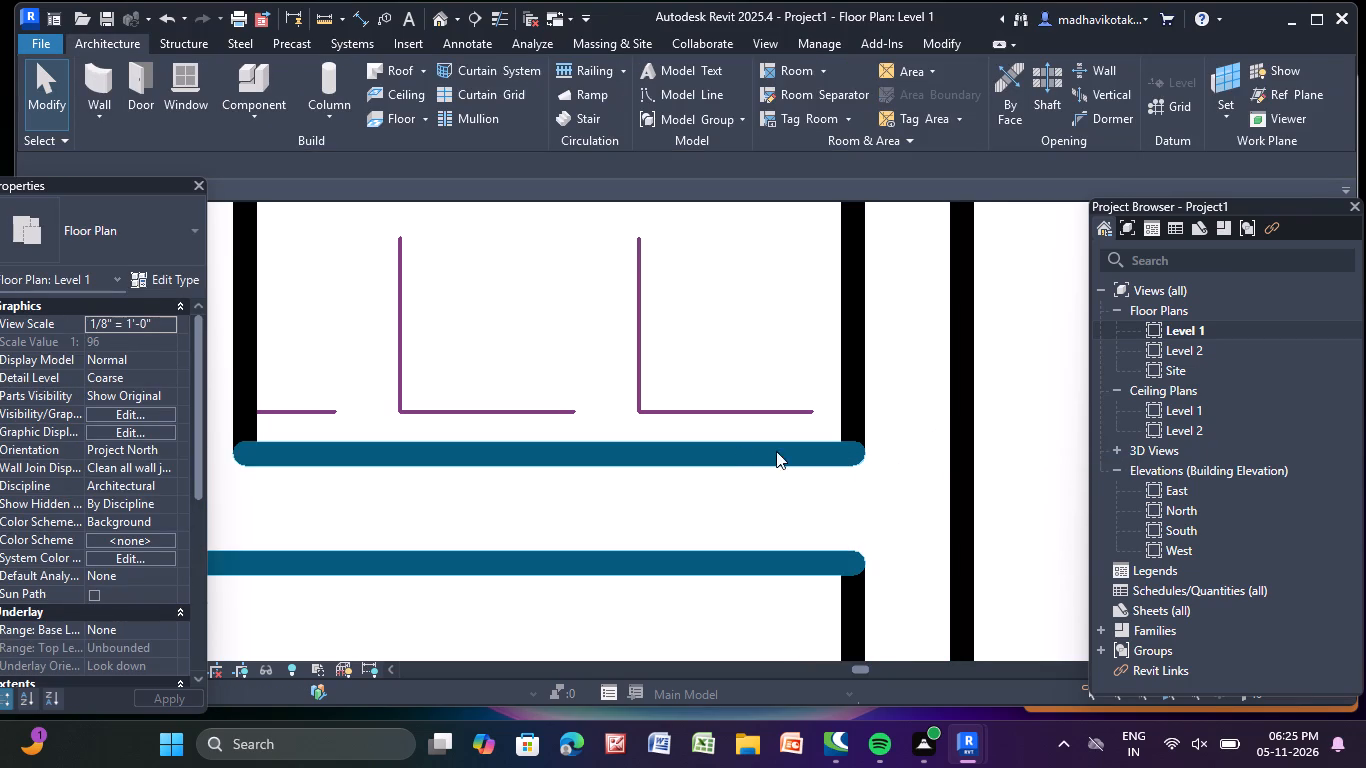
pyautogui.click(738, 451)
pyautogui.scroll(2, 848, 454)
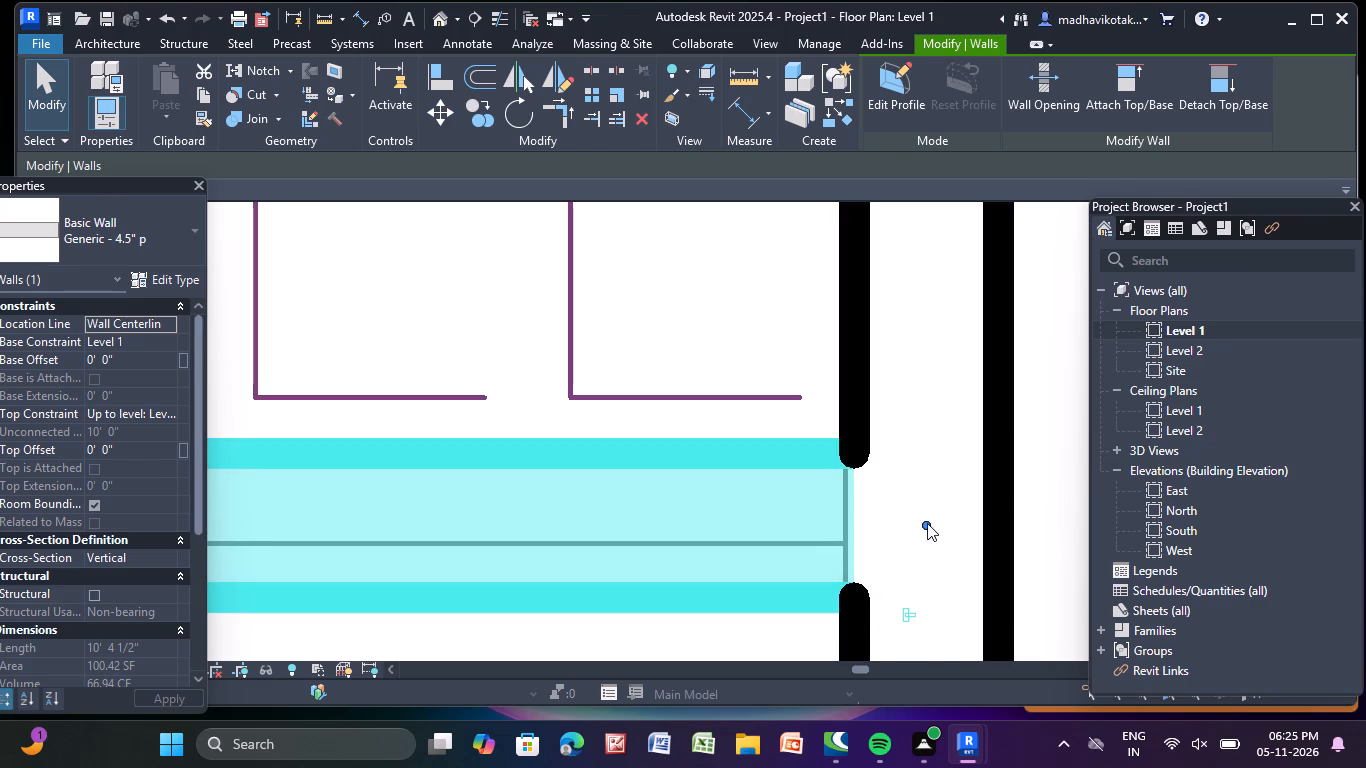
pyautogui.moveTo(927, 523); pyautogui.dragTo(998, 517)
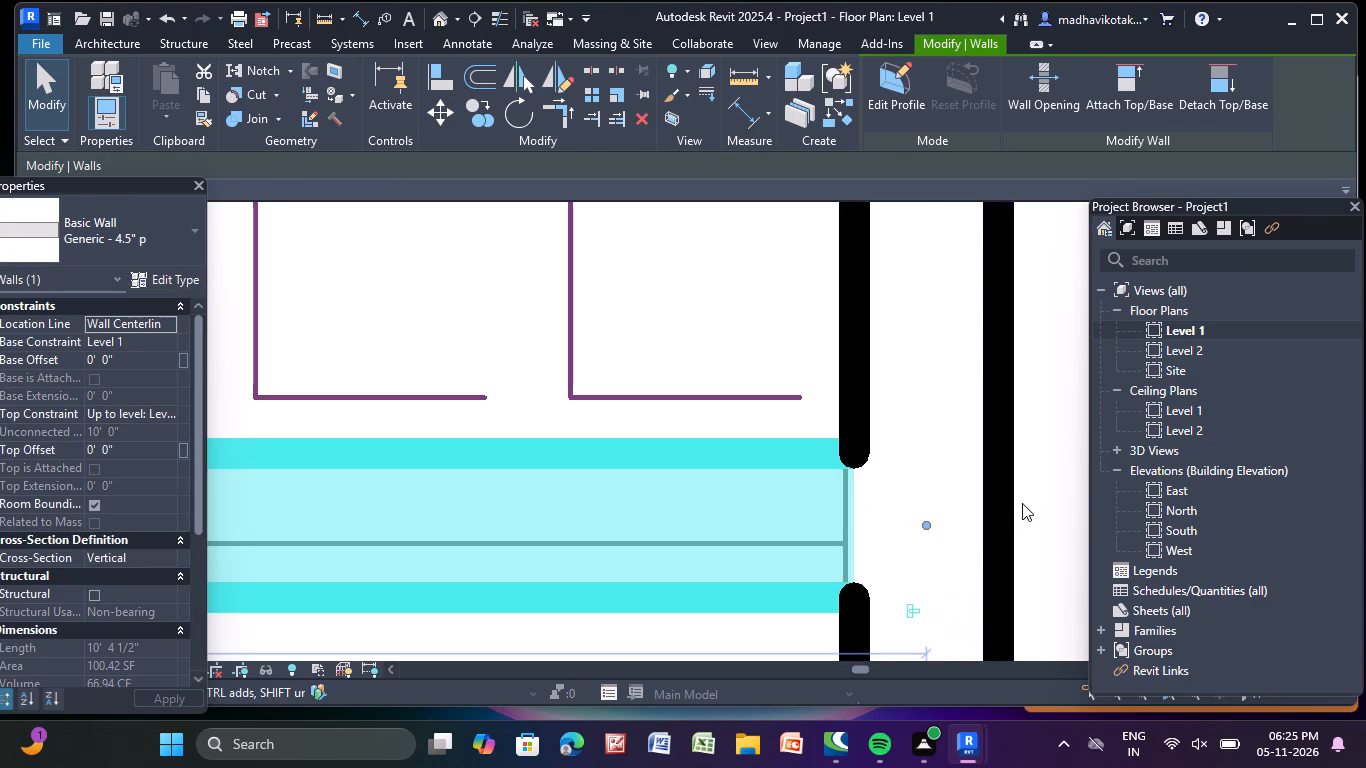
pyautogui.moveTo(926, 523); pyautogui.dragTo(1000, 519)
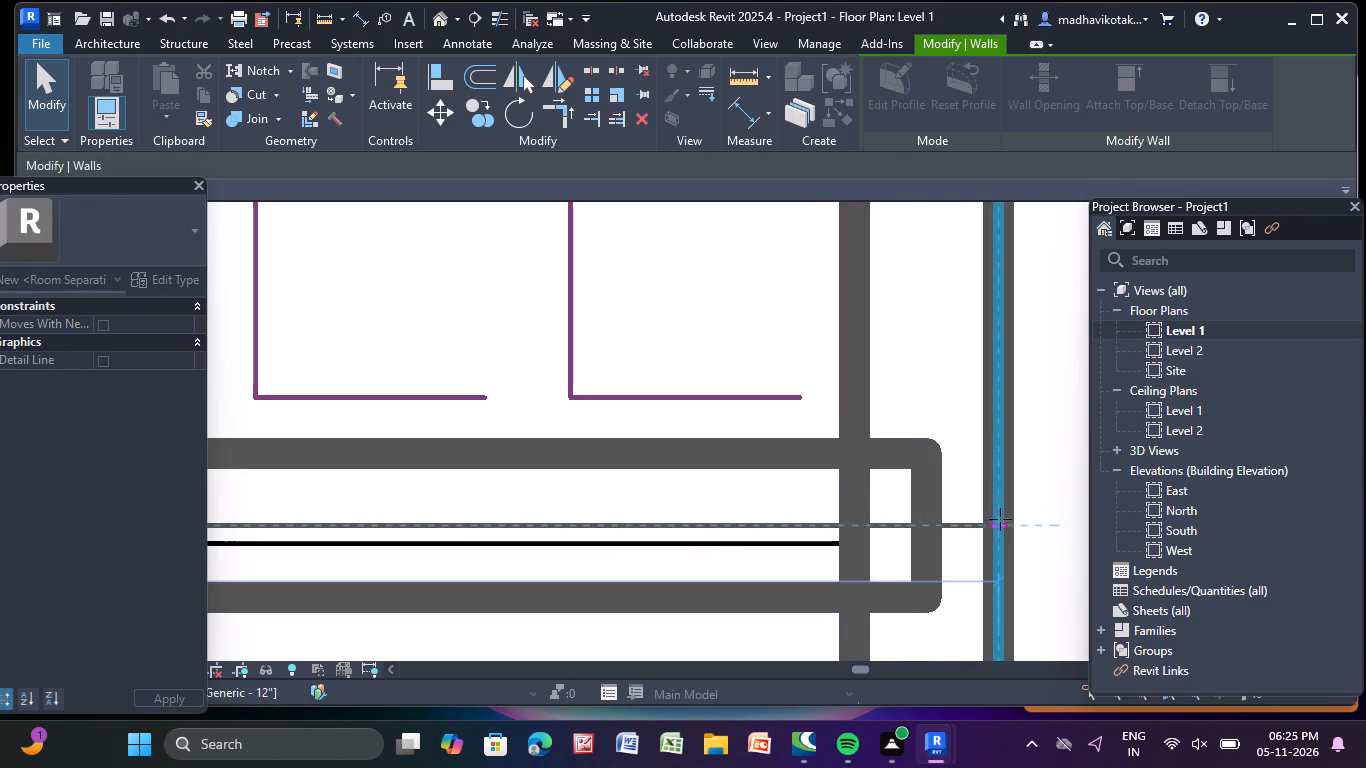
pyautogui.moveTo(1000, 519); pyautogui.dragTo(1001, 519)
pyautogui.press('Escape')
pyautogui.press('Escape')
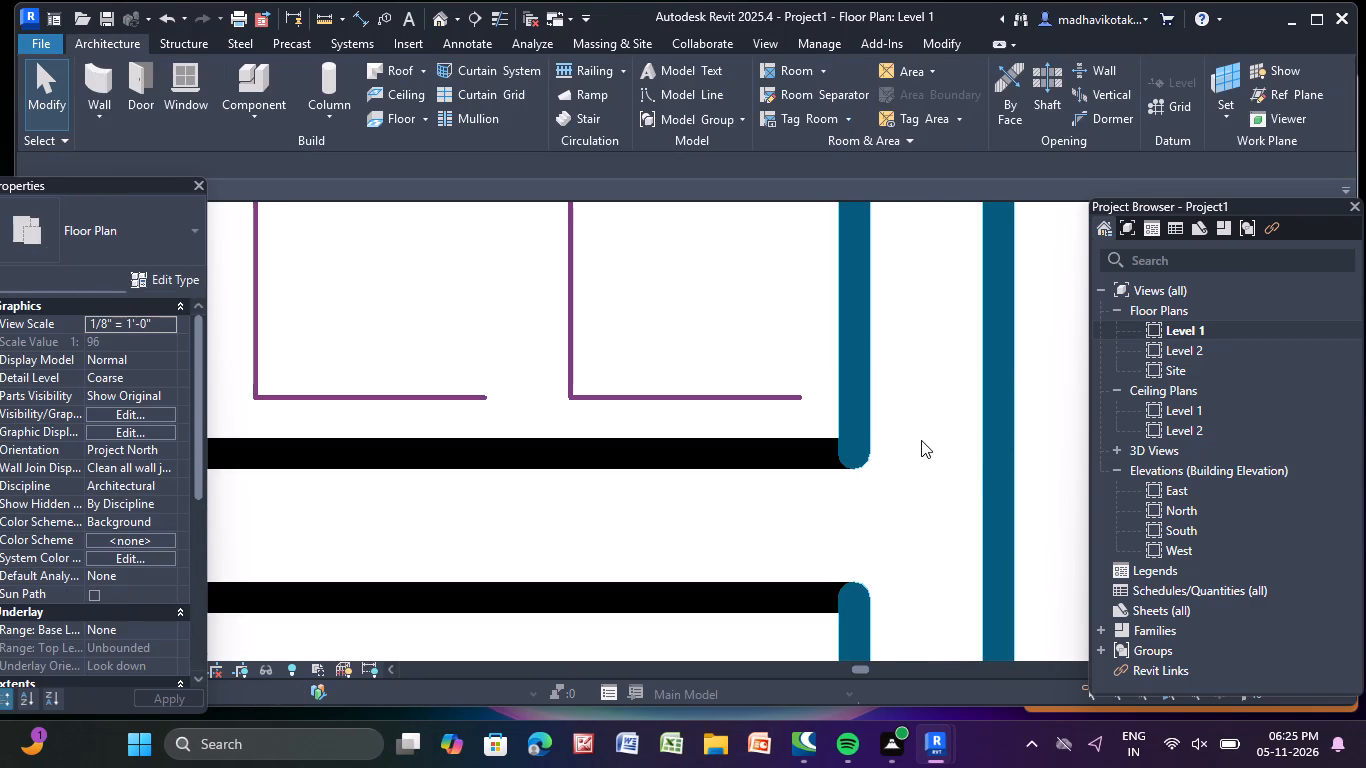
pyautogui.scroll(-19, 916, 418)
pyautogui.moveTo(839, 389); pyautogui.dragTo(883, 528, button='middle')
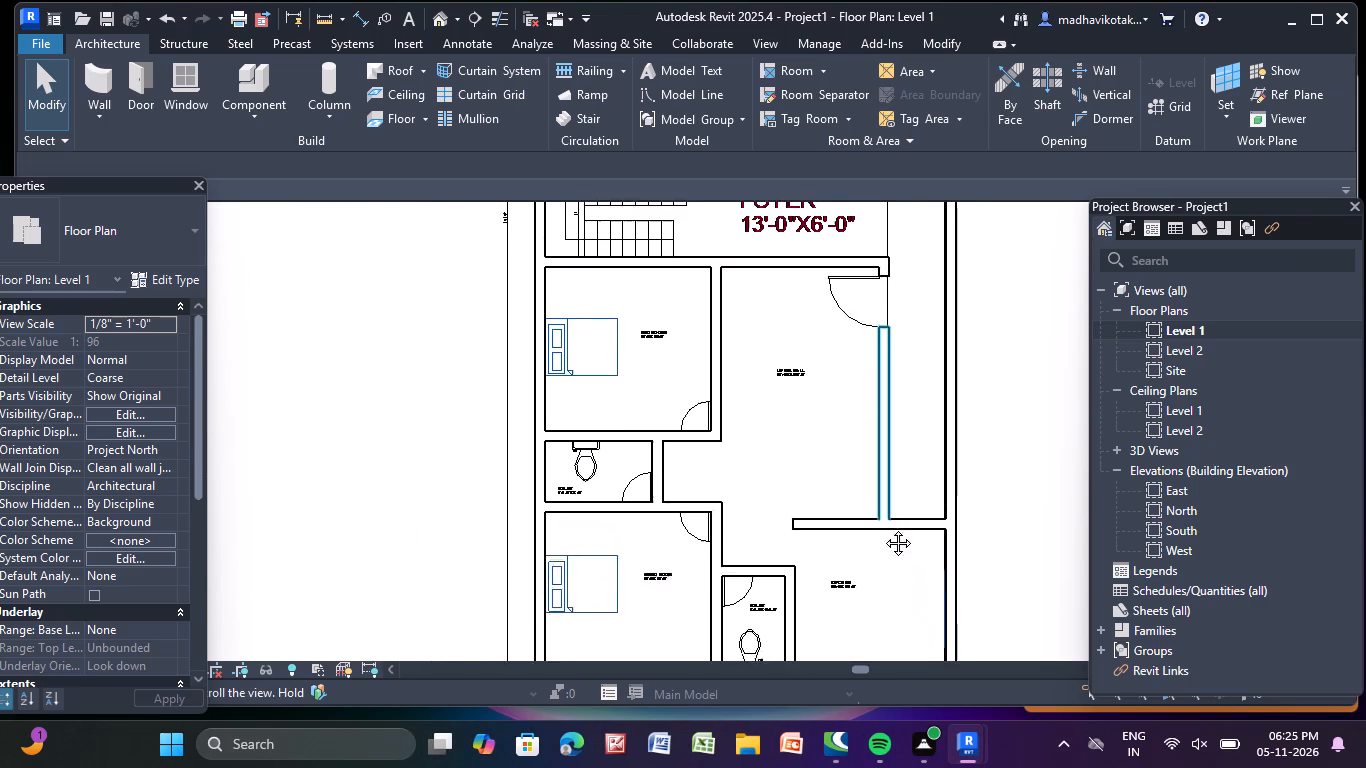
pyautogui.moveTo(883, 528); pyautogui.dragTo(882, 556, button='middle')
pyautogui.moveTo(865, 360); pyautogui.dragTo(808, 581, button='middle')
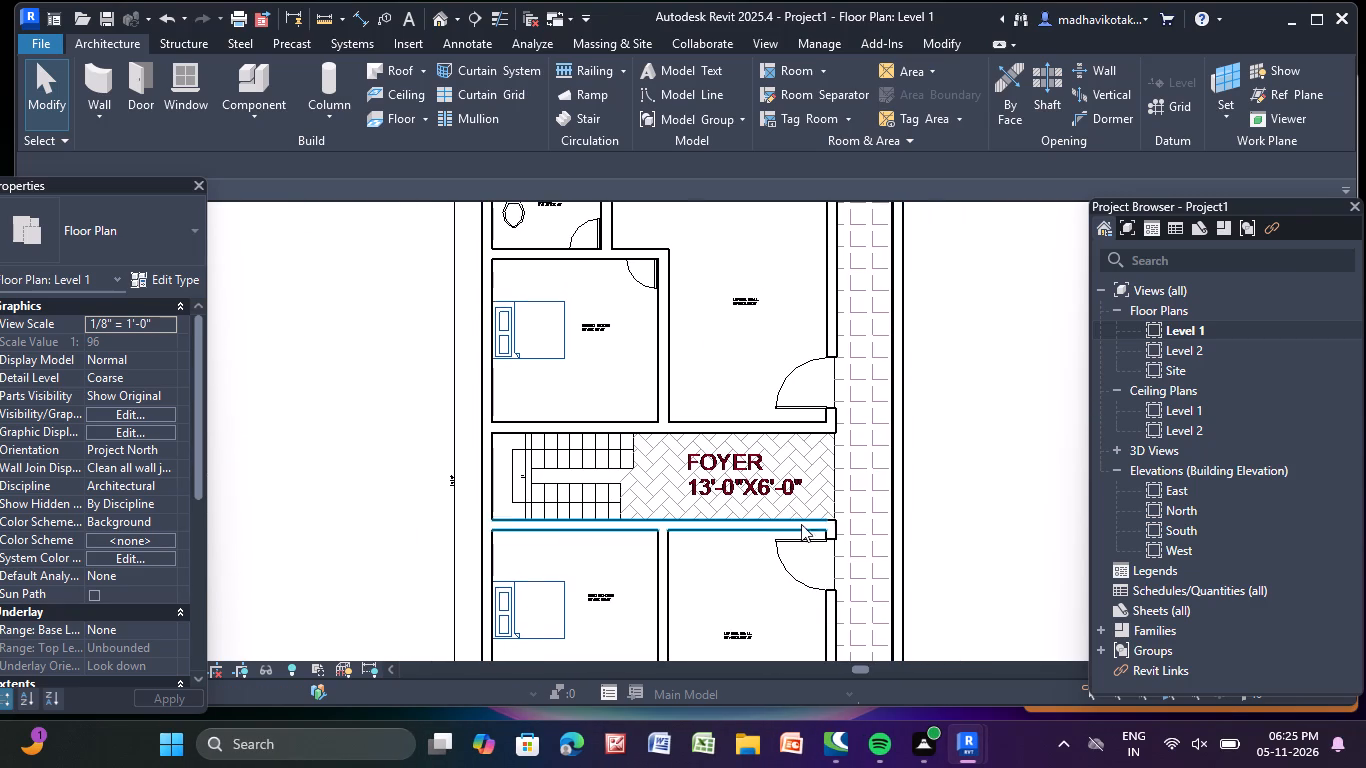
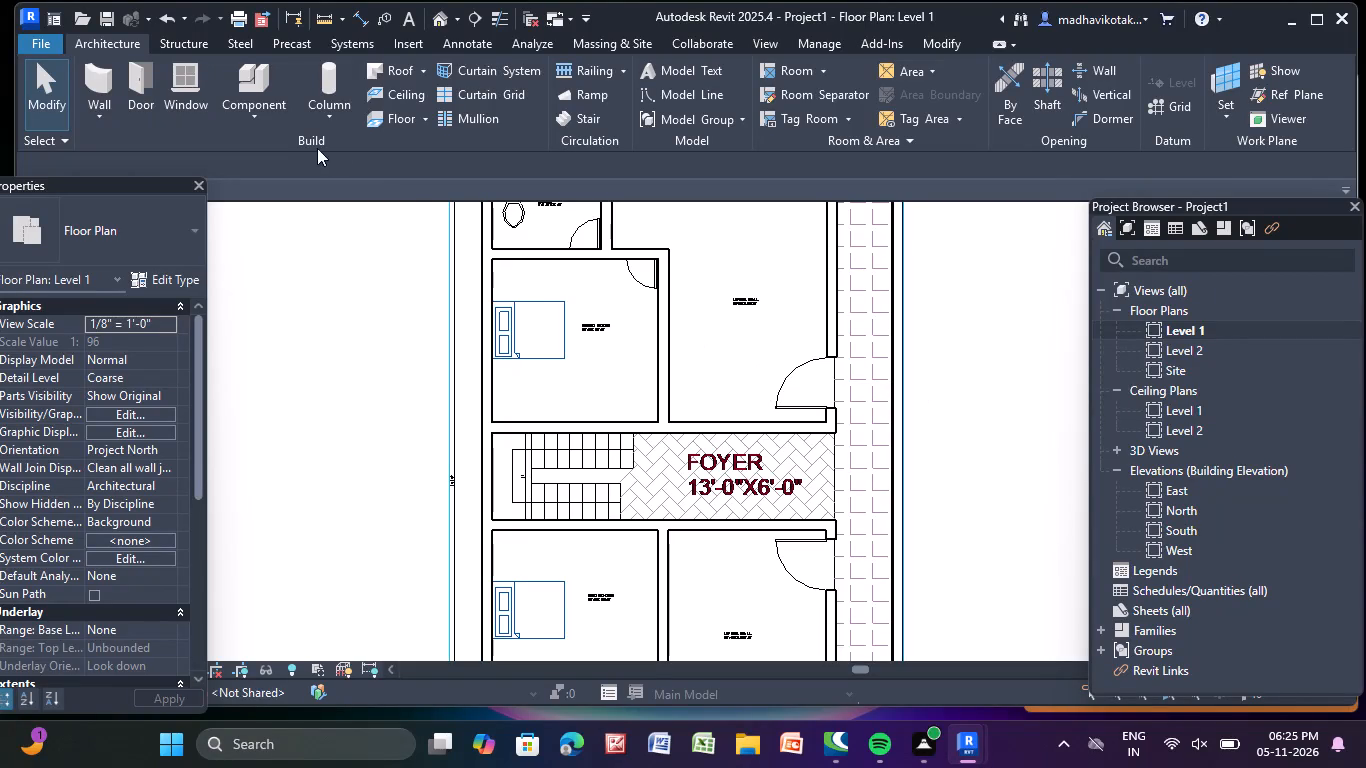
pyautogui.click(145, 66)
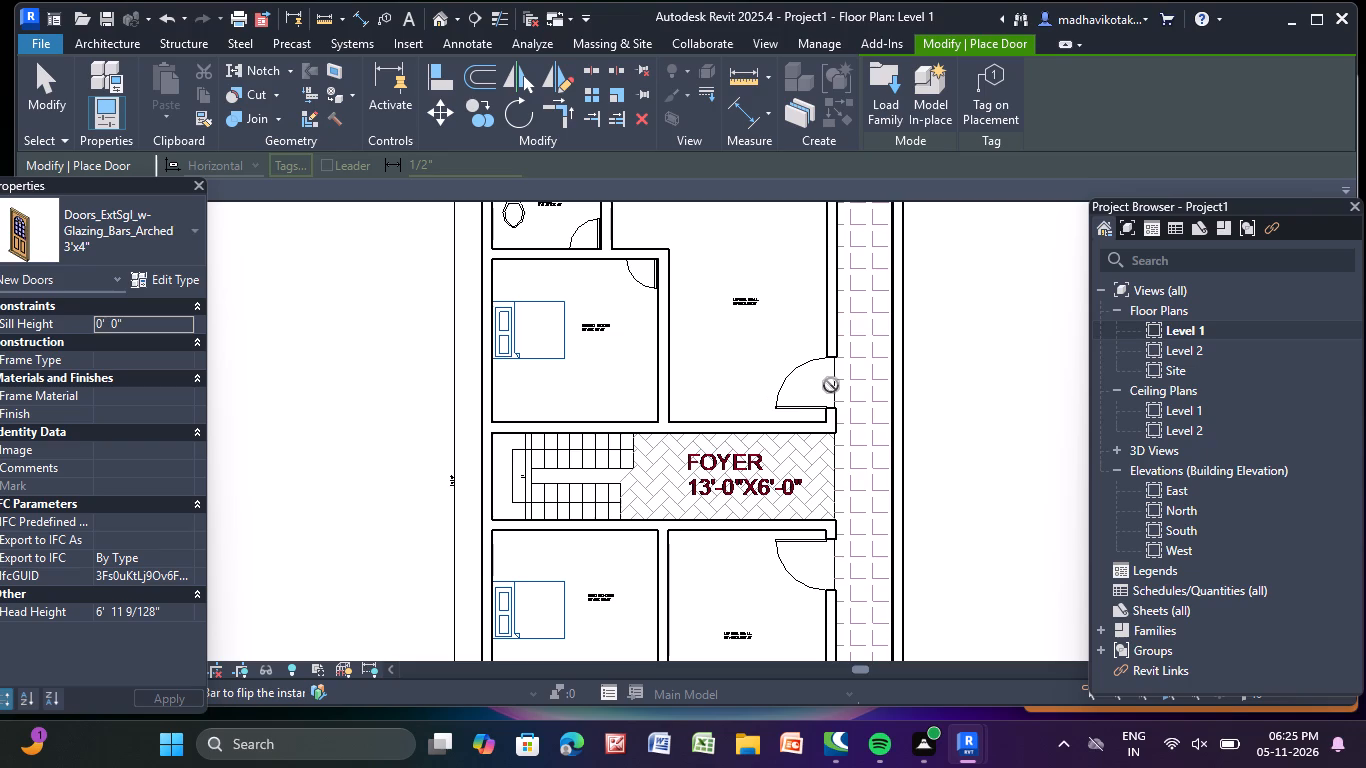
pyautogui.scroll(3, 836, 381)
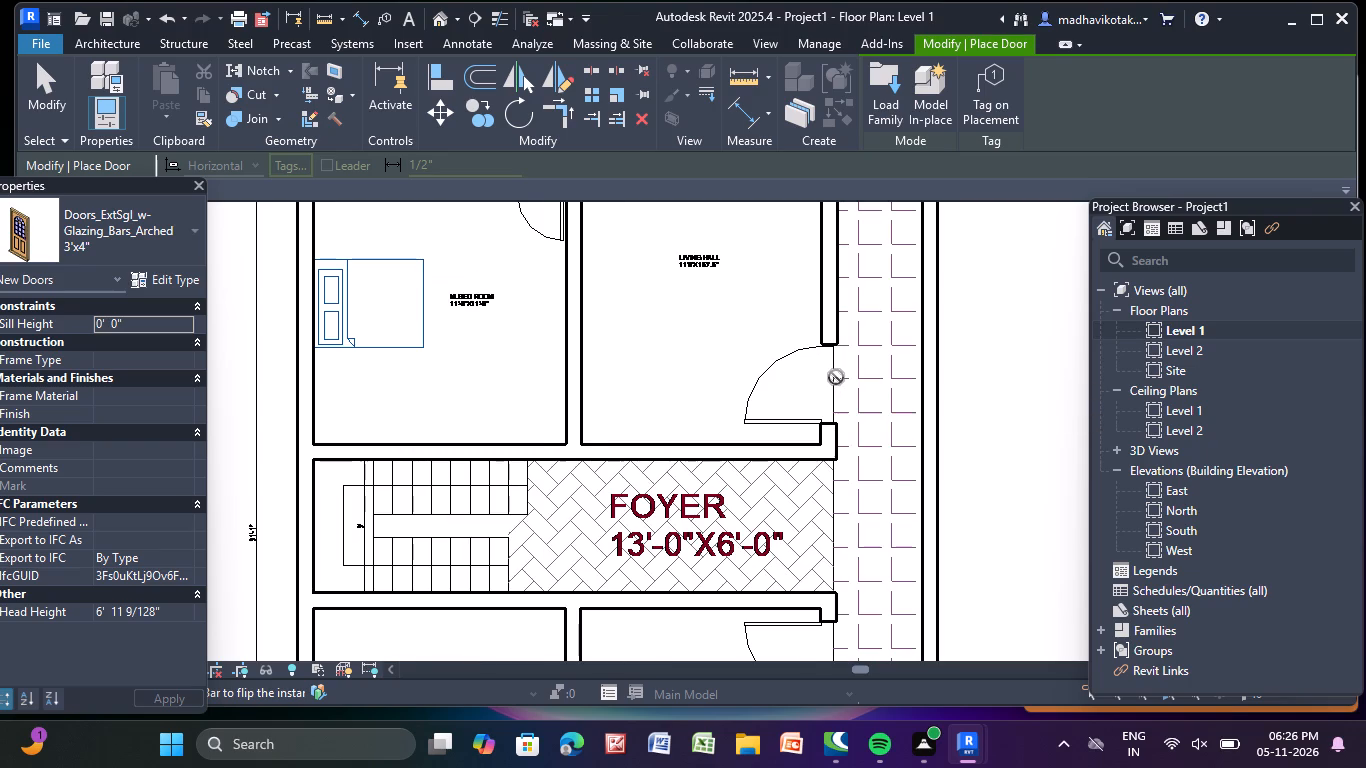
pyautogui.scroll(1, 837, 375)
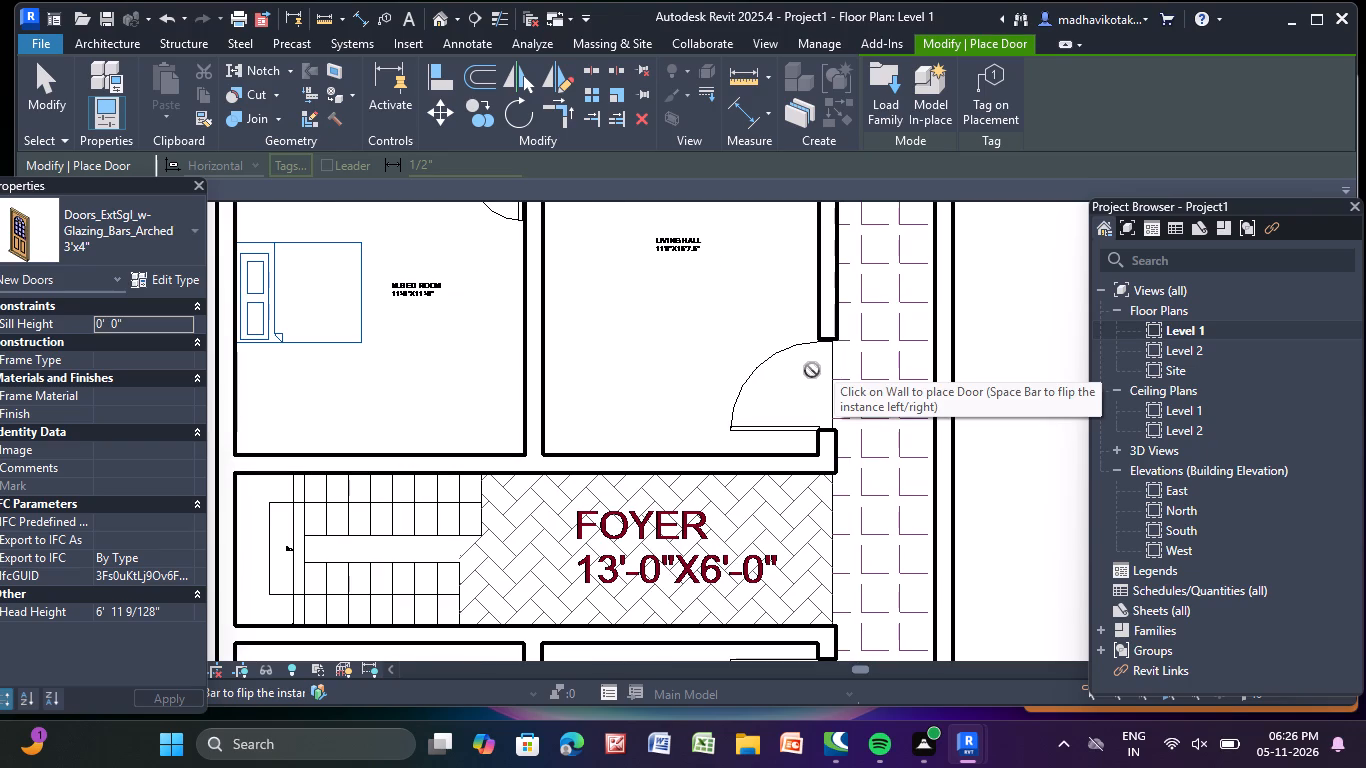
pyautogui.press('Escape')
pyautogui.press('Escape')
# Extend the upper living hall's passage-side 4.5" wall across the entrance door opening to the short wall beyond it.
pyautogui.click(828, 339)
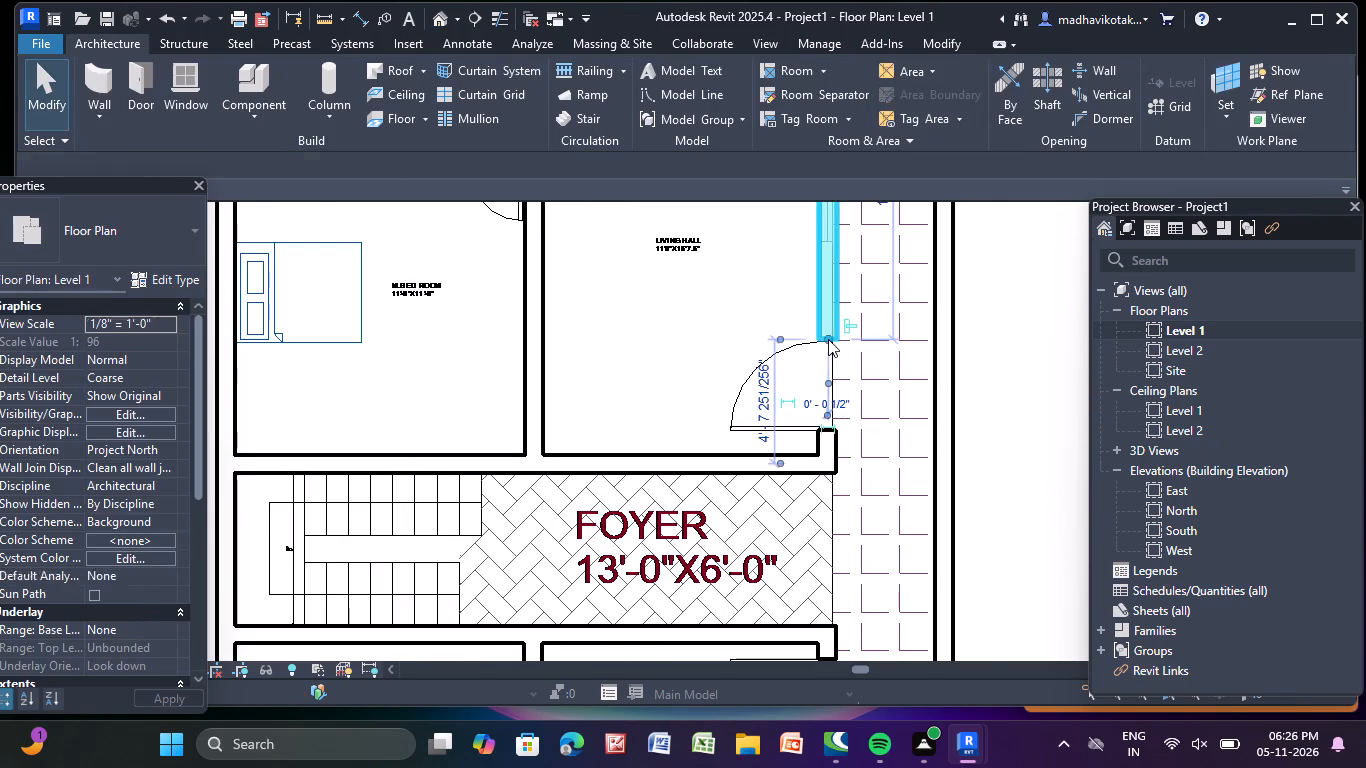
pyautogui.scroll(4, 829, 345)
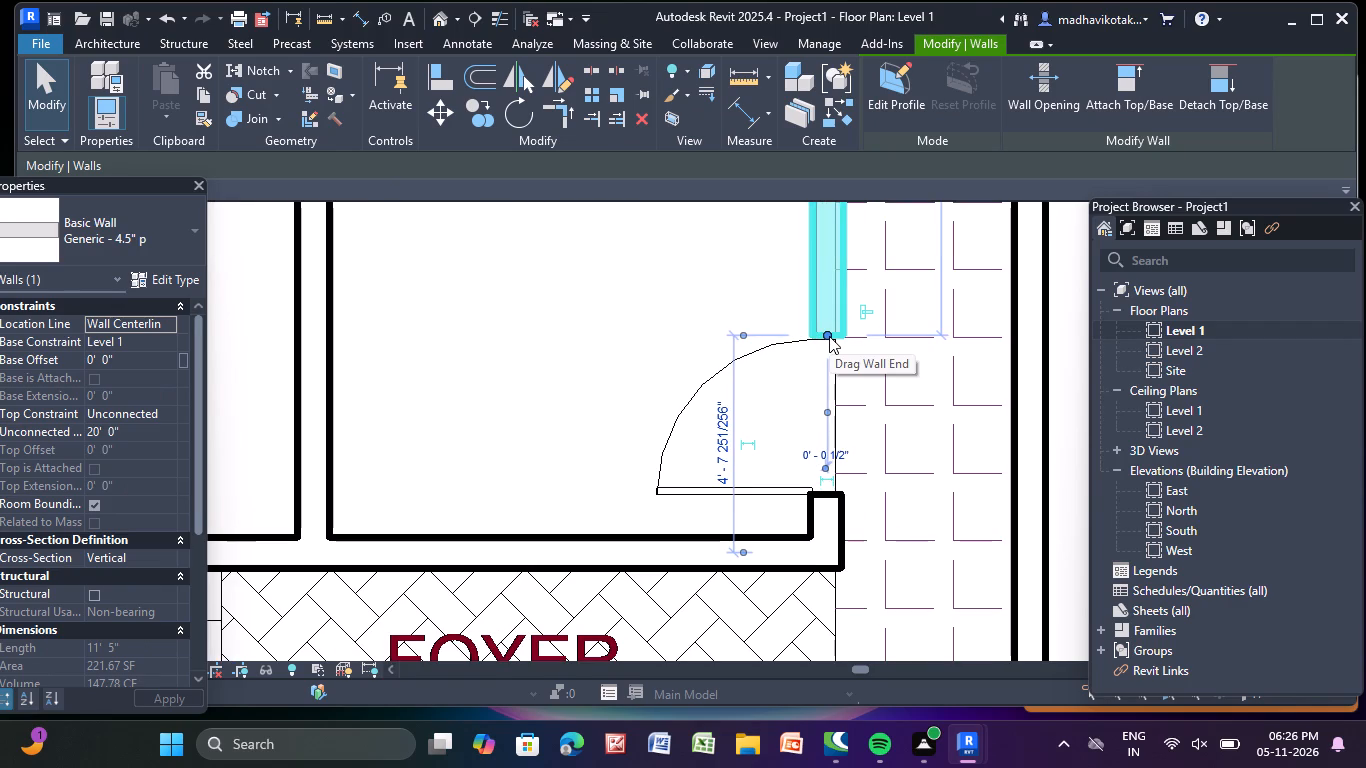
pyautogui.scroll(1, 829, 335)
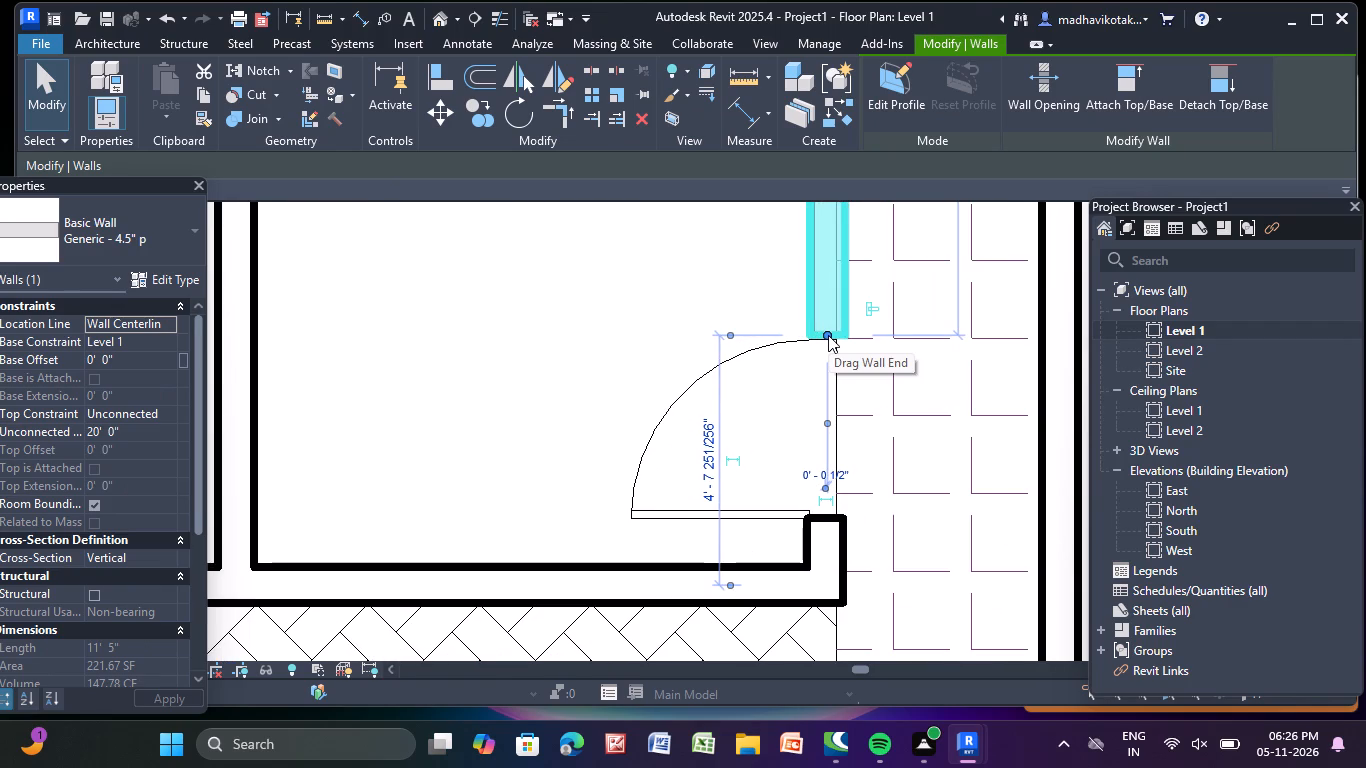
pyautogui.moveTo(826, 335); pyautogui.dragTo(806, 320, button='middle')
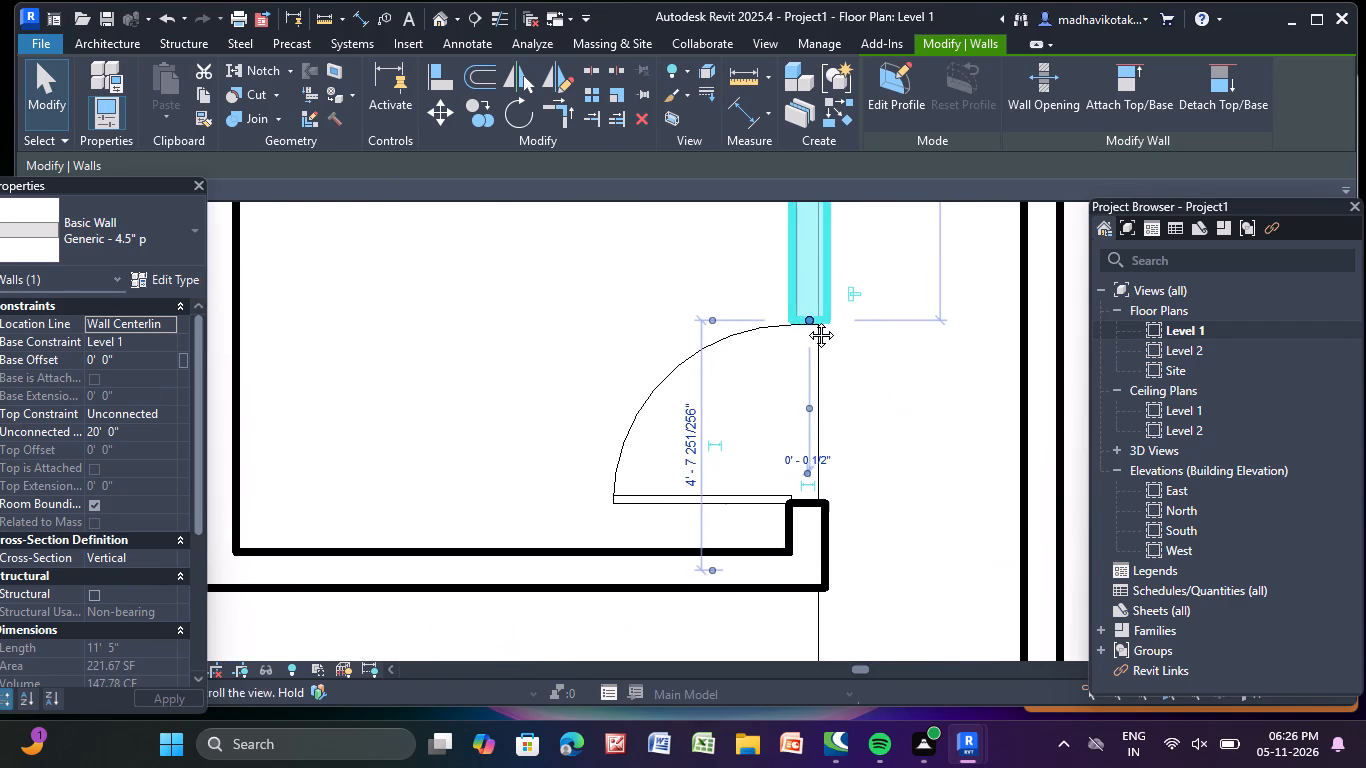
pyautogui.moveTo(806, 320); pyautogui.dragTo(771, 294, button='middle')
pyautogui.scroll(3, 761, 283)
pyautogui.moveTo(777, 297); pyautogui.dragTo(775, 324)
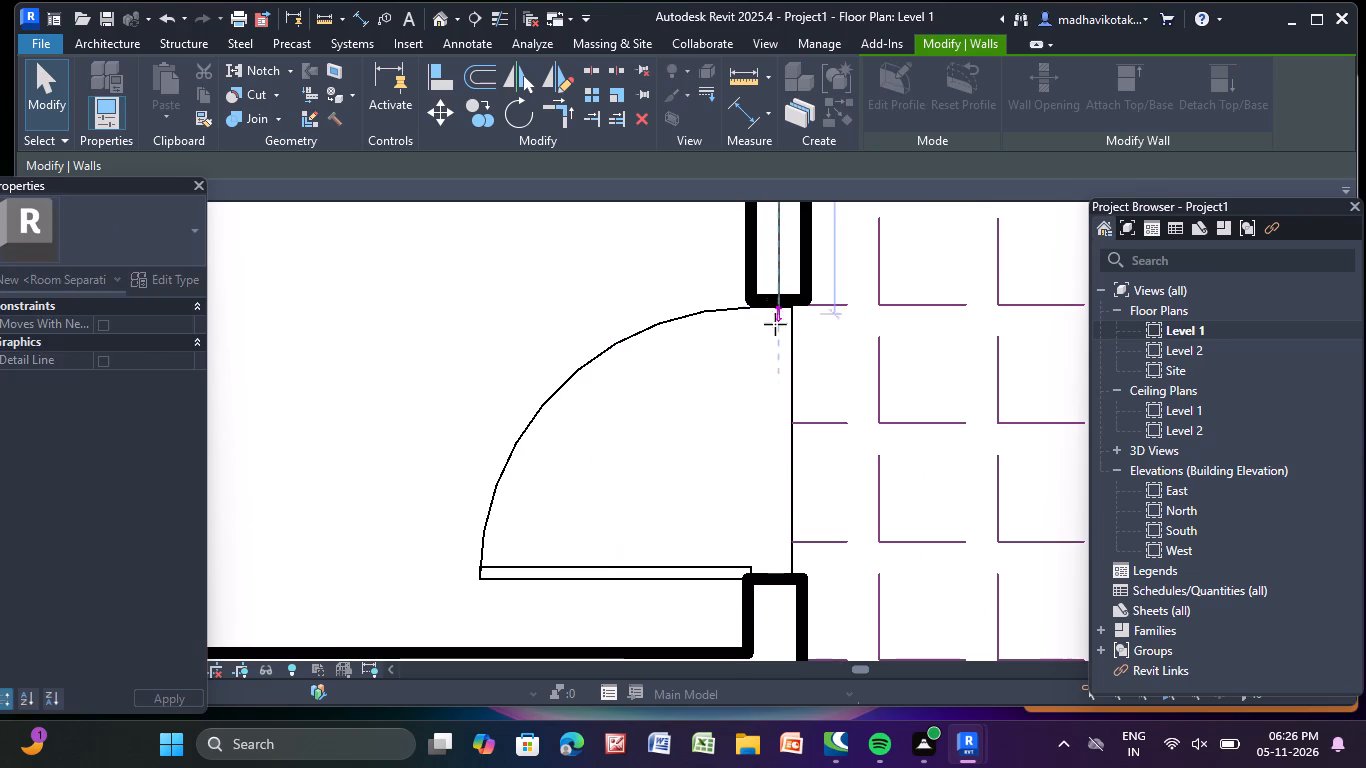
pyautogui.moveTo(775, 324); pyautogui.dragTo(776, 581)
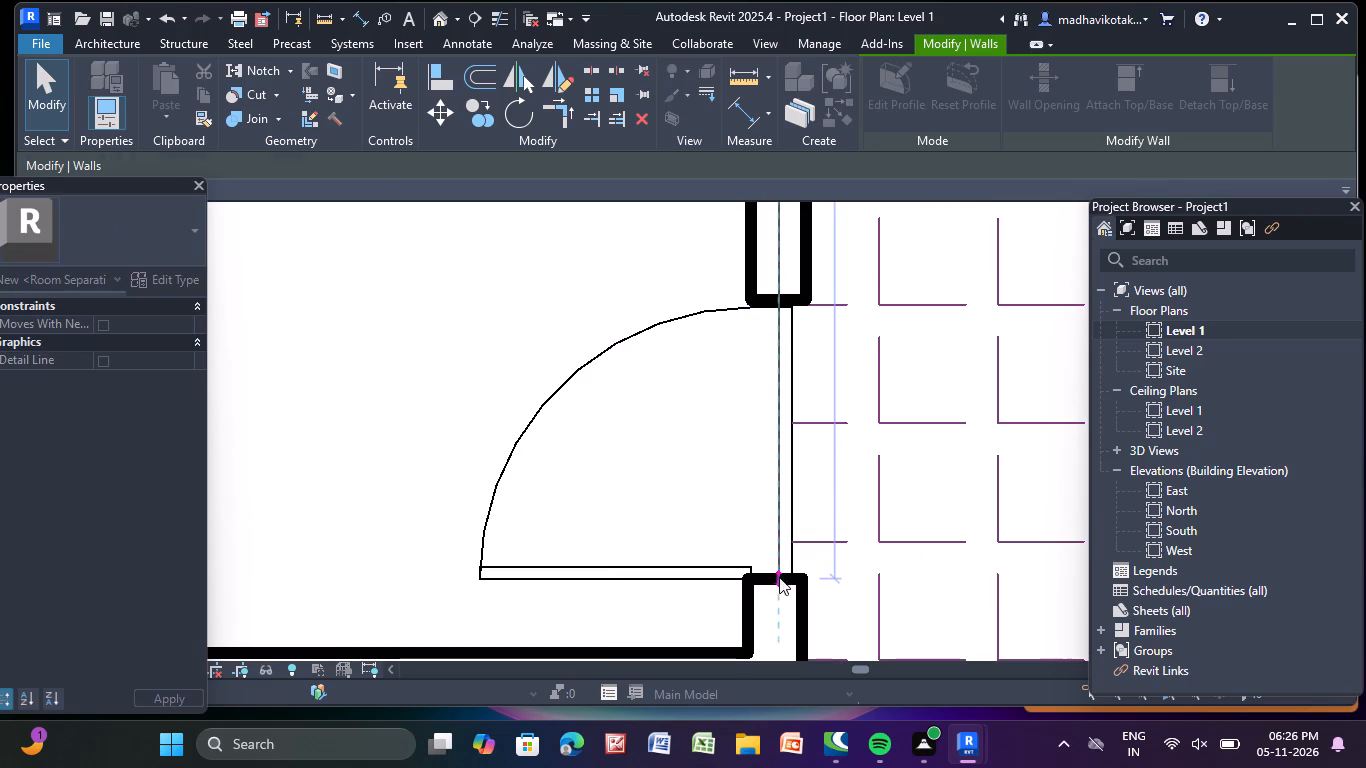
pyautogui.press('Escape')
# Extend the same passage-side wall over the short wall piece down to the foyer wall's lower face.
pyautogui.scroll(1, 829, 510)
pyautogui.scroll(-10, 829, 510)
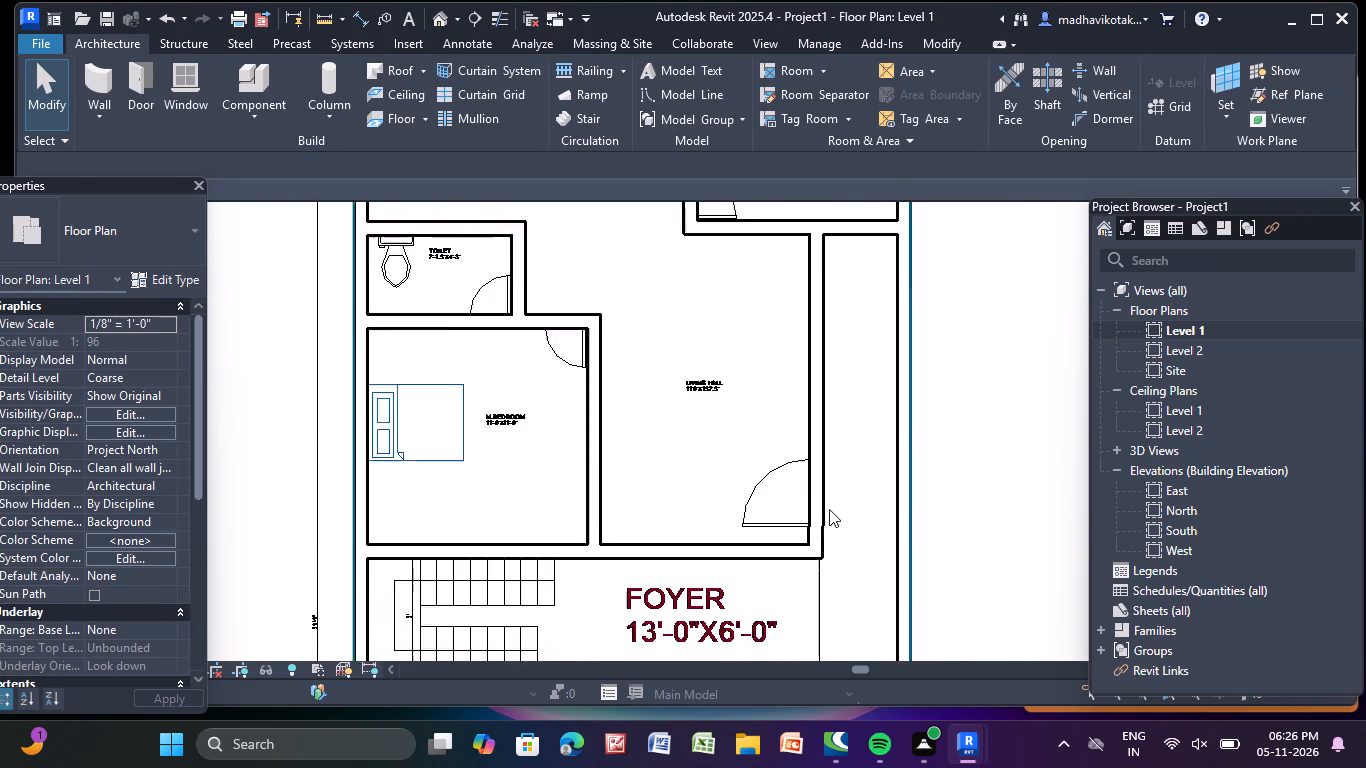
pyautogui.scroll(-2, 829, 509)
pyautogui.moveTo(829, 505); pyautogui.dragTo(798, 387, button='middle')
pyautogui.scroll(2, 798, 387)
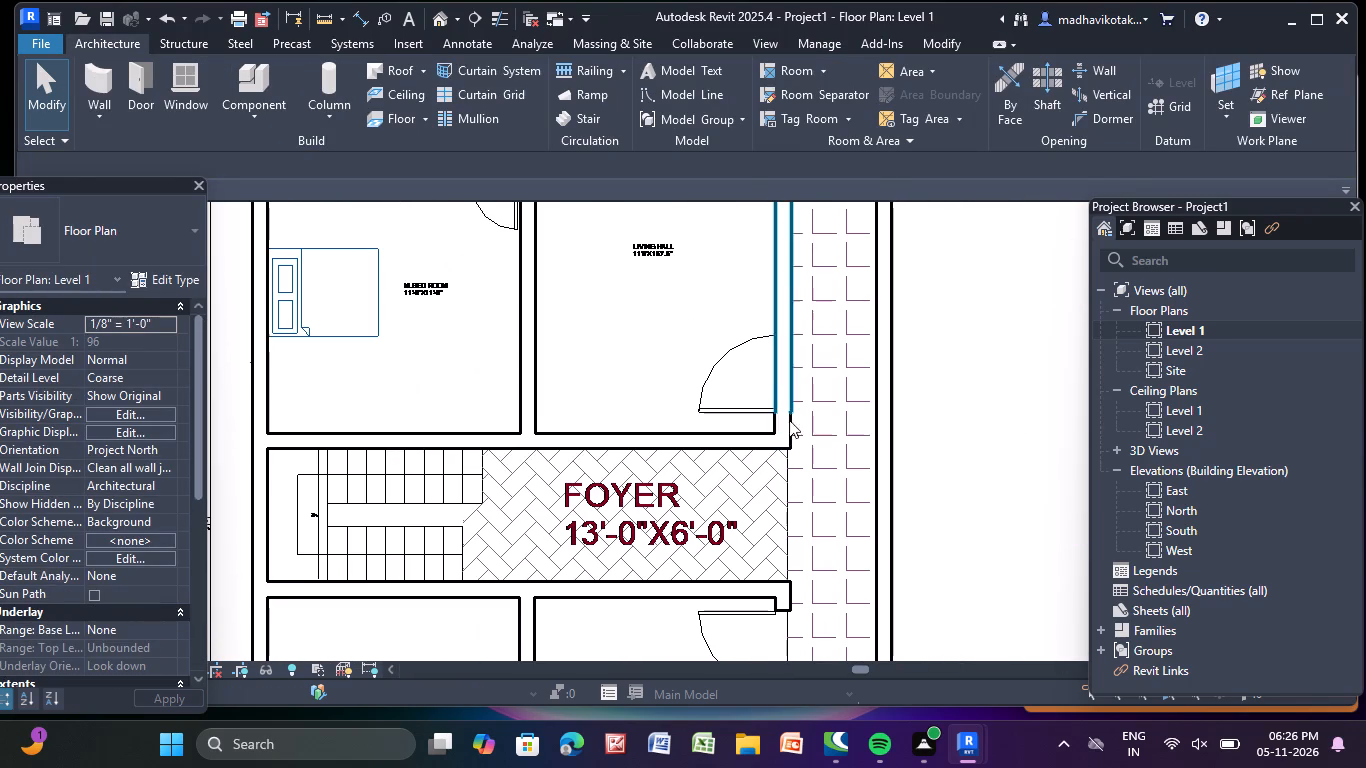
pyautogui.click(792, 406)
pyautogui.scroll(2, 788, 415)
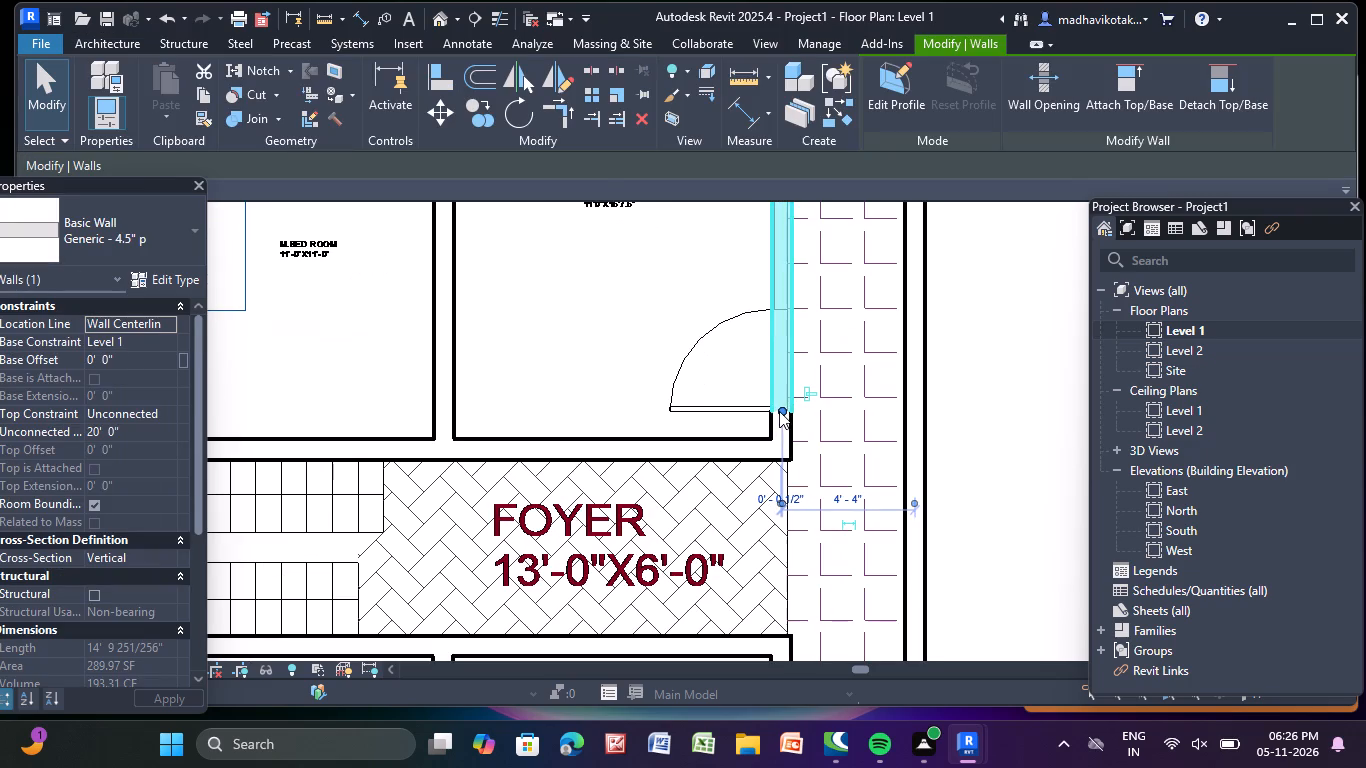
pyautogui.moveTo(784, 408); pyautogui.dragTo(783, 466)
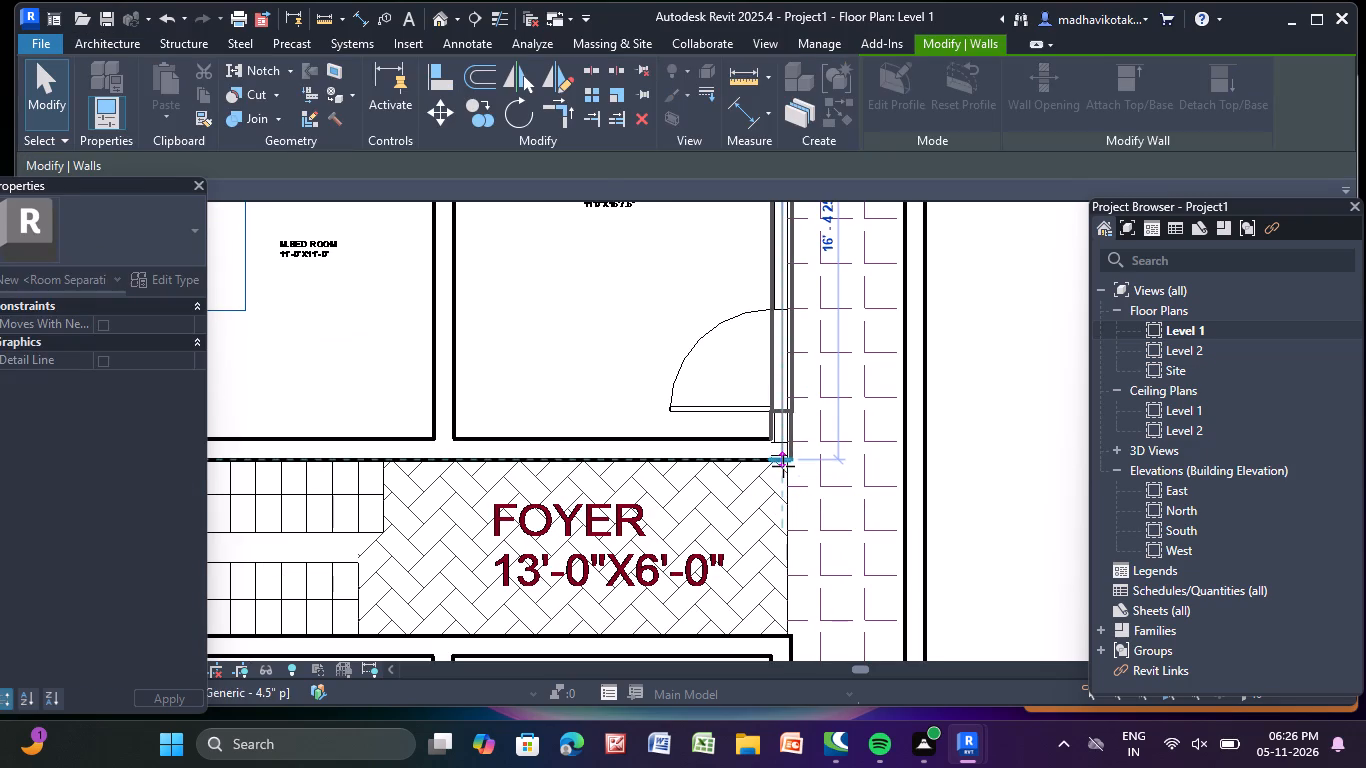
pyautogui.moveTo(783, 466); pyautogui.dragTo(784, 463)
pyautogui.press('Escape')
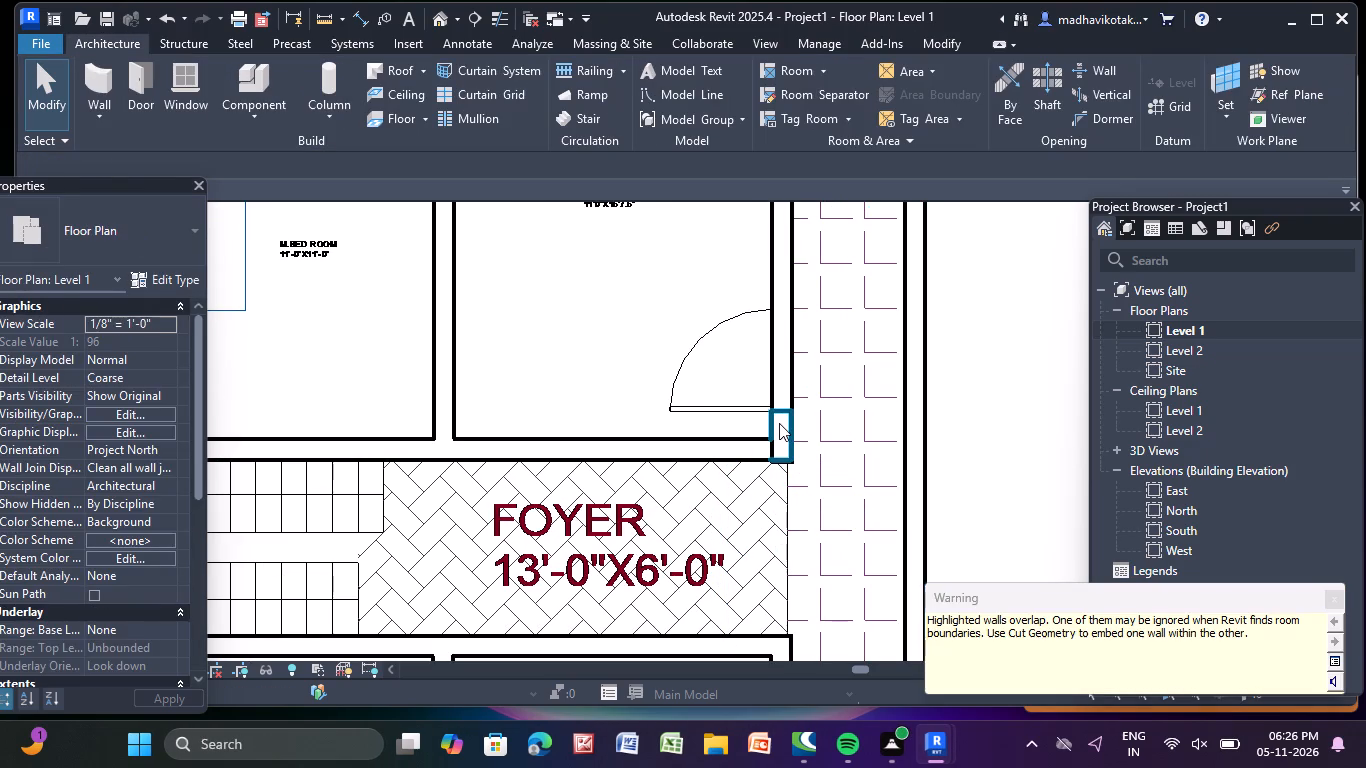
# Delete the 4.5" walls along the passage side of both living halls, including the short pieces beside the entrance doors.
pyautogui.click(779, 423)
pyautogui.press('Delete')
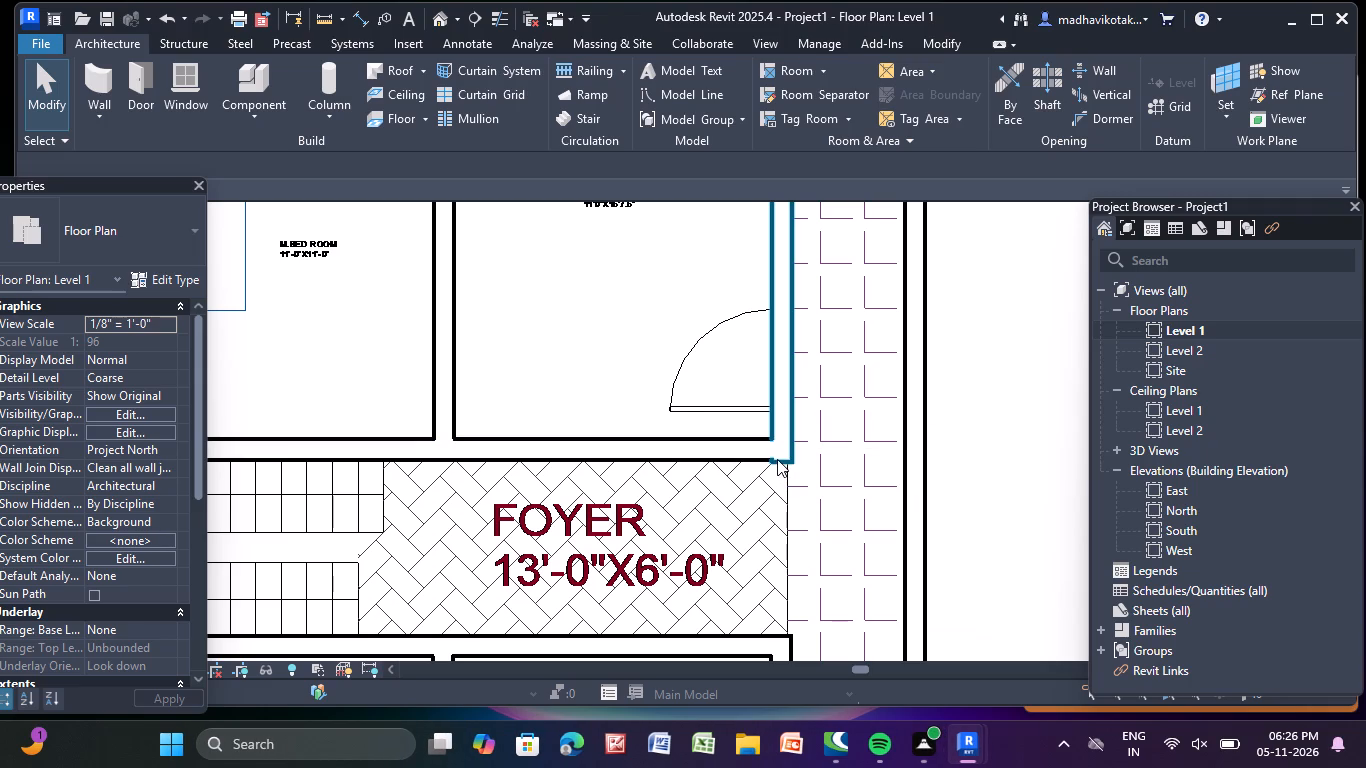
pyautogui.click(777, 459)
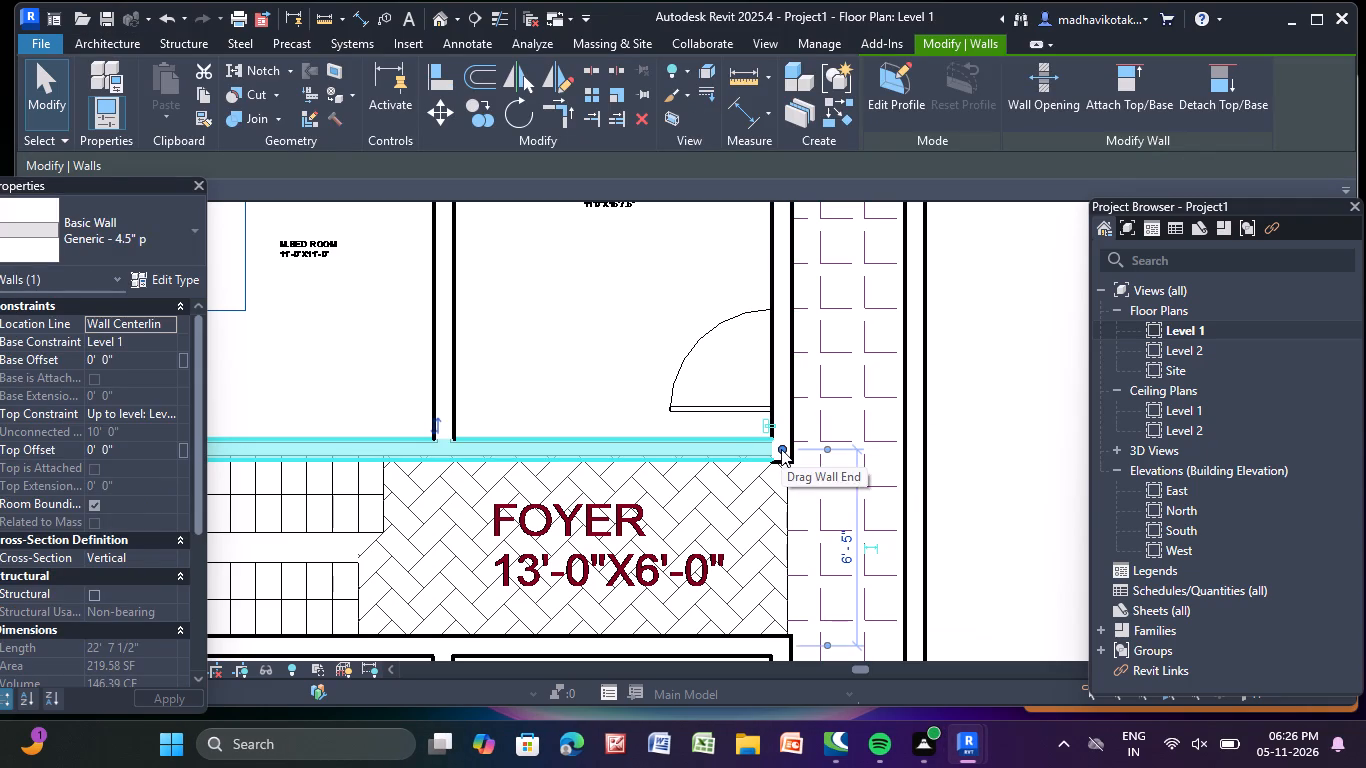
pyautogui.press('Escape')
pyautogui.click(789, 433)
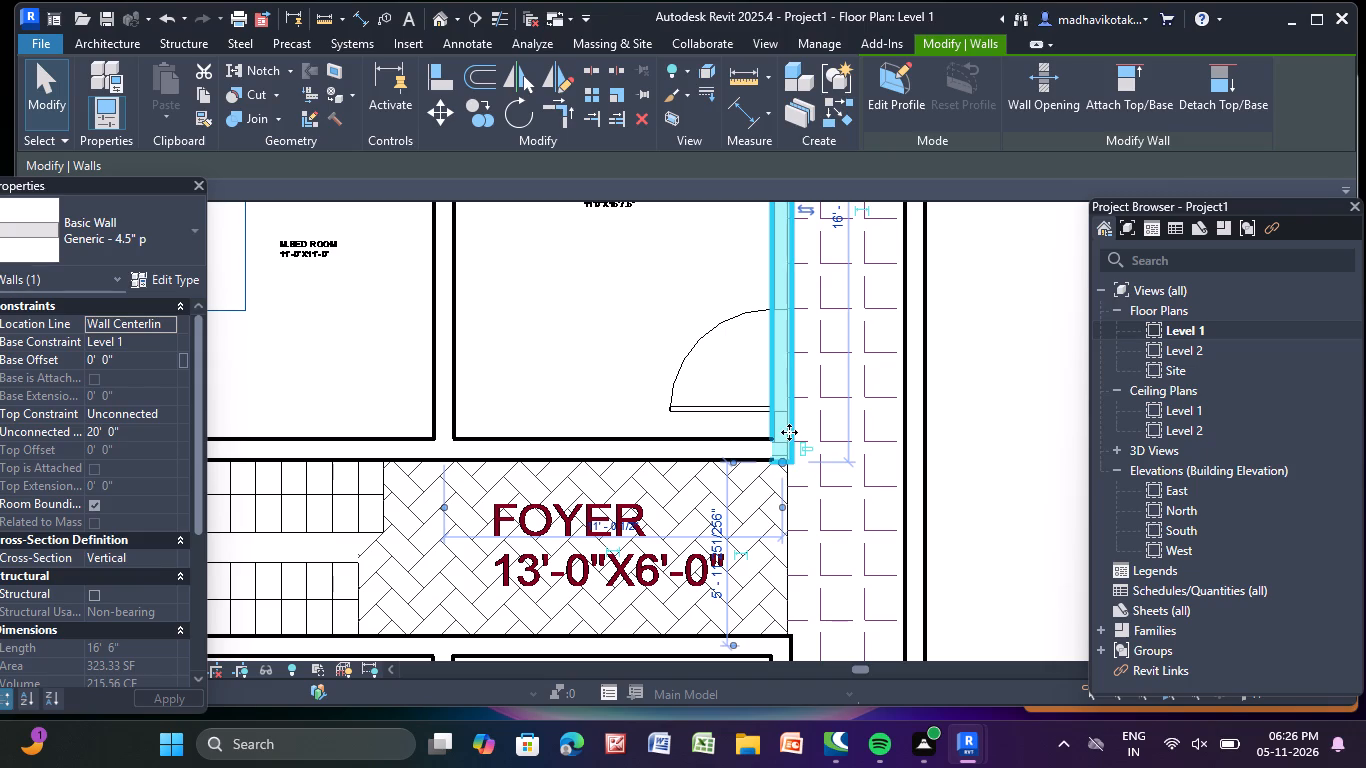
pyautogui.press('Delete')
pyautogui.scroll(-5, 793, 423)
pyautogui.moveTo(777, 599); pyautogui.dragTo(780, 404, button='middle')
pyautogui.scroll(2, 779, 546)
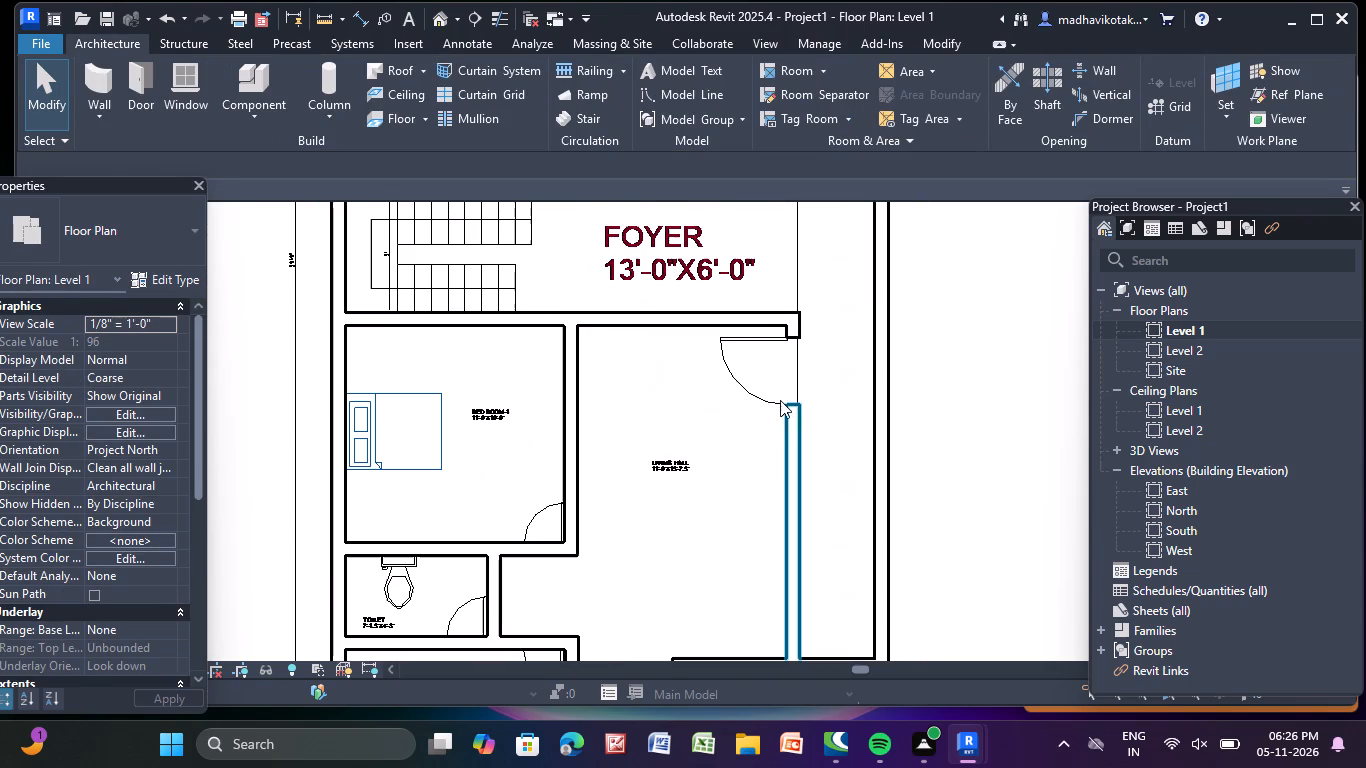
pyautogui.click(785, 436)
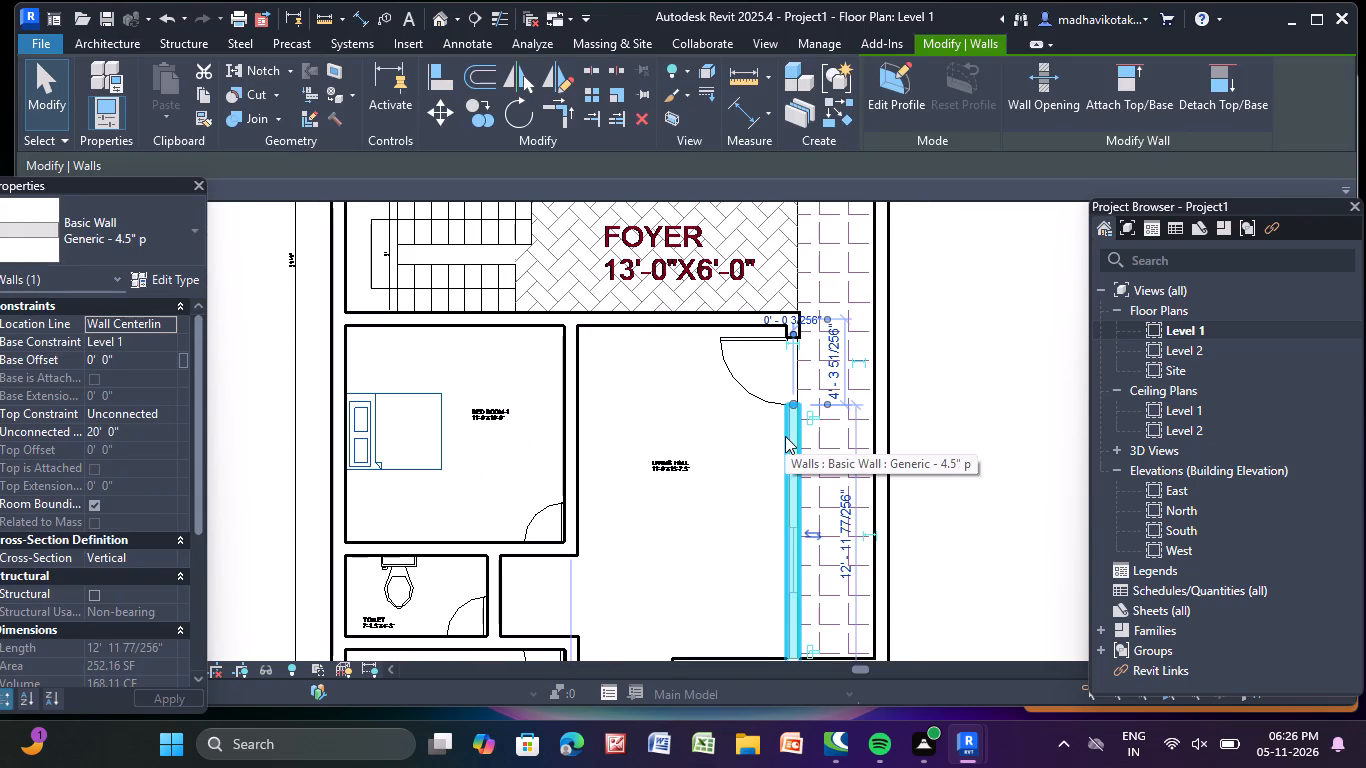
pyautogui.press('Delete')
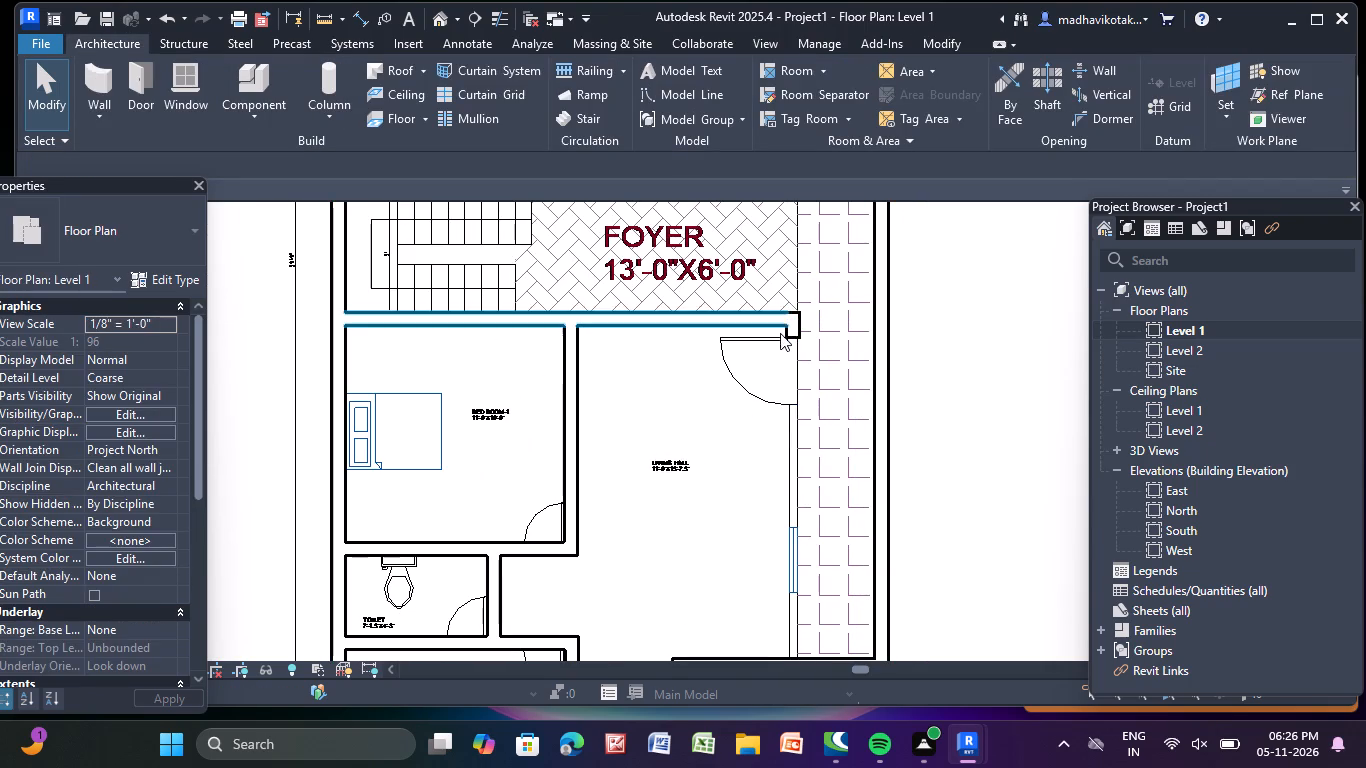
pyautogui.click(793, 336)
pyautogui.press('Delete')
# Delete the outer 9" wall running along the passage side of the building.
pyautogui.scroll(-5, 797, 336)
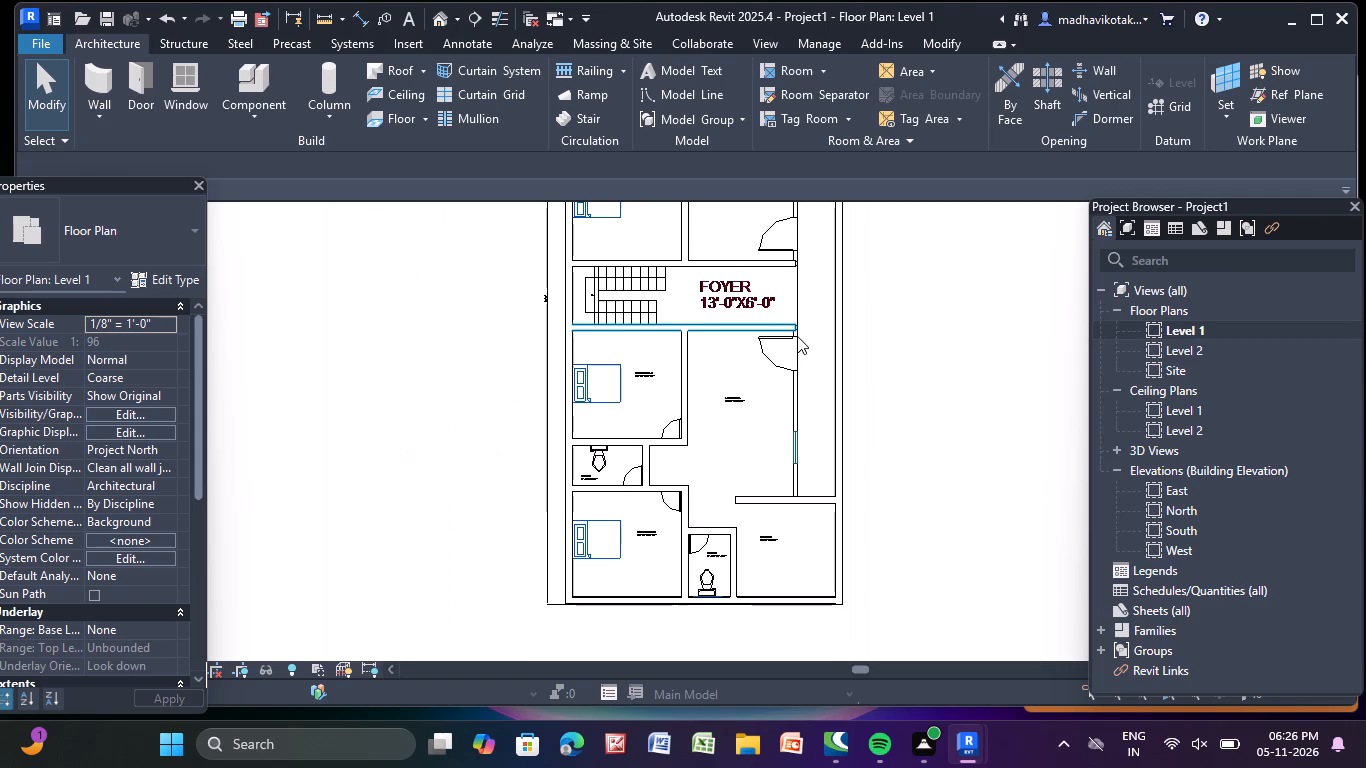
pyautogui.moveTo(797, 332); pyautogui.dragTo(784, 762, button='middle')
pyautogui.scroll(4, 808, 560)
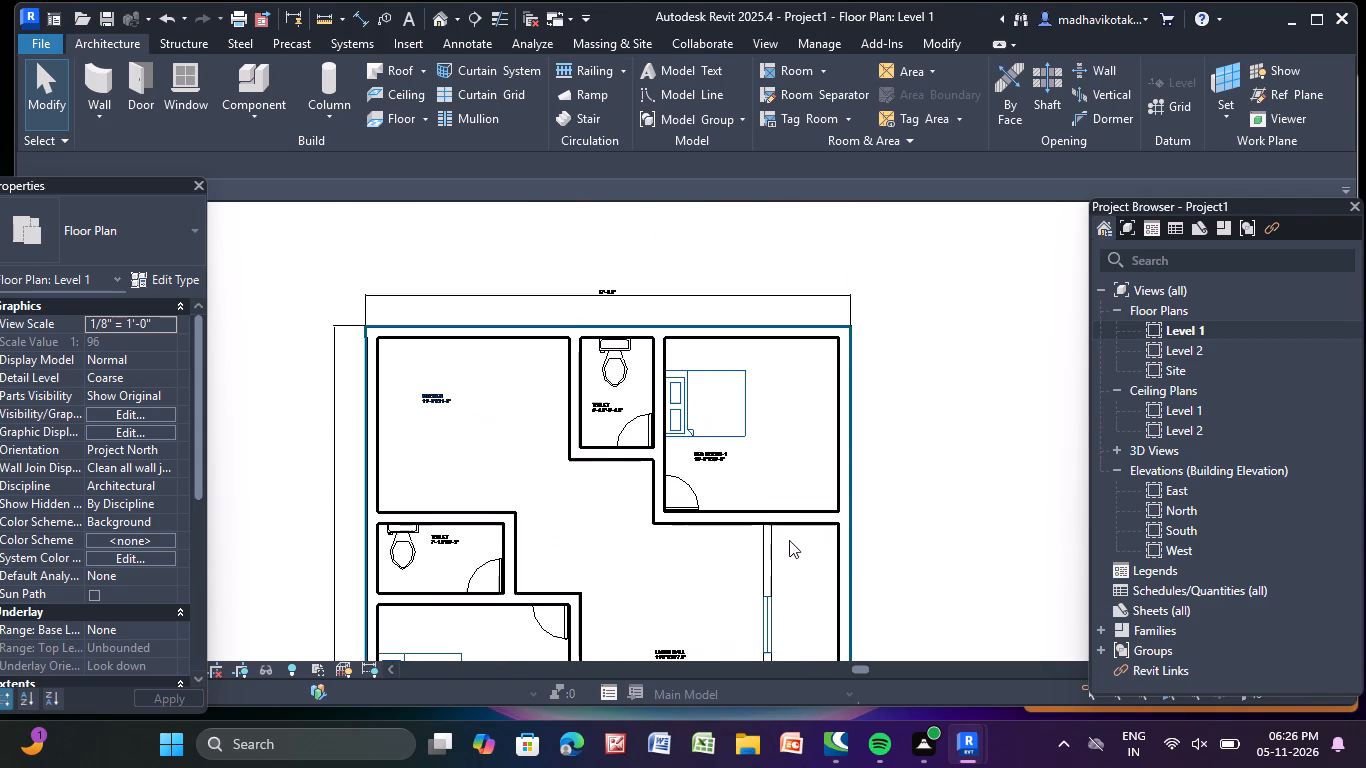
pyautogui.scroll(-3, 782, 533)
pyautogui.moveTo(780, 528); pyautogui.dragTo(726, 294, button='middle')
pyautogui.scroll(4, 726, 294)
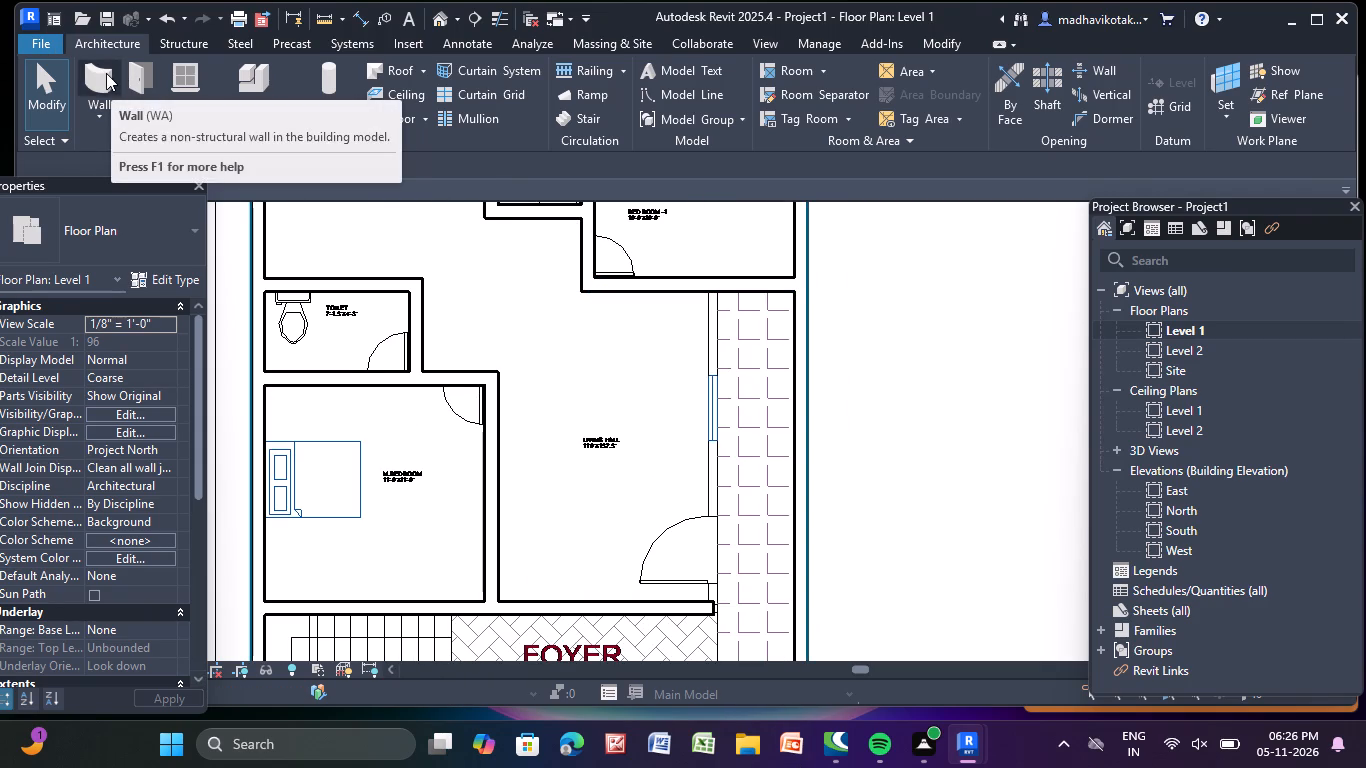
pyautogui.click(816, 361)
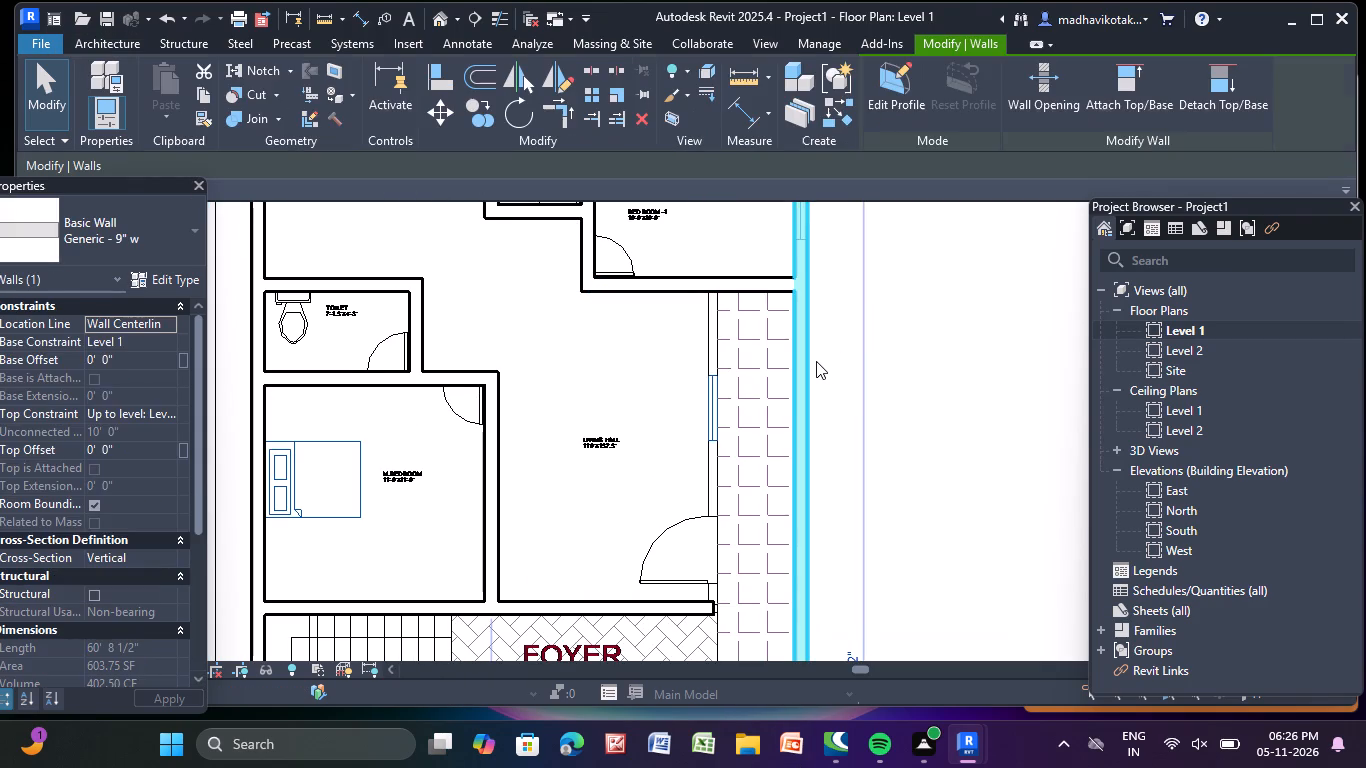
pyautogui.press('Delete')
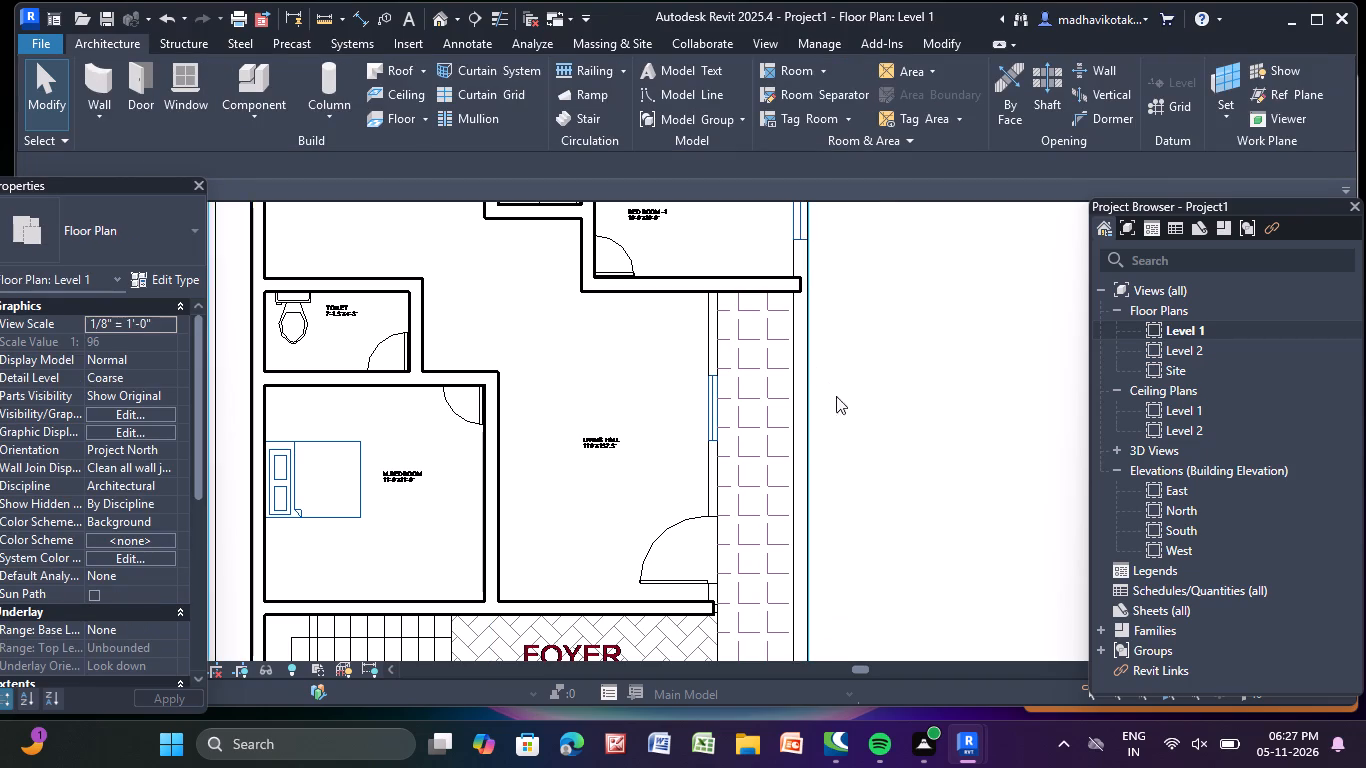
# Draw one continuous 4.5" wall along the passage side, from Bed Room-1's lower wall past the foyer to the kitchen wall.
pyautogui.click(102, 80)
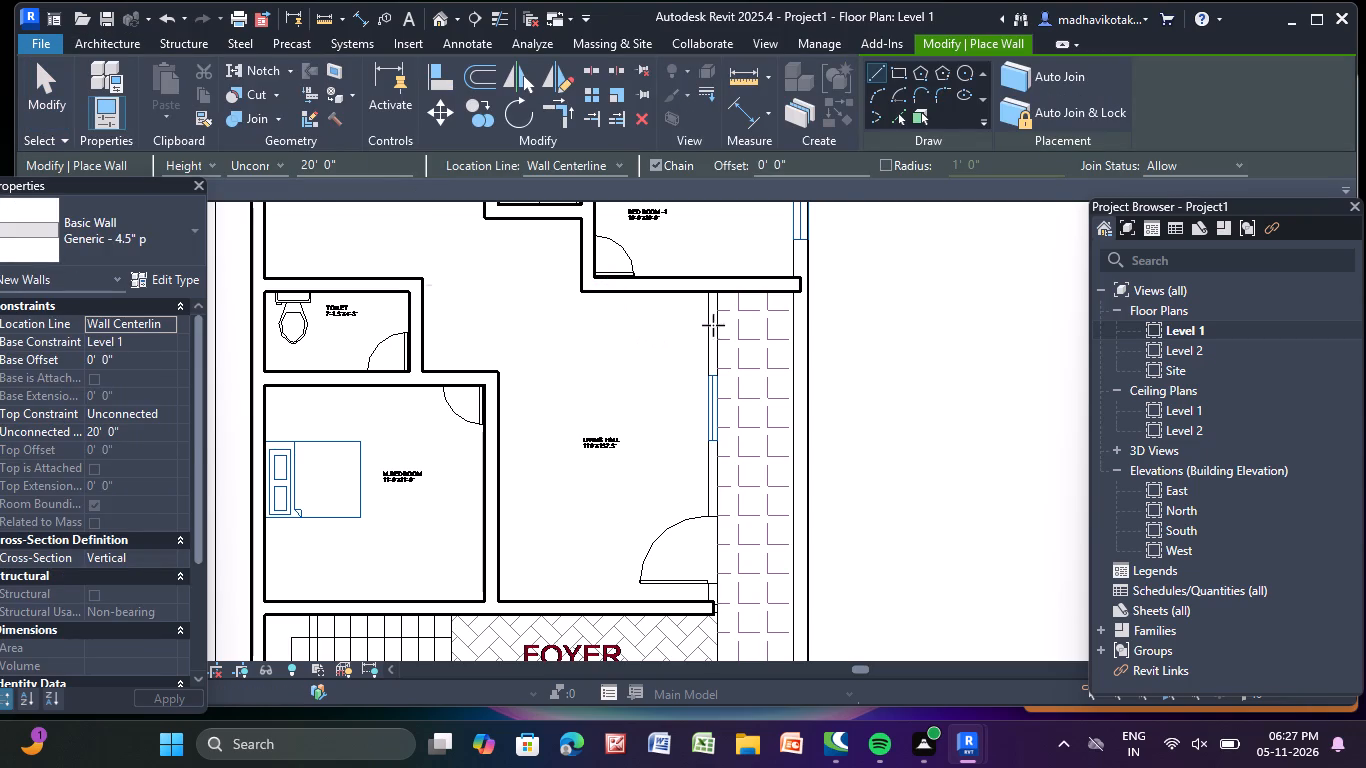
pyautogui.scroll(4, 726, 304)
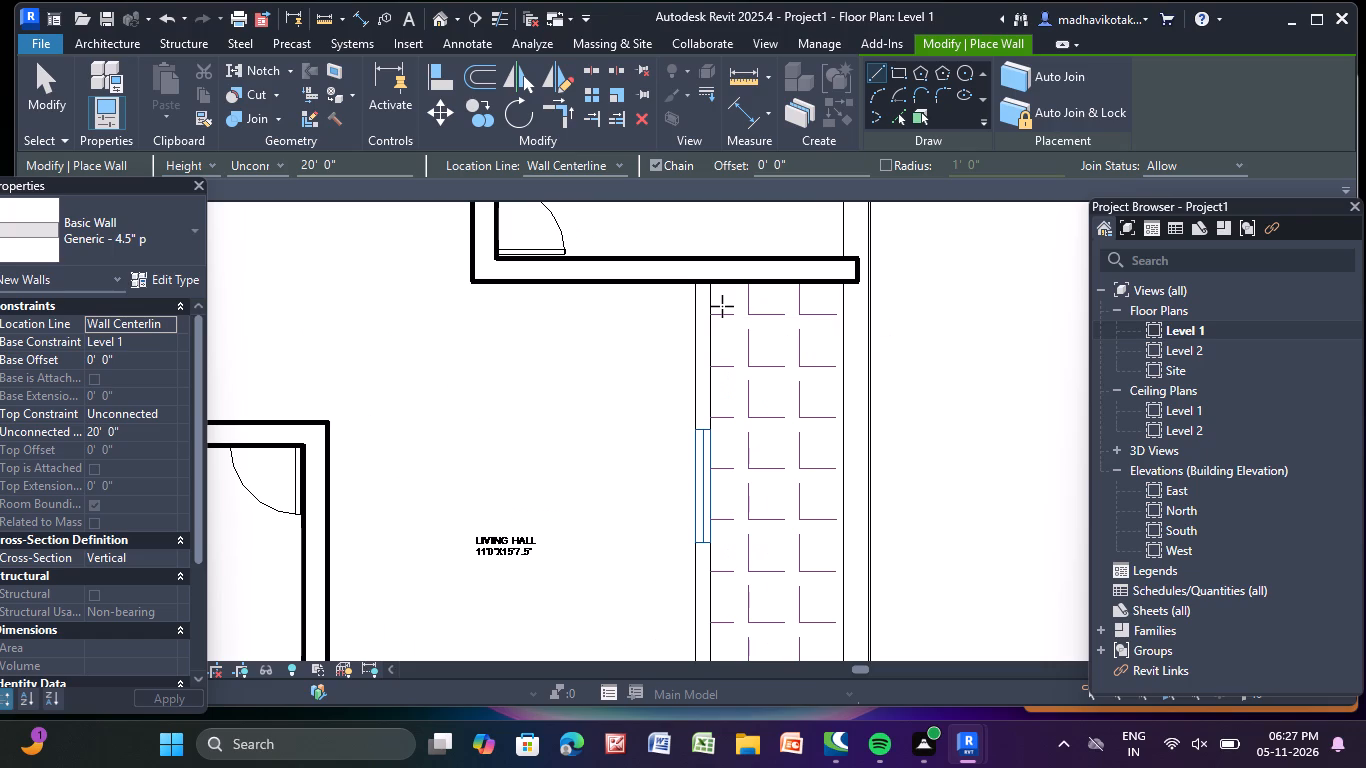
pyautogui.moveTo(867, 331); pyautogui.dragTo(835, 622, button='middle')
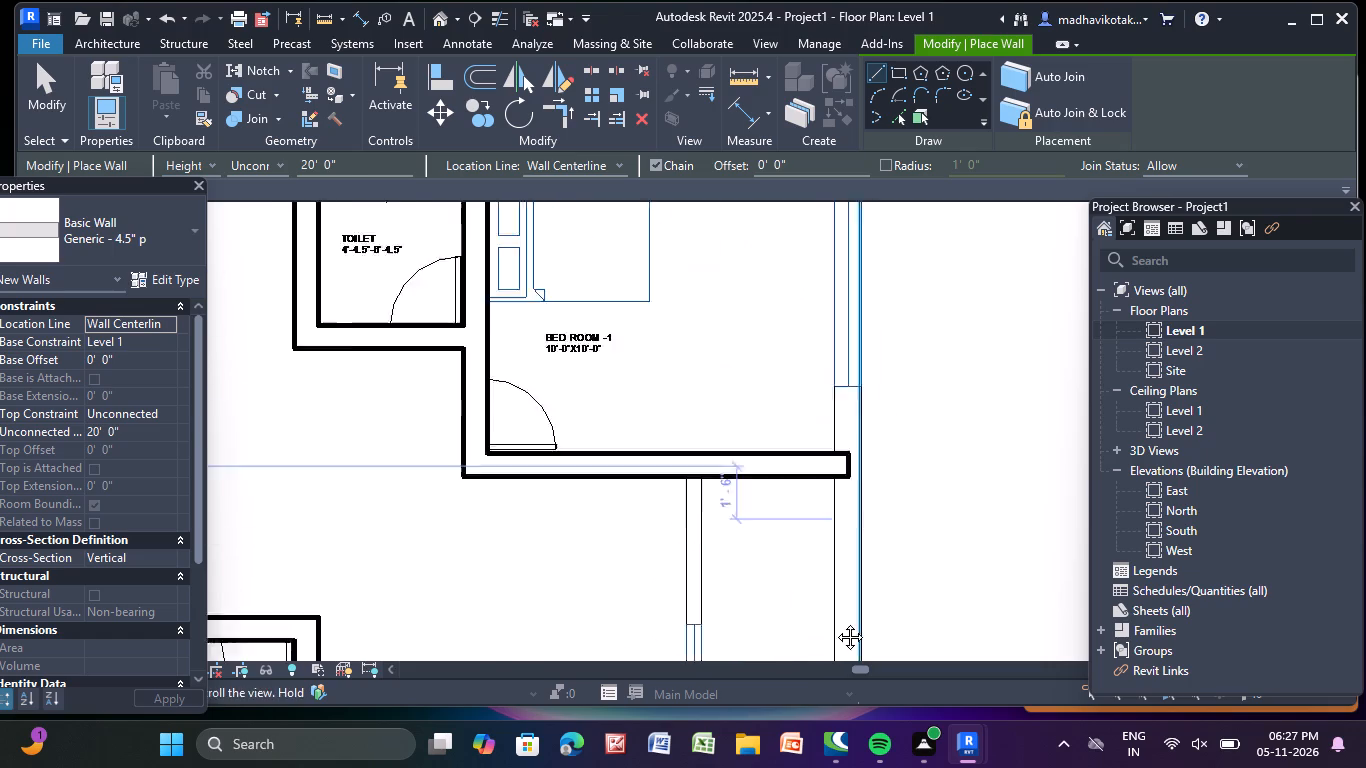
pyautogui.moveTo(835, 622); pyautogui.dragTo(832, 635, button='middle')
pyautogui.moveTo(807, 477); pyautogui.dragTo(854, 125, button='middle')
pyautogui.scroll(3, 710, 258)
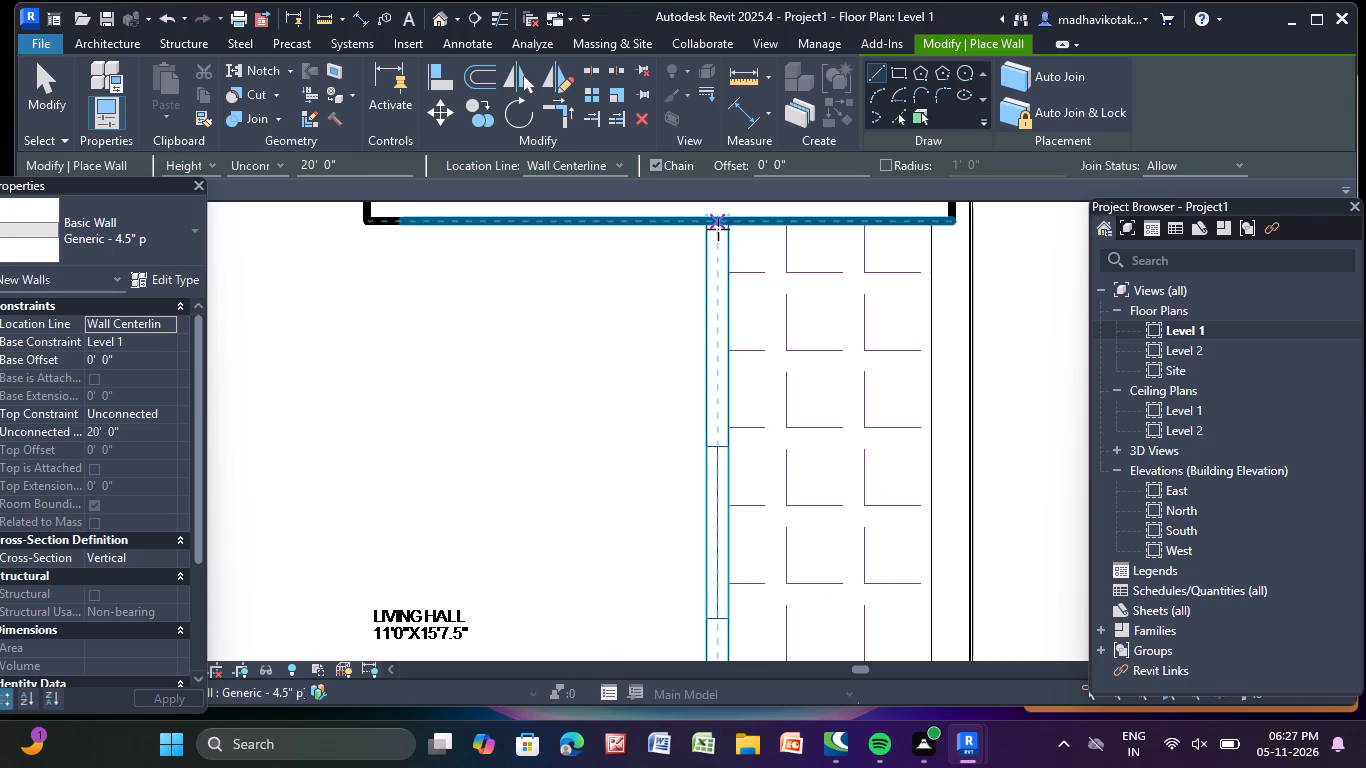
pyautogui.click(718, 217)
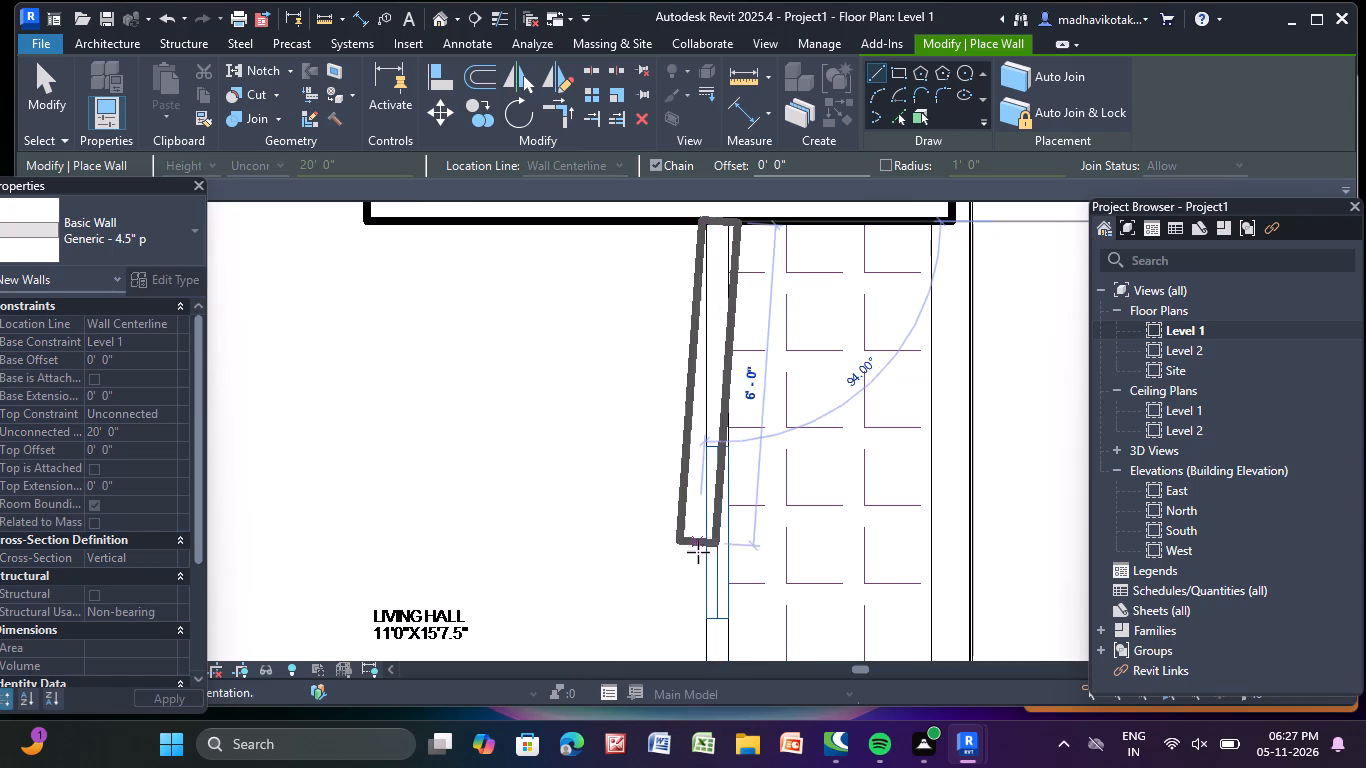
pyautogui.scroll(-3, 723, 597)
pyautogui.moveTo(723, 597); pyautogui.dragTo(720, 119, button='middle')
pyautogui.scroll(-1, 715, 639)
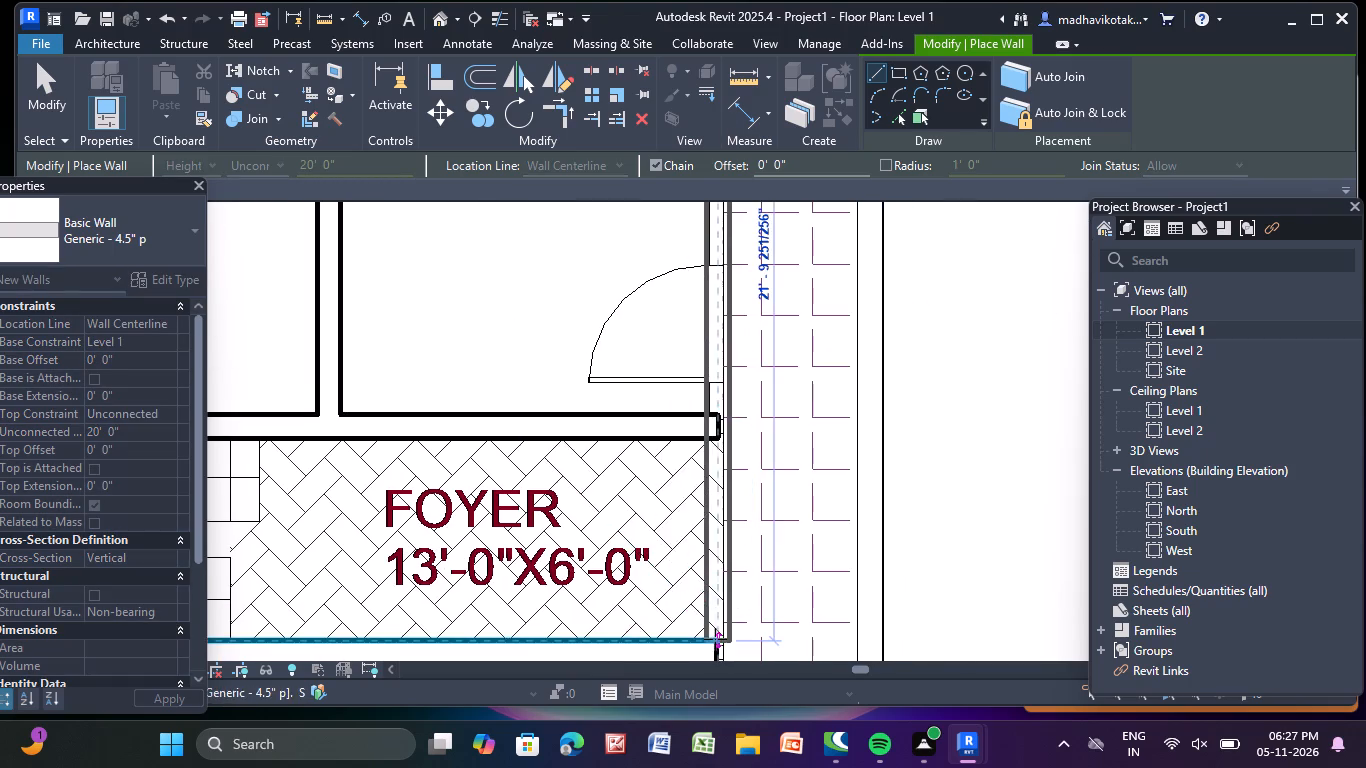
pyautogui.moveTo(715, 635); pyautogui.dragTo(650, 0, button='middle')
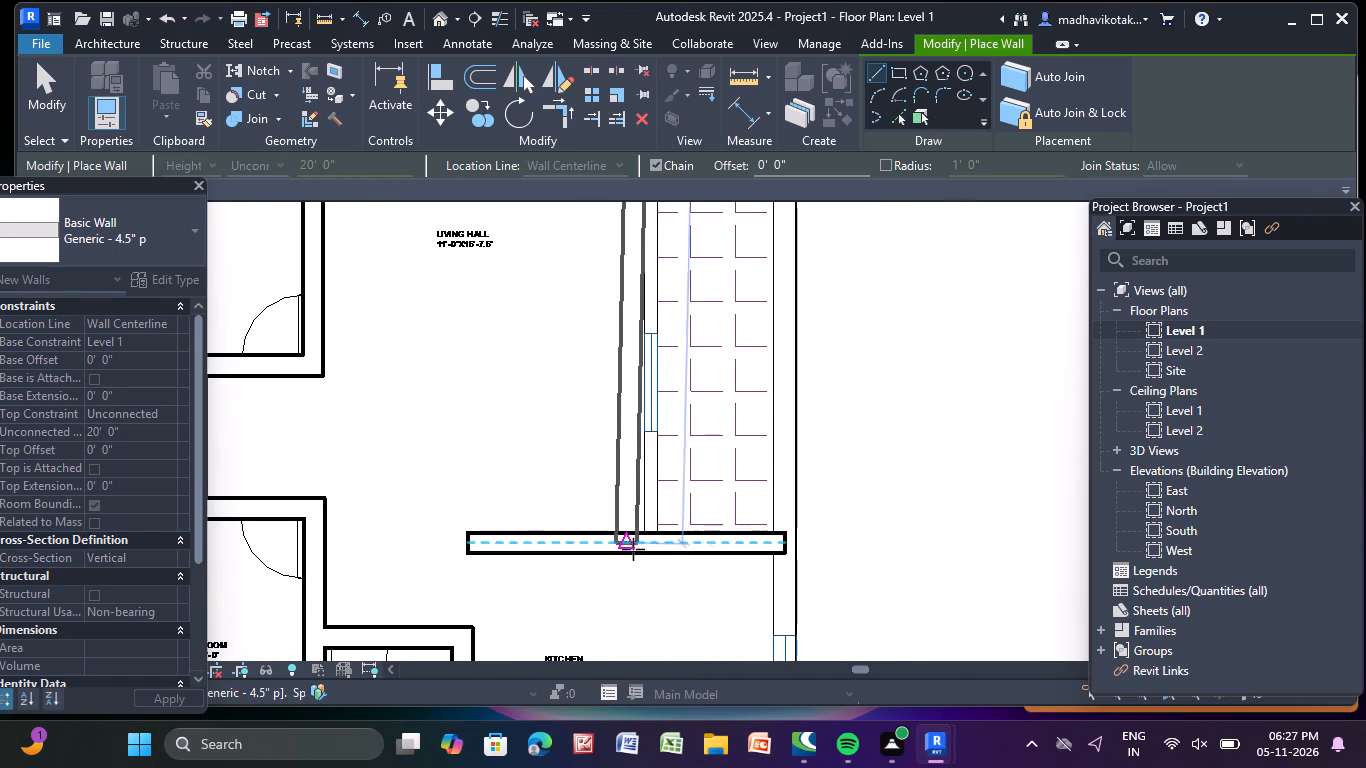
pyautogui.click(653, 530)
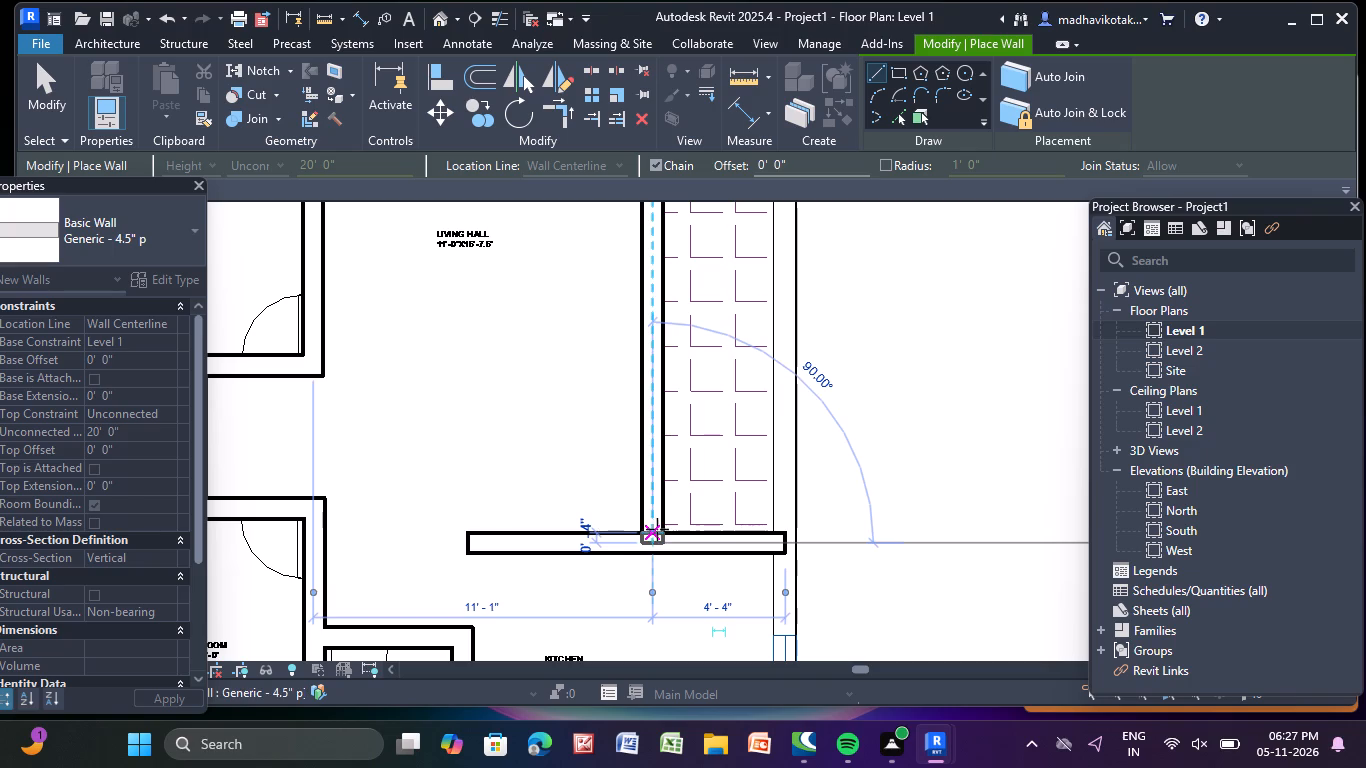
pyautogui.press('Escape')
pyautogui.scroll(-7, 809, 374)
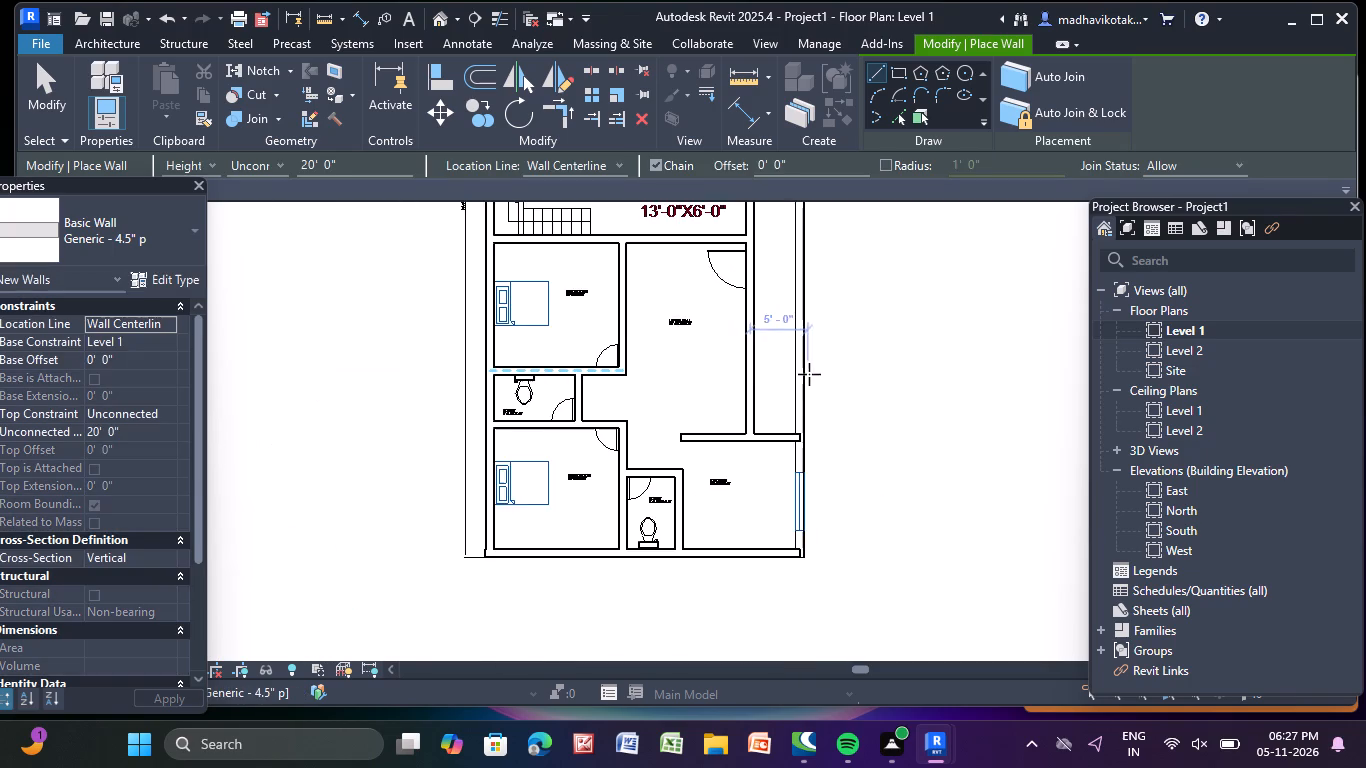
pyautogui.moveTo(803, 384); pyautogui.dragTo(728, 584, button='middle')
pyautogui.press('Escape')
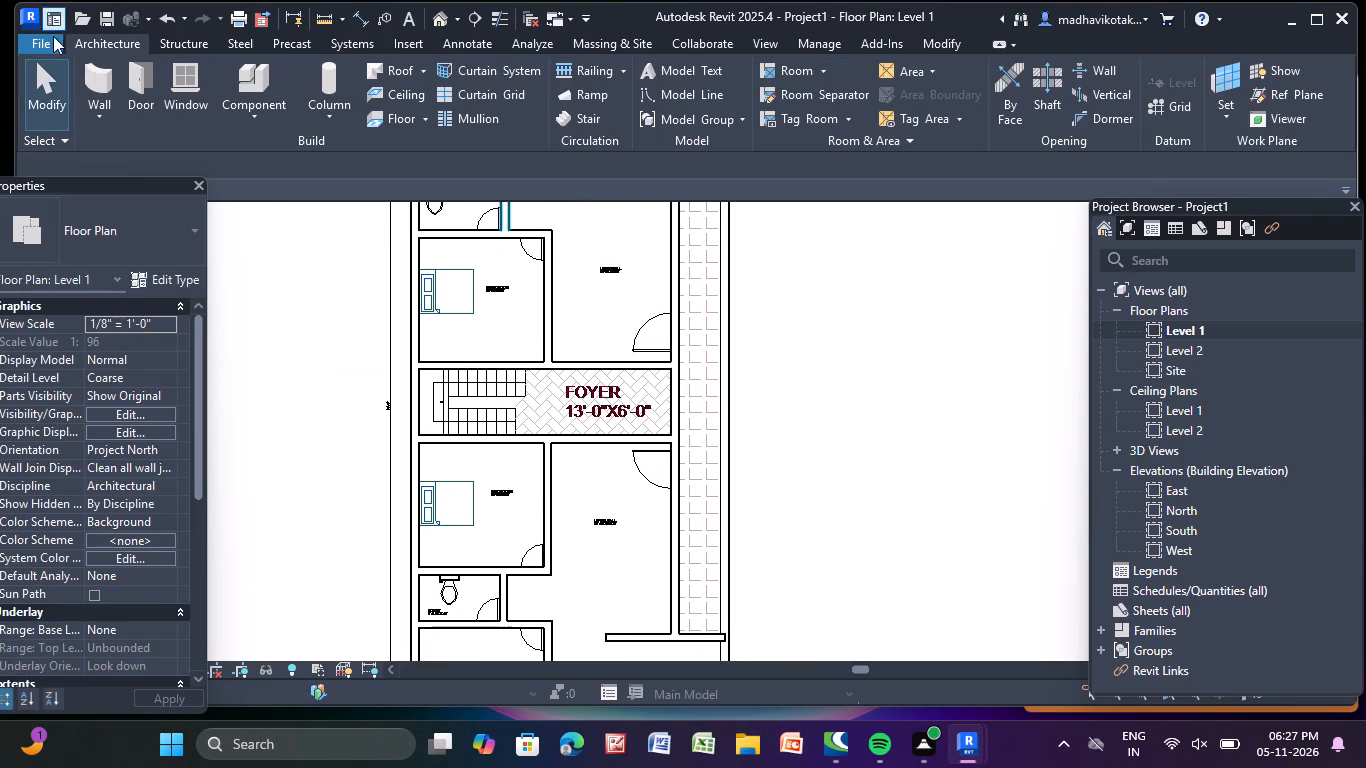
# Draw a Generic - 9" w wall about 10'-4" long on the kitchen's outer side, from the building's lower corner to the kitchen's upper wall.
pyautogui.click(88, 82)
pyautogui.click(120, 234)
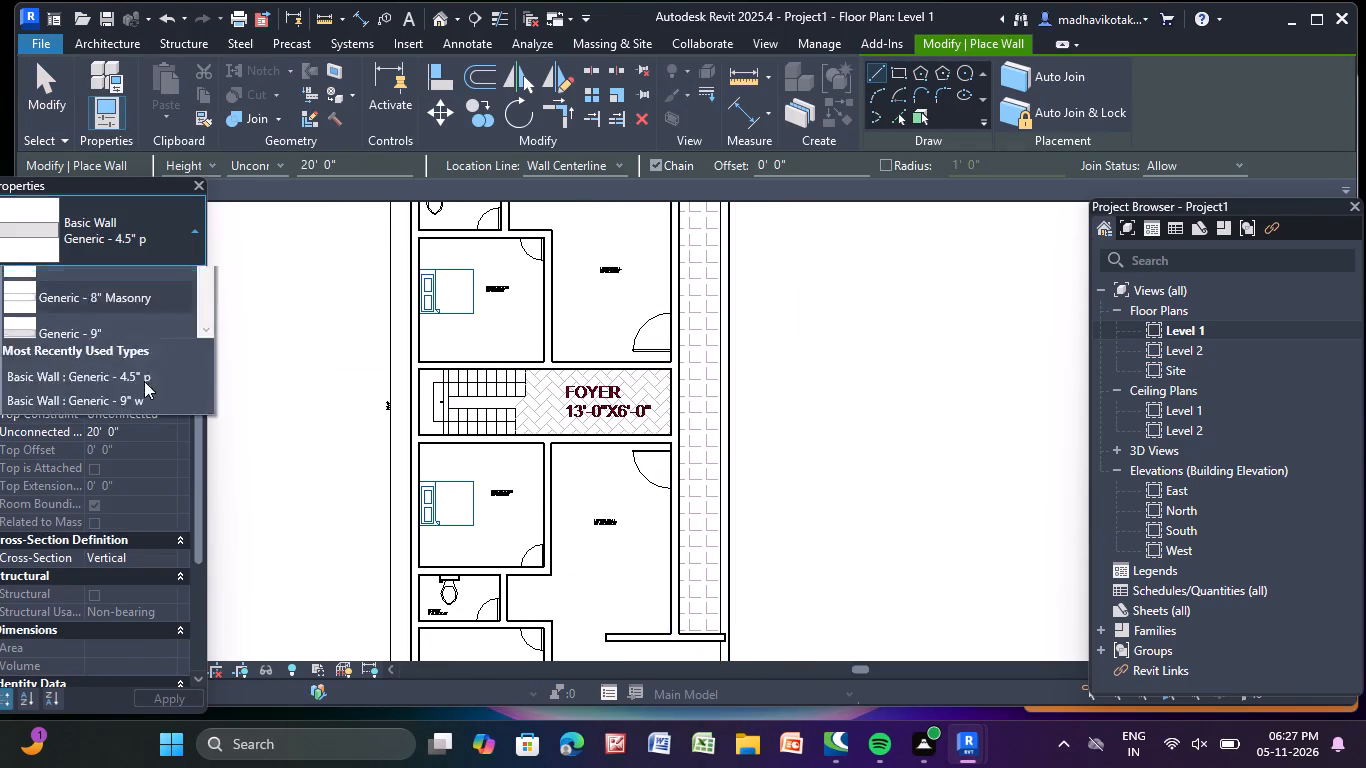
pyautogui.click(93, 626)
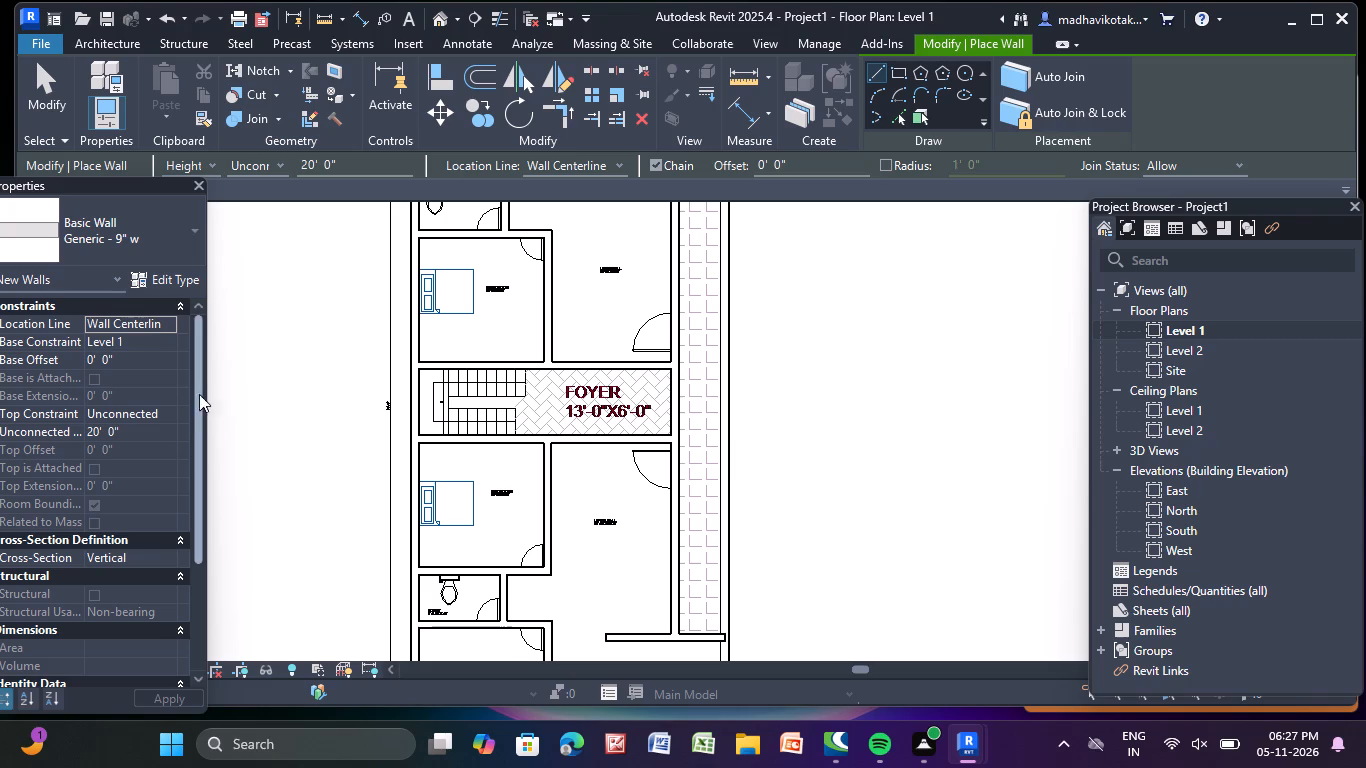
pyautogui.moveTo(537, 447); pyautogui.dragTo(419, 0, button='middle')
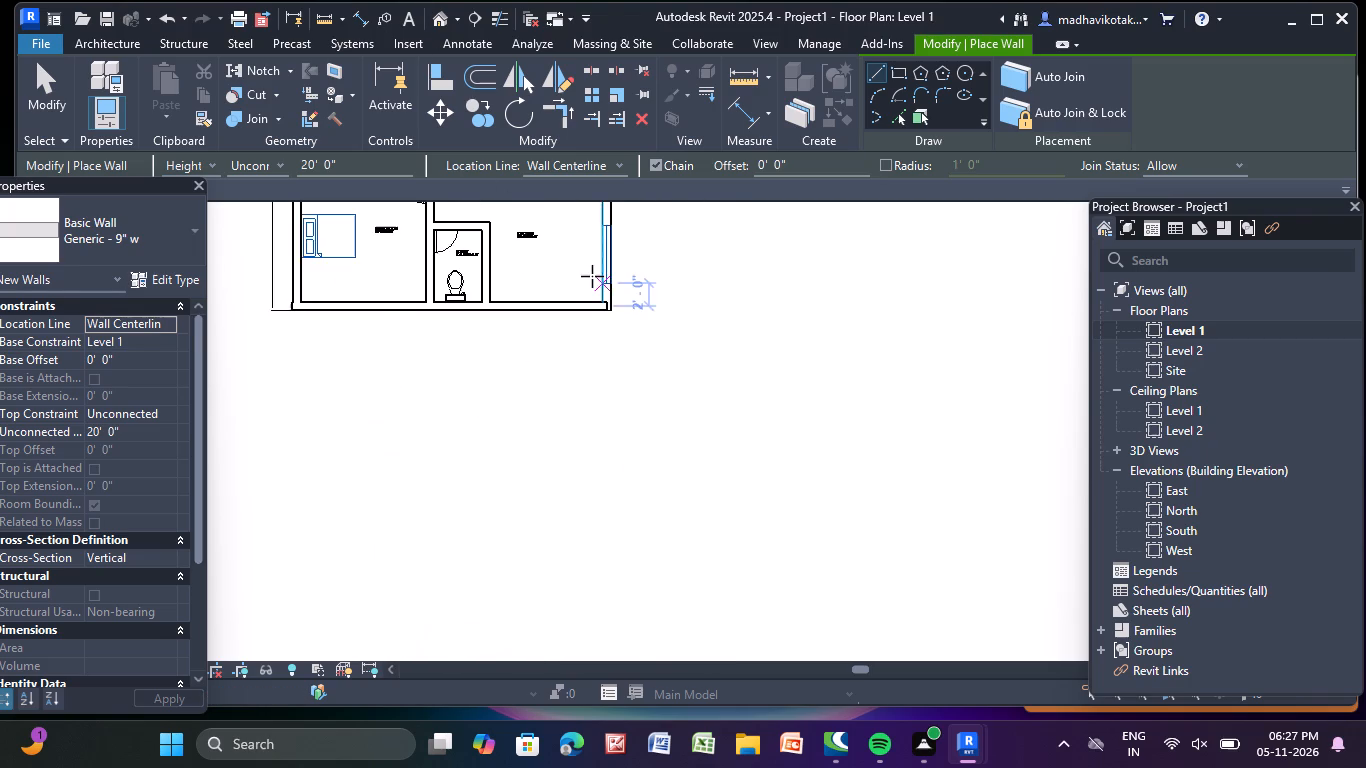
pyautogui.scroll(5, 592, 276)
pyautogui.moveTo(642, 447); pyautogui.dragTo(654, 532, button='middle')
pyautogui.scroll(3, 654, 534)
pyautogui.scroll(2, 633, 380)
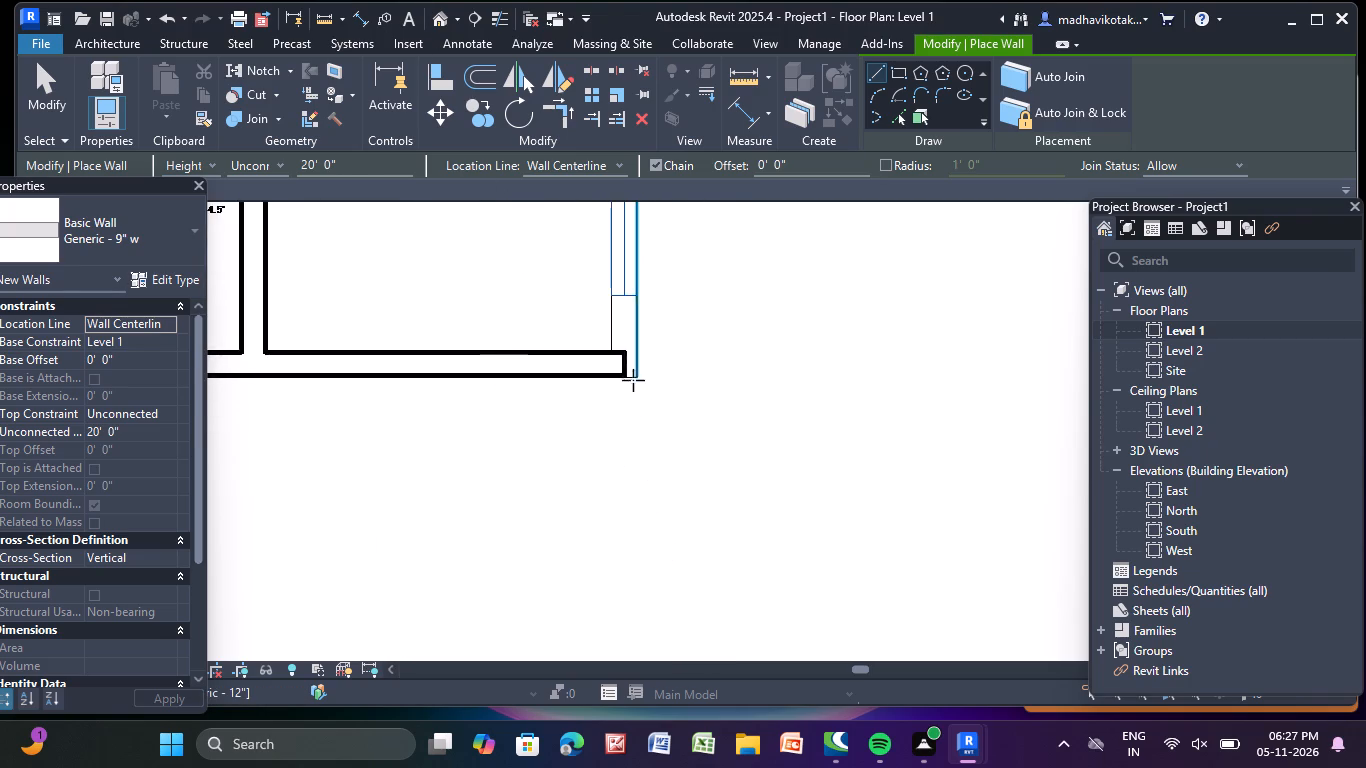
pyautogui.scroll(2, 633, 380)
pyautogui.click(618, 375)
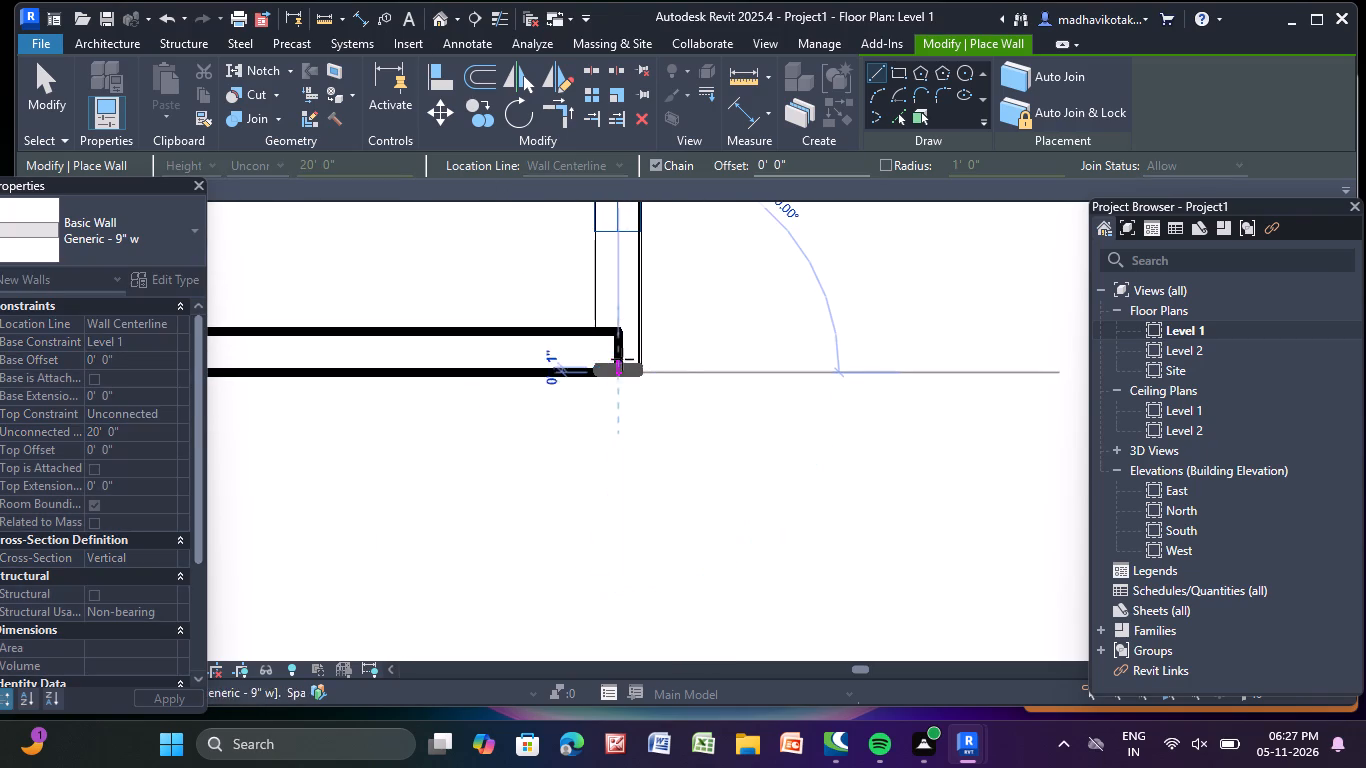
pyautogui.moveTo(594, 180); pyautogui.dragTo(549, 748, button='middle')
pyautogui.scroll(-1, 549, 754)
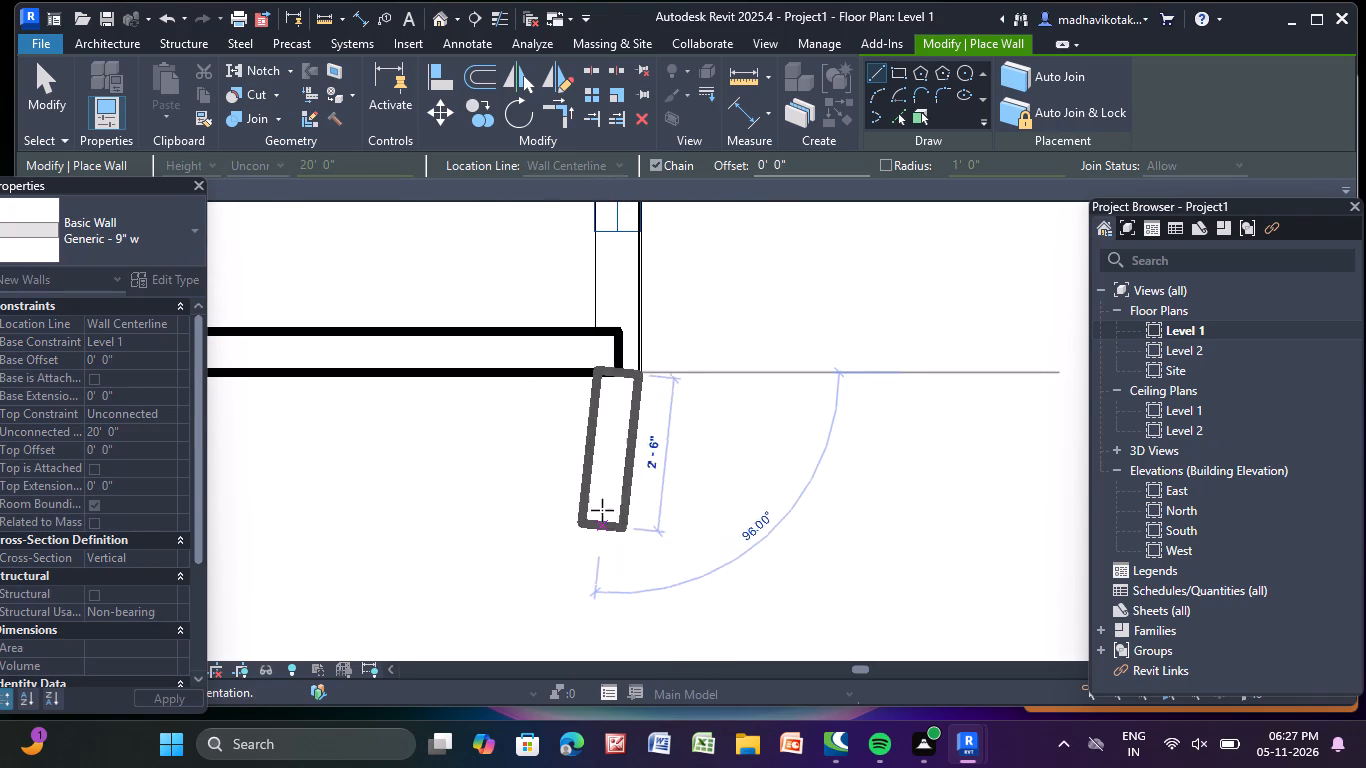
pyautogui.scroll(-3, 582, 255)
pyautogui.moveTo(581, 258); pyautogui.dragTo(571, 766, button='middle')
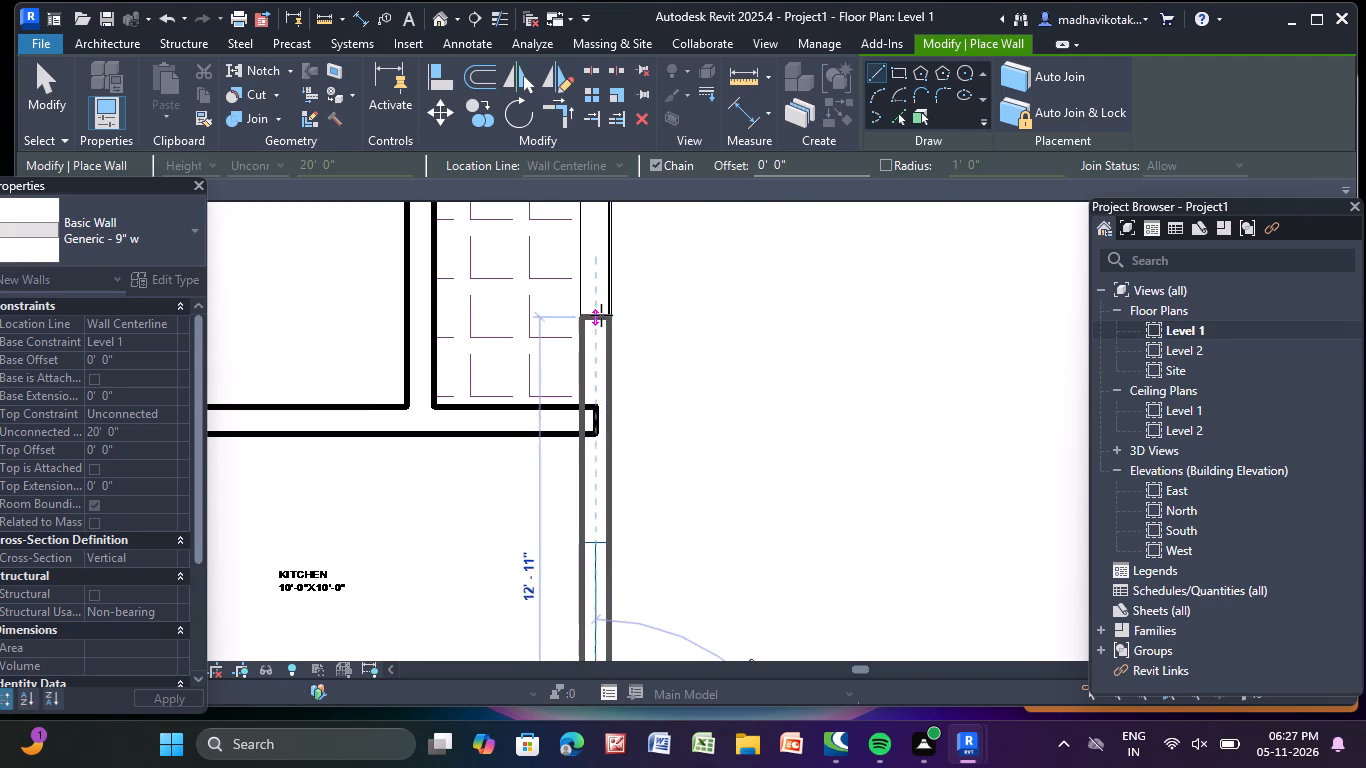
pyautogui.scroll(-5, 601, 315)
pyautogui.moveTo(601, 317); pyautogui.dragTo(582, 691, button='middle')
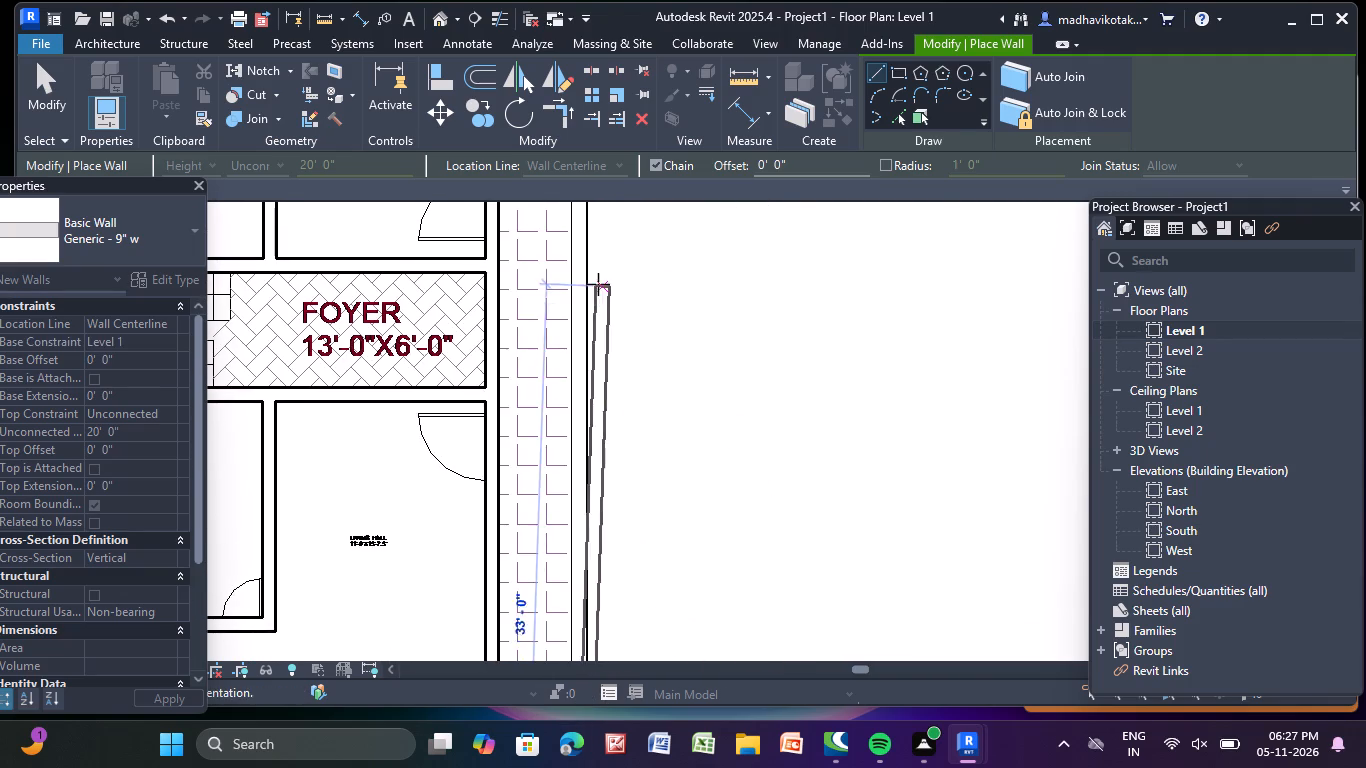
pyautogui.scroll(-3, 598, 284)
pyautogui.moveTo(598, 284); pyautogui.dragTo(650, 574, button='middle')
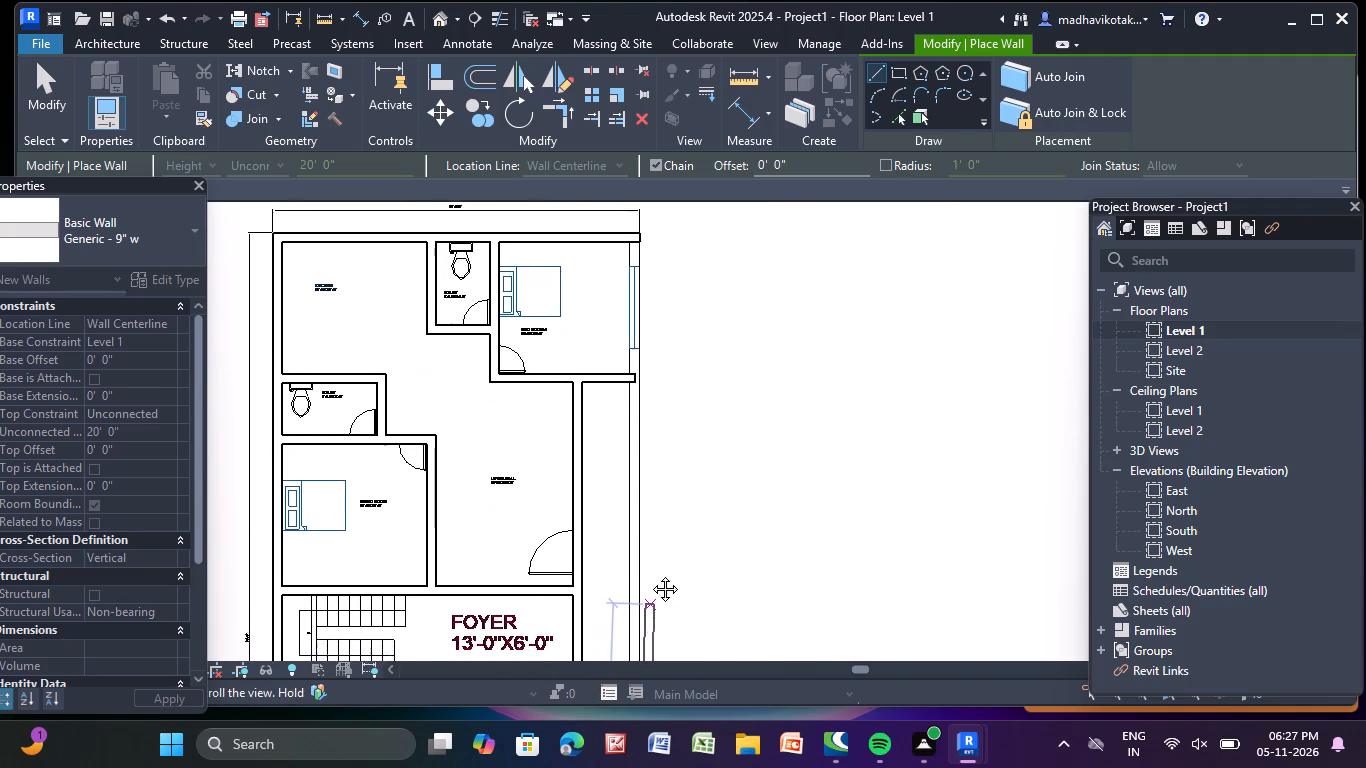
pyautogui.moveTo(650, 574); pyautogui.dragTo(619, 76, button='middle')
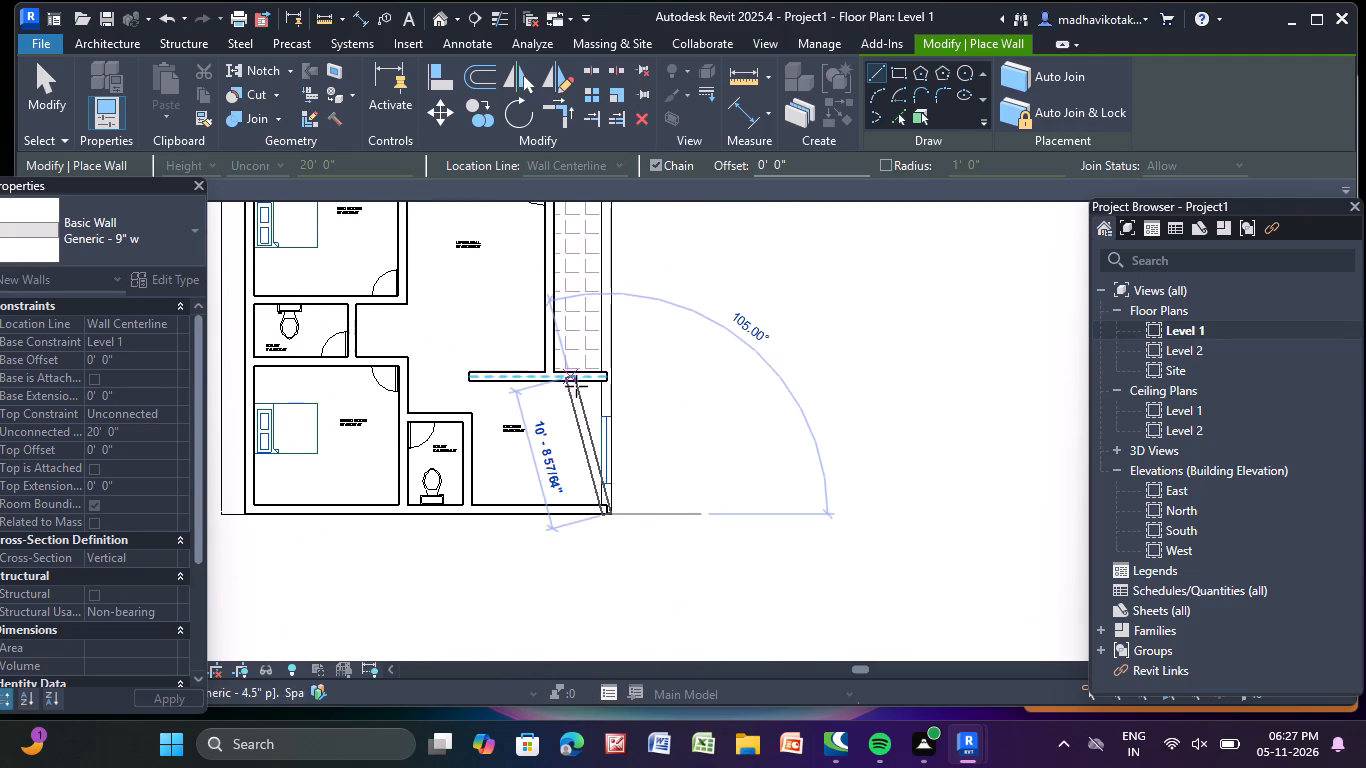
pyautogui.scroll(9, 606, 388)
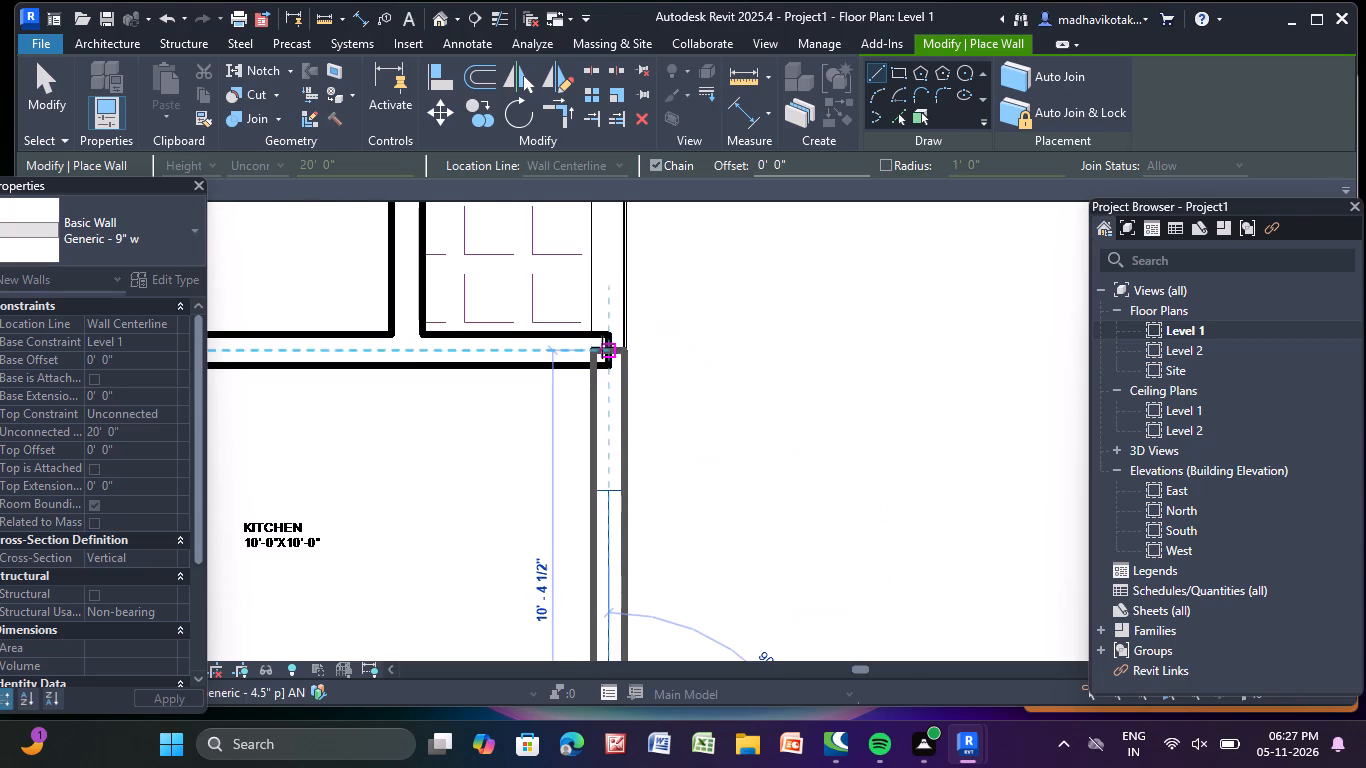
pyautogui.click(604, 336)
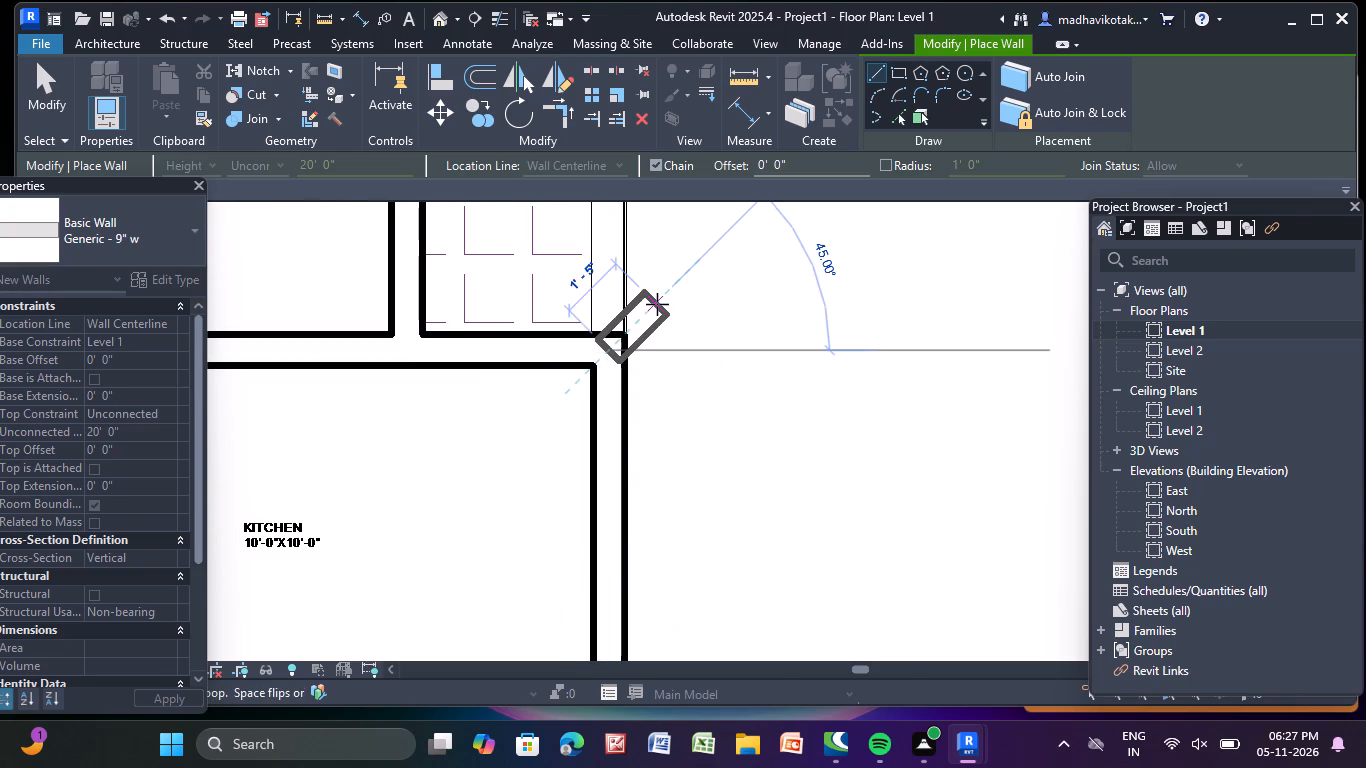
pyautogui.press('Escape')
# Draw a Generic - 9" w wall about 10'-7" long on Bed Room-1's outer side, from the building's top wall to the room's lower wall.
pyautogui.scroll(-13, 656, 300)
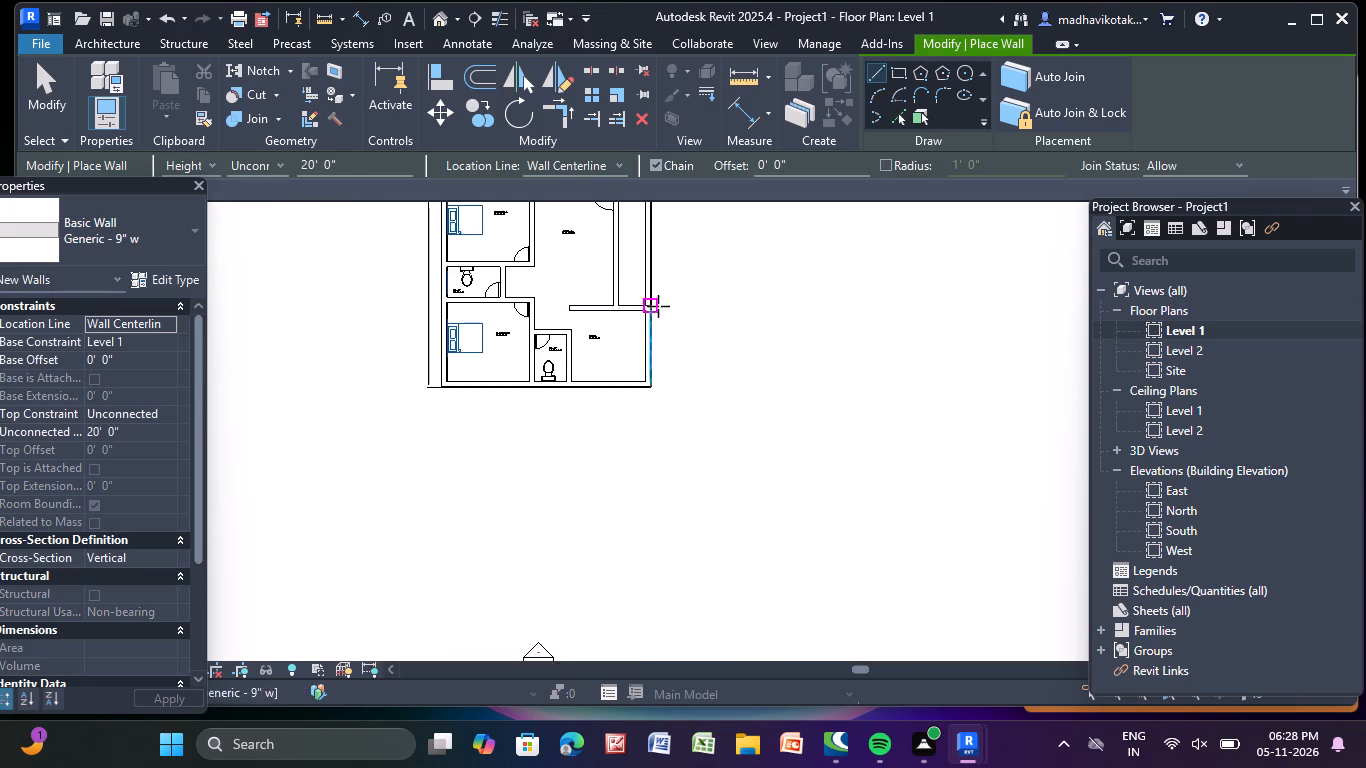
pyautogui.moveTo(659, 313); pyautogui.dragTo(621, 637, button='middle')
pyautogui.moveTo(644, 285); pyautogui.dragTo(654, 354, button='middle')
pyautogui.scroll(9, 632, 327)
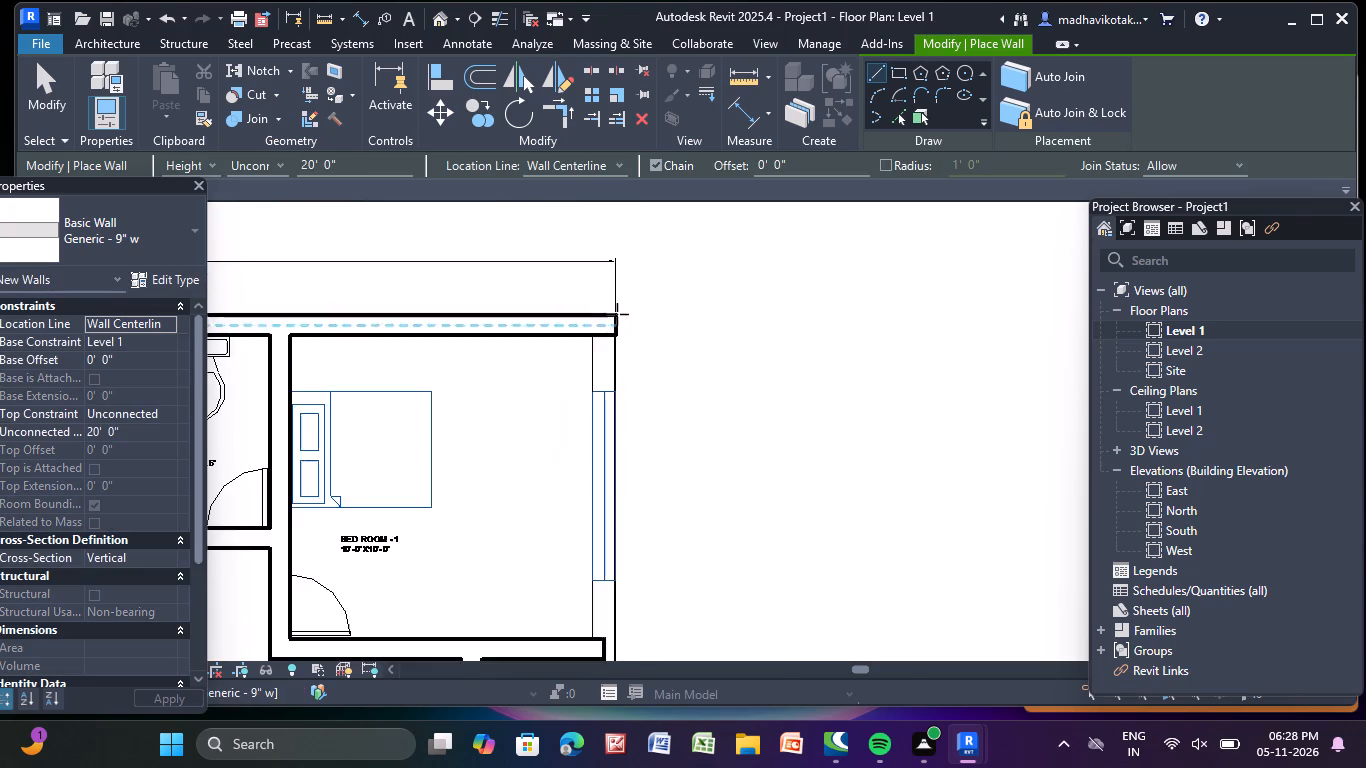
pyautogui.scroll(6, 617, 314)
pyautogui.moveTo(581, 381); pyautogui.dragTo(560, 214, button='middle')
pyautogui.scroll(-1, 560, 214)
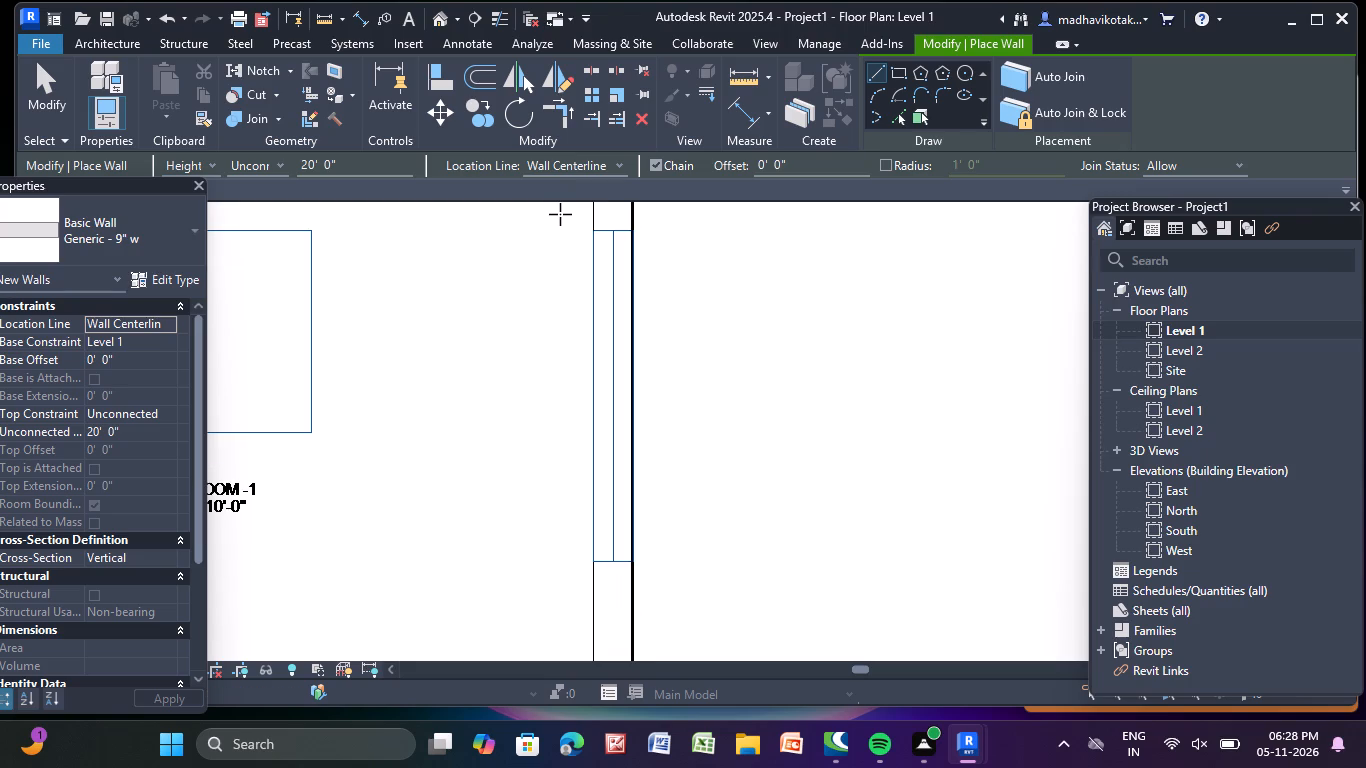
pyautogui.scroll(-3, 560, 214)
pyautogui.moveTo(566, 233); pyautogui.dragTo(552, 320, button='middle')
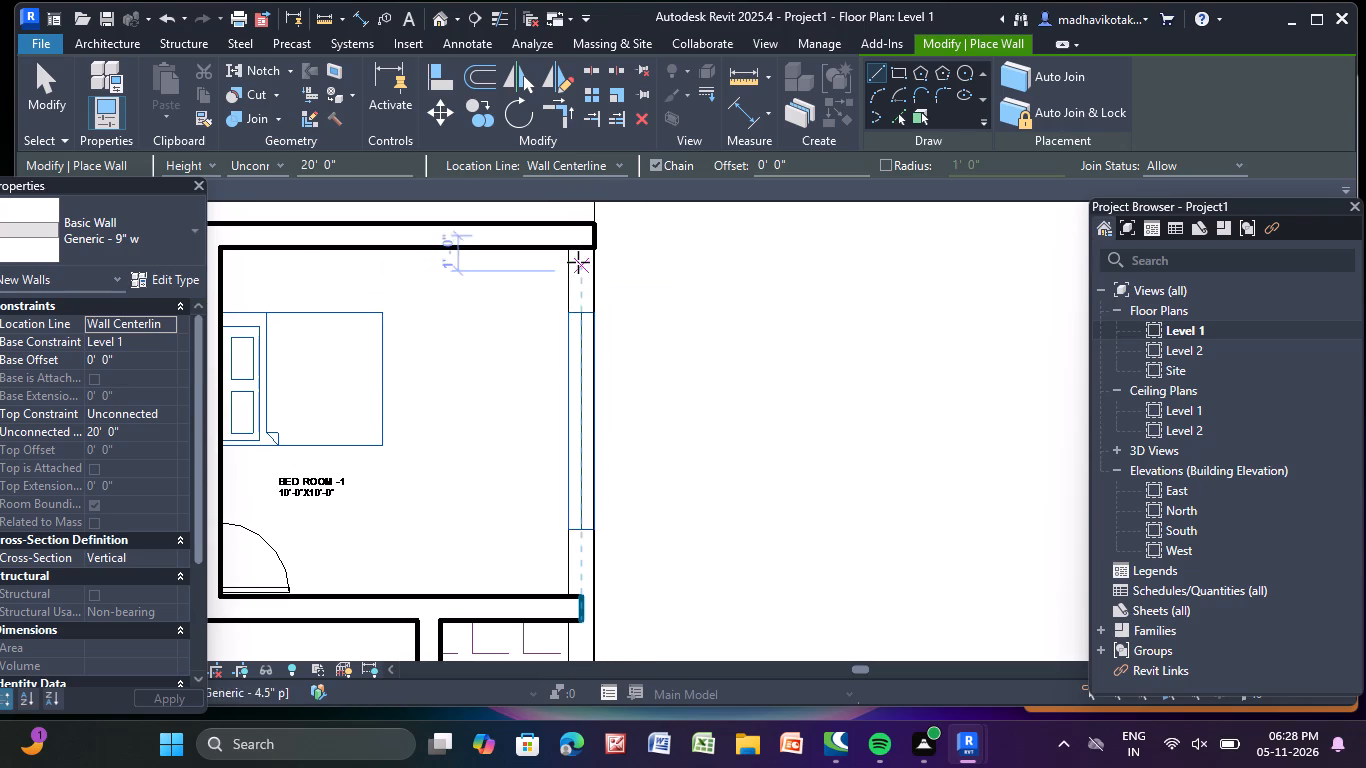
pyautogui.click(581, 250)
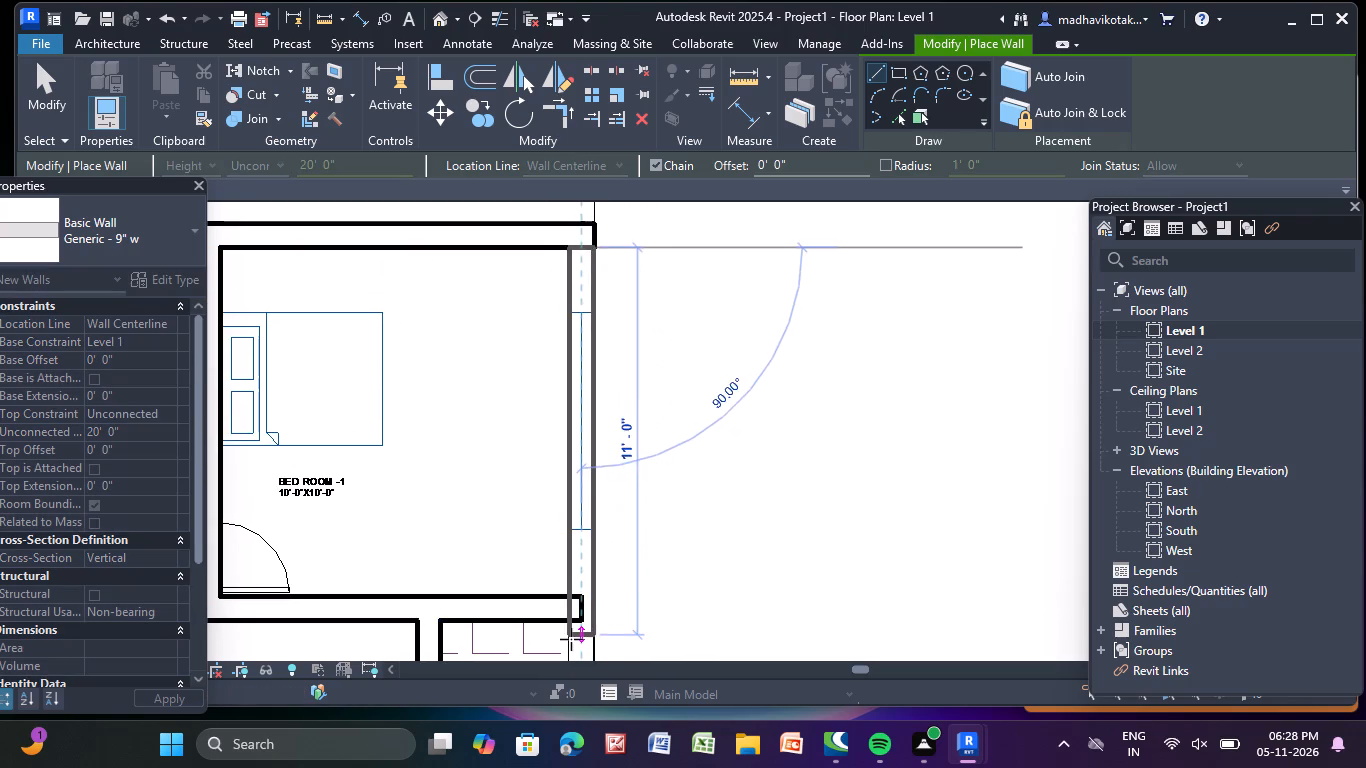
pyautogui.scroll(3, 571, 639)
pyautogui.moveTo(570, 635); pyautogui.dragTo(572, 559, button='middle')
pyautogui.scroll(3, 572, 560)
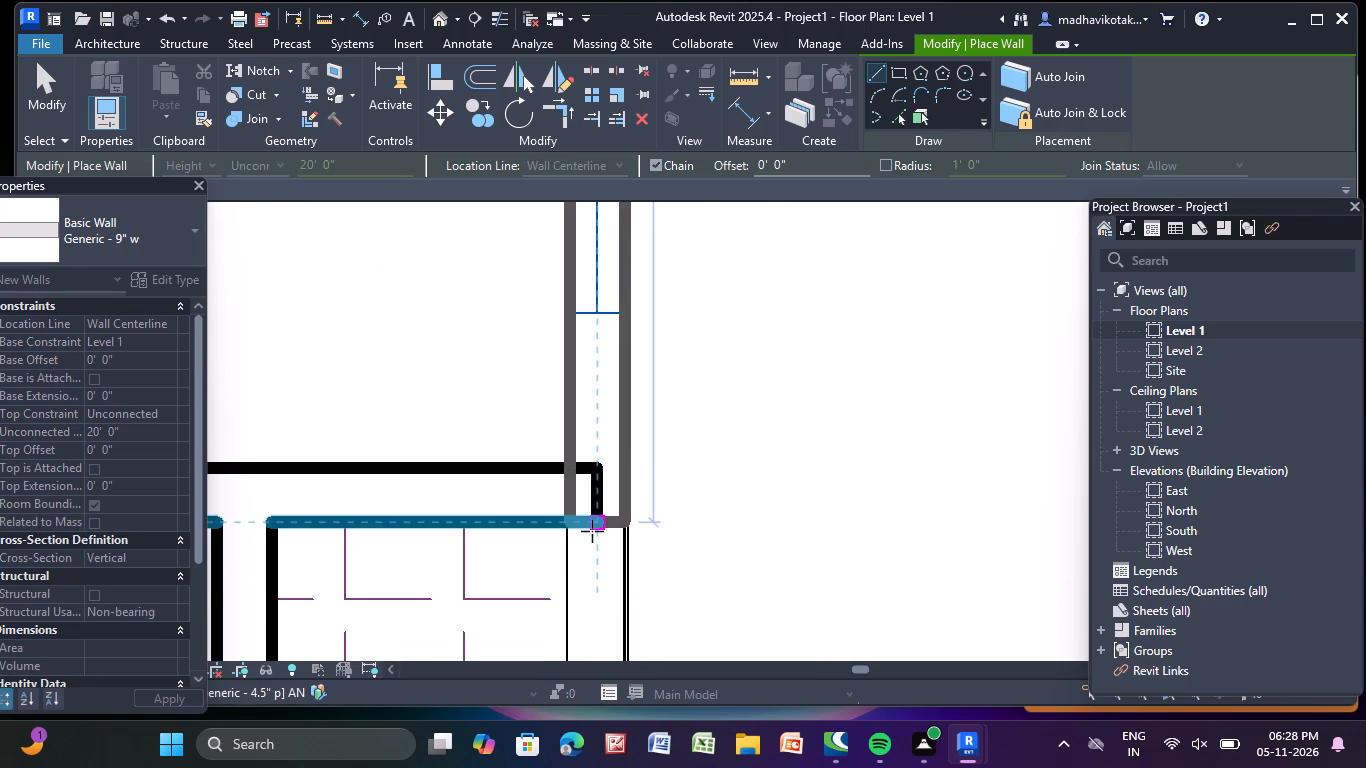
pyautogui.scroll(5, 592, 531)
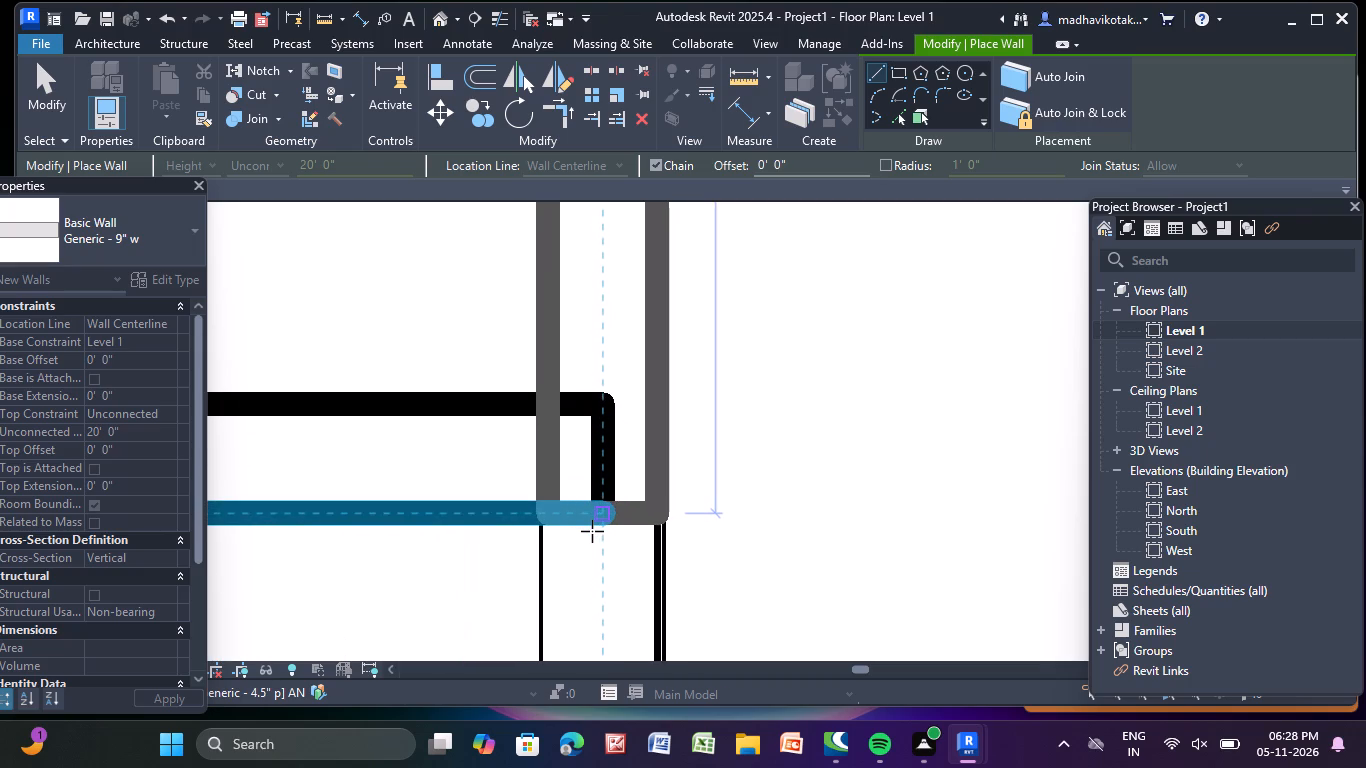
pyautogui.click(592, 531)
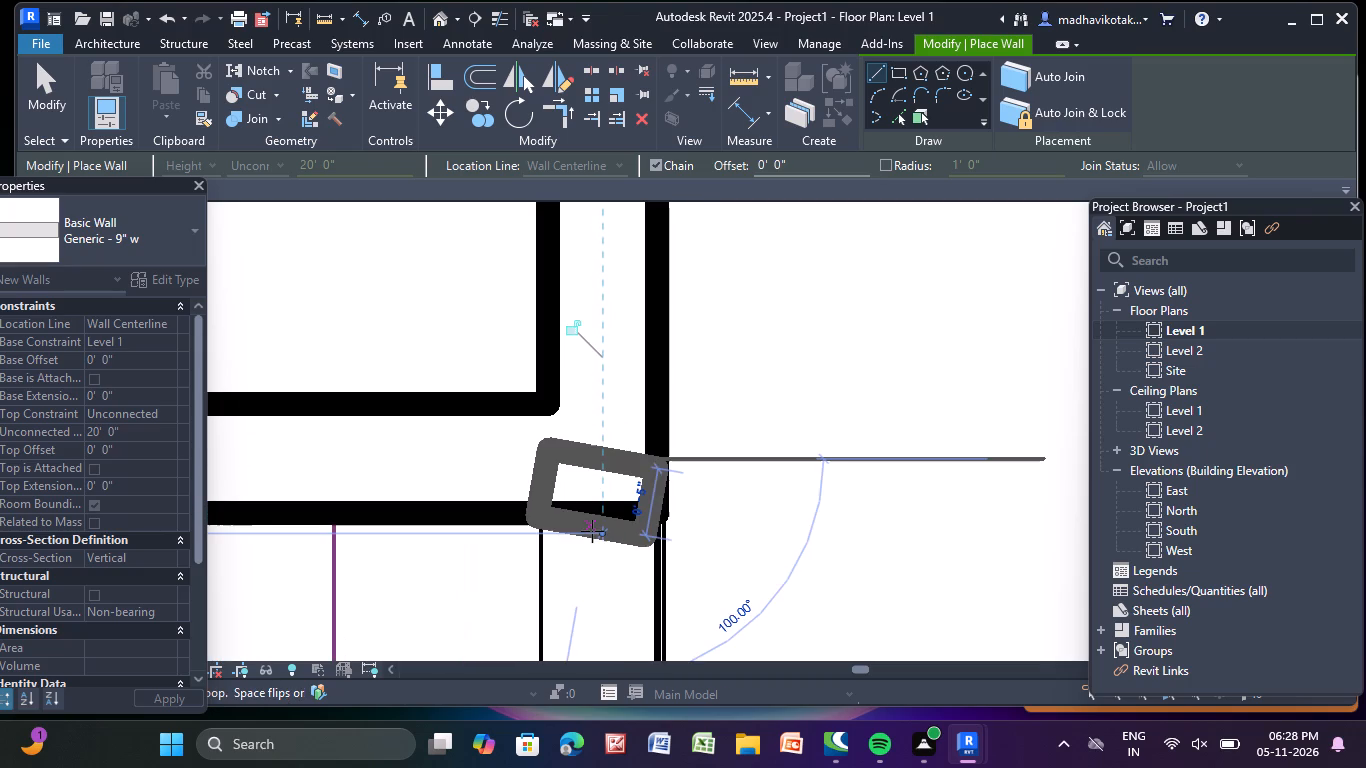
pyautogui.press('Escape')
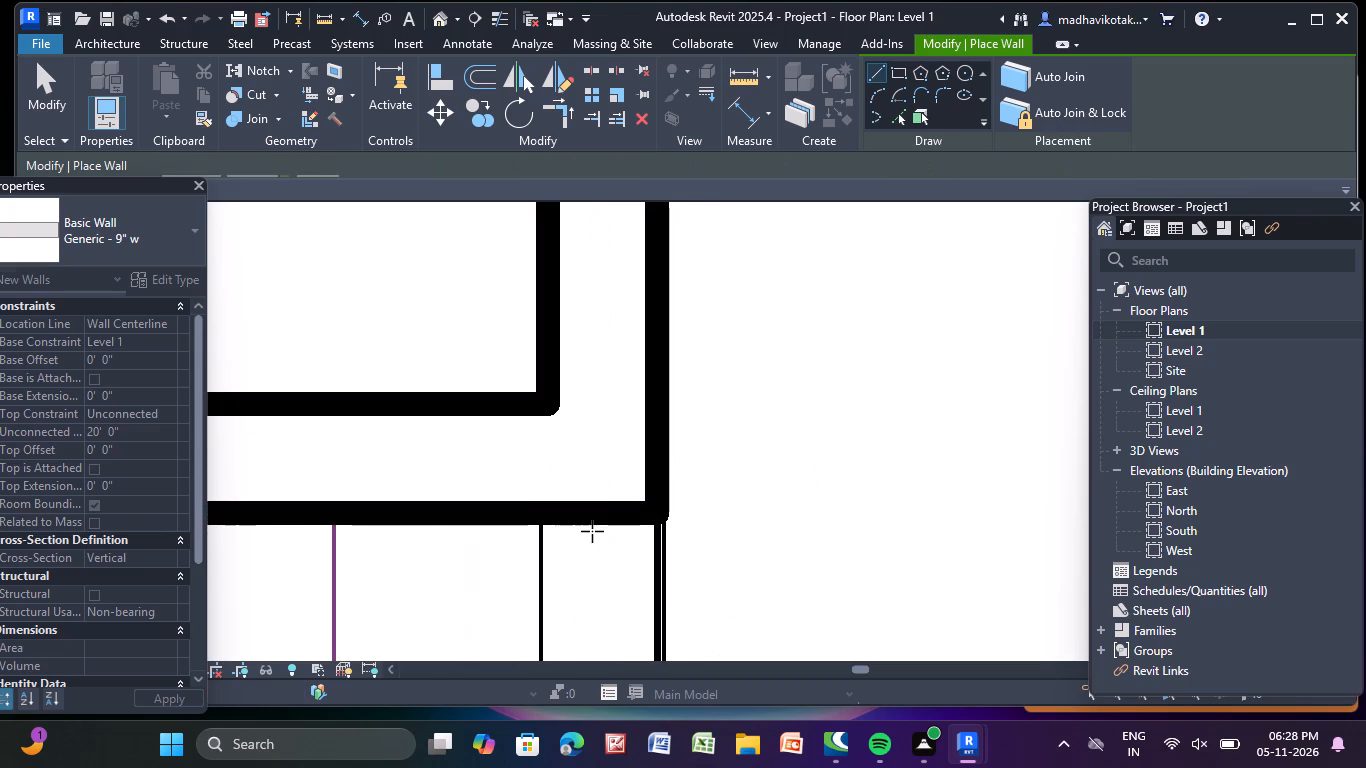
pyautogui.press('Escape')
pyautogui.press('Escape')
pyautogui.press('Escape')
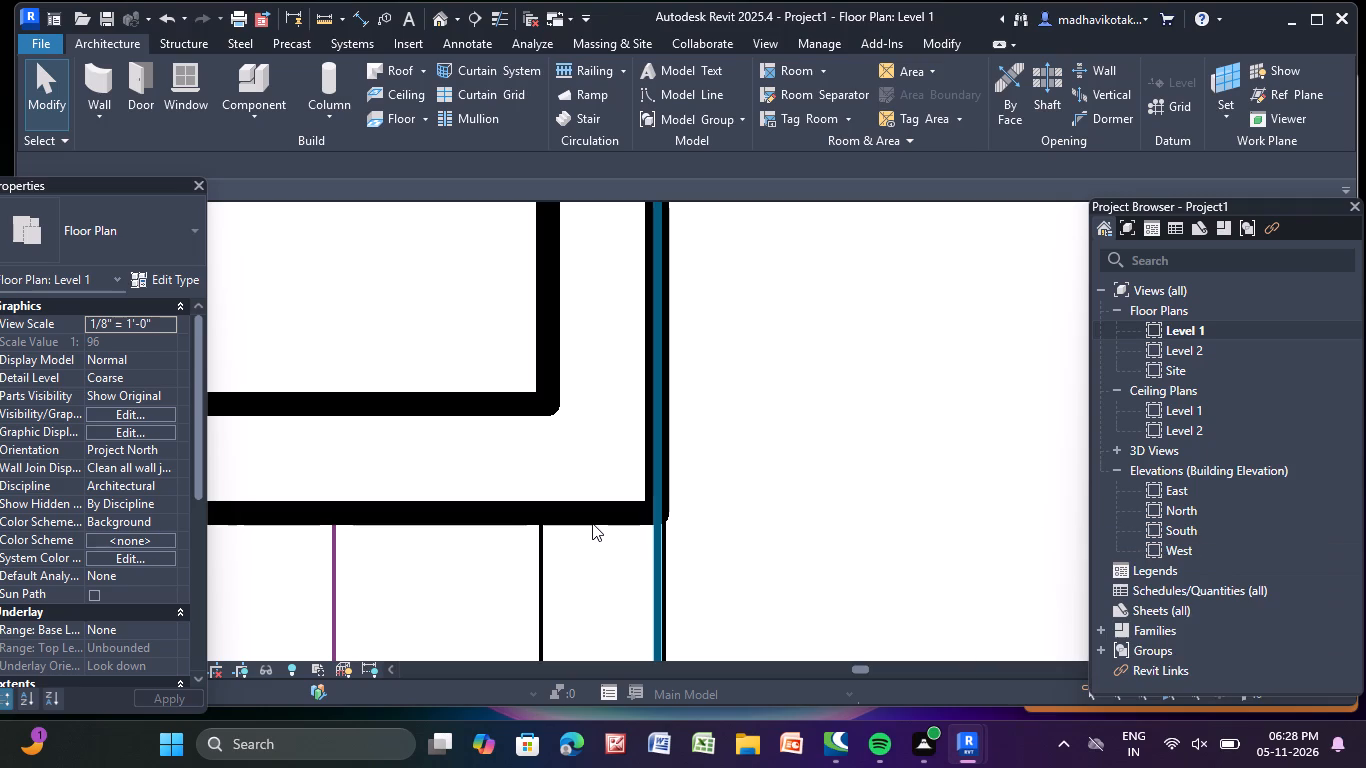
# In the 3D view, set the top constraint of the long 4.5" passage-side wall to Up to level: Level 2.
pyautogui.scroll(-18, 510, 526)
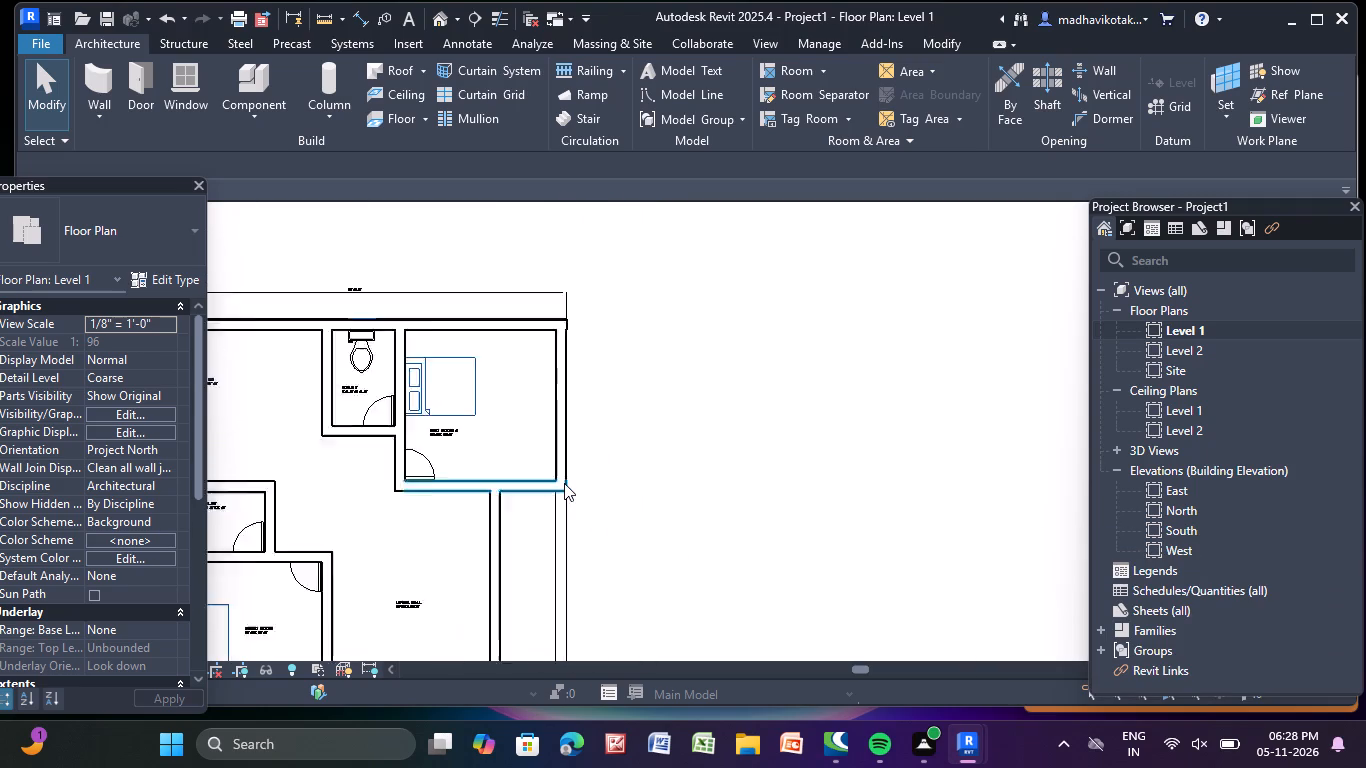
pyautogui.scroll(-2, 564, 483)
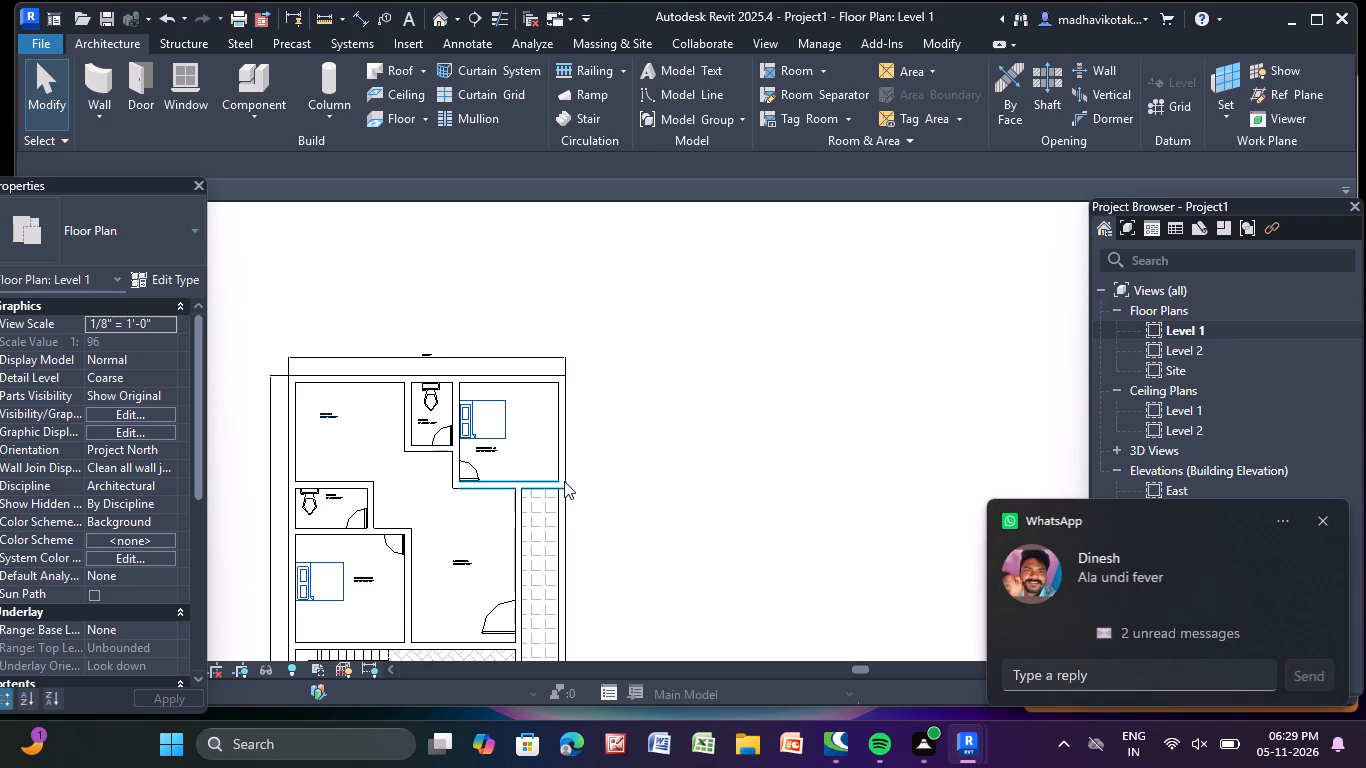
pyautogui.scroll(-5, 558, 474)
pyautogui.moveTo(555, 471); pyautogui.dragTo(606, 277, button='middle')
pyautogui.scroll(5, 566, 428)
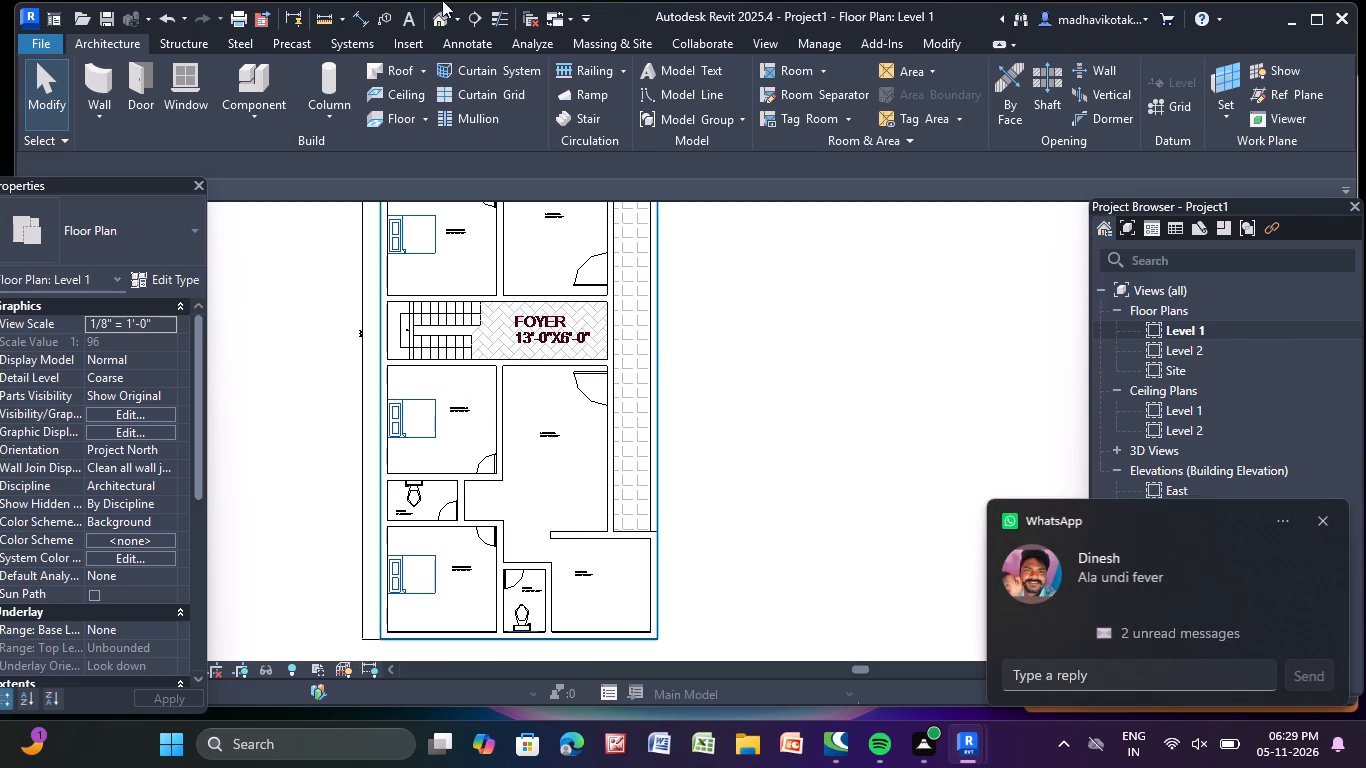
pyautogui.click(438, 16)
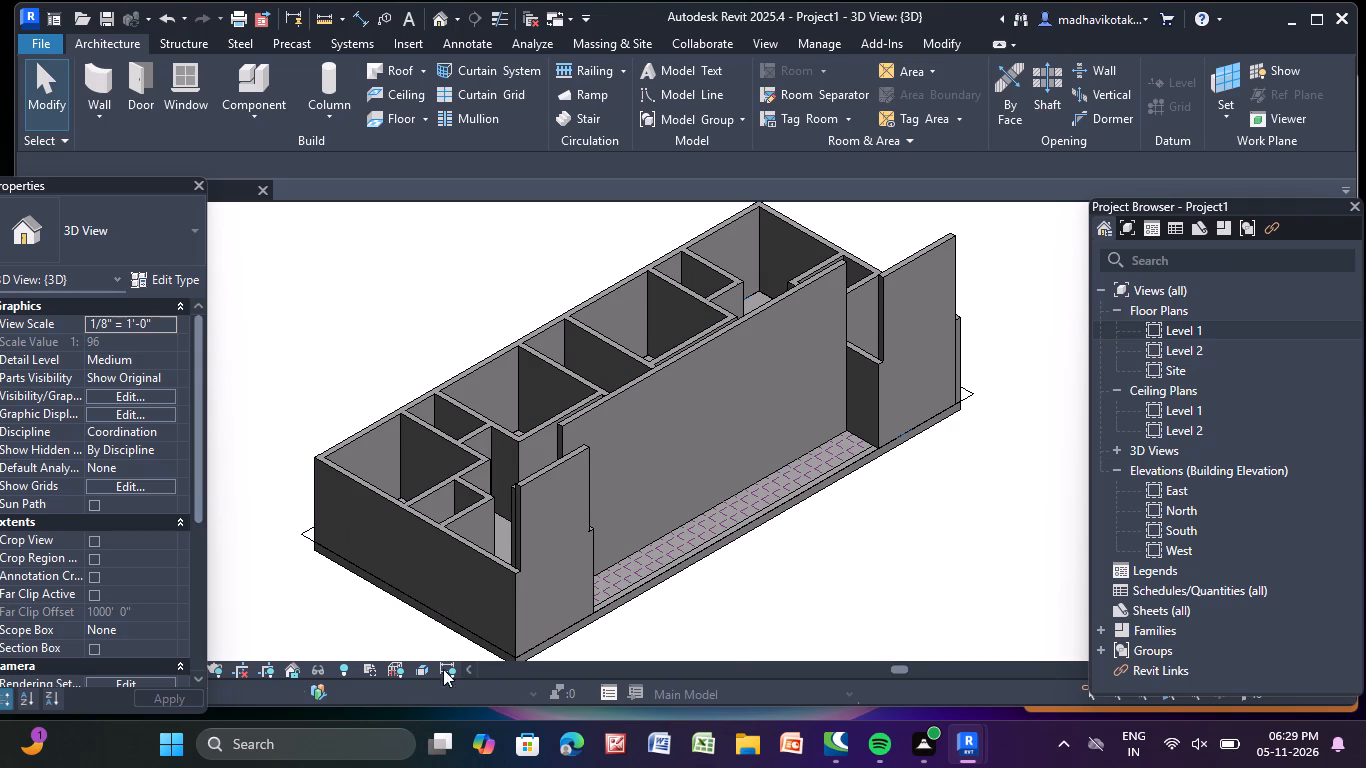
pyautogui.click(690, 449)
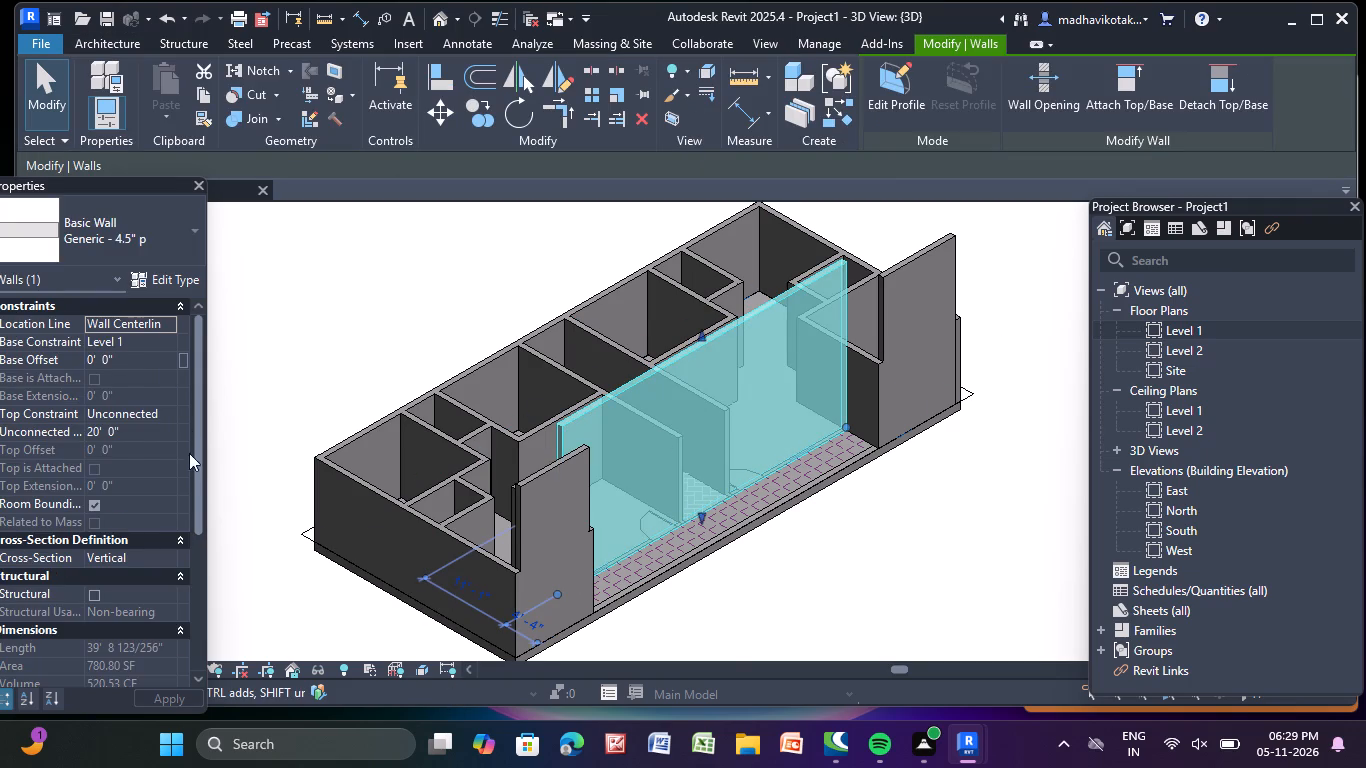
pyautogui.click(166, 414)
pyautogui.click(145, 464)
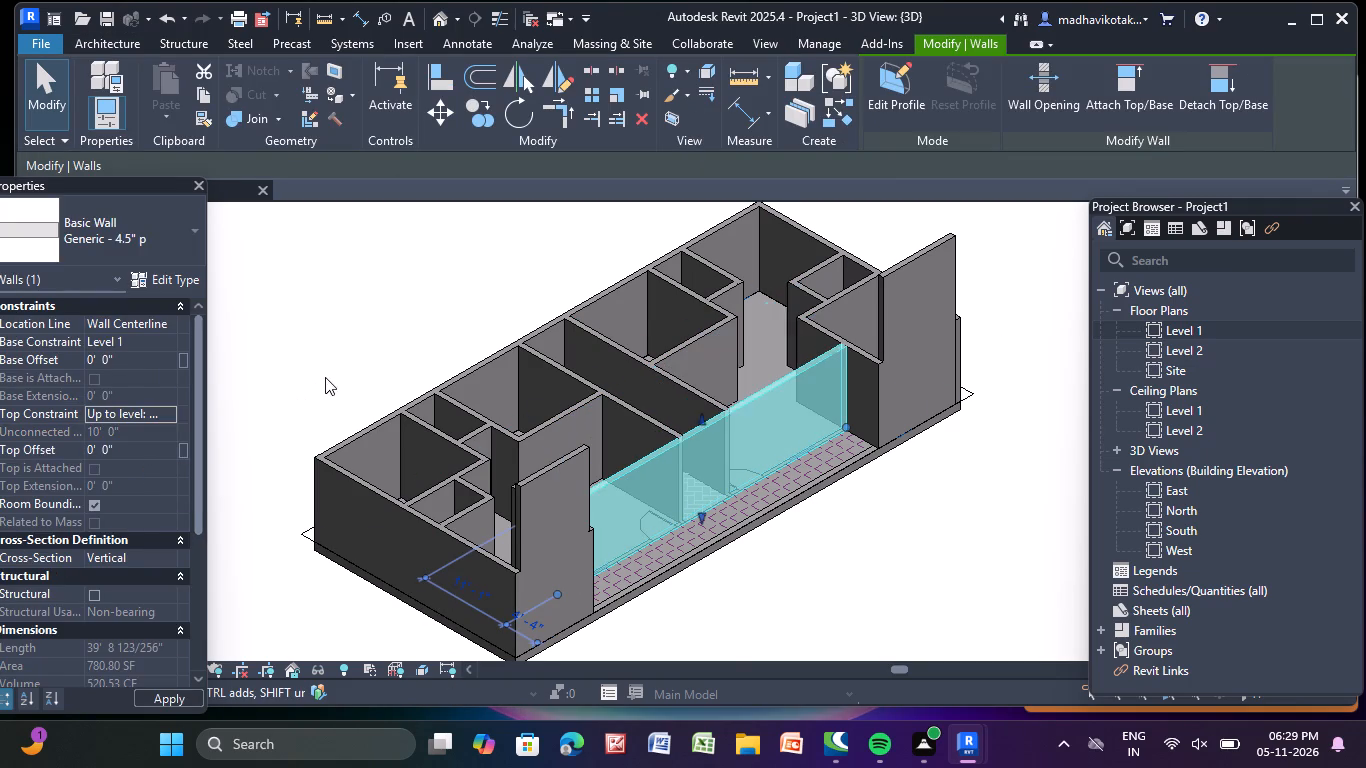
pyautogui.click(330, 372)
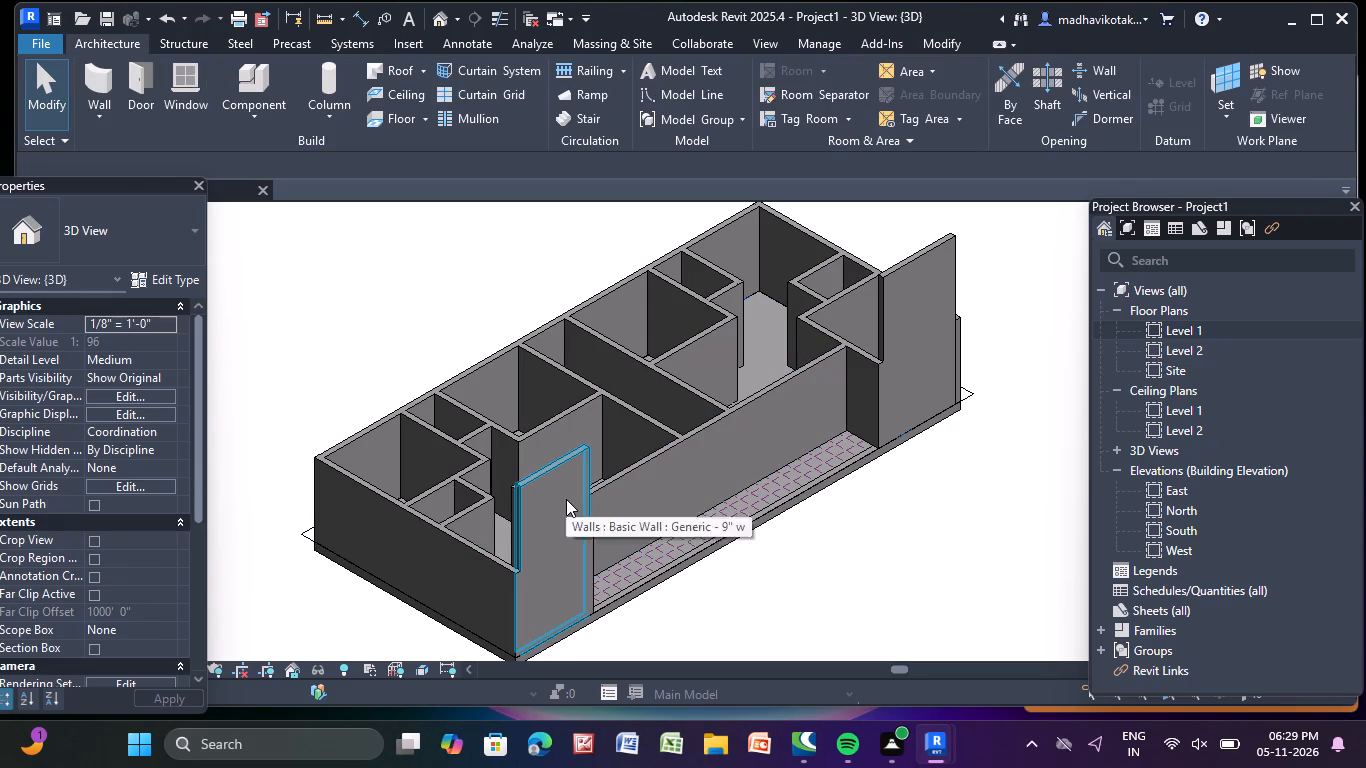
# Set the top constraint of the outer 9" walls at the kitchen and Bed Room-1 to Up to level: Level 2.
pyautogui.click(566, 498)
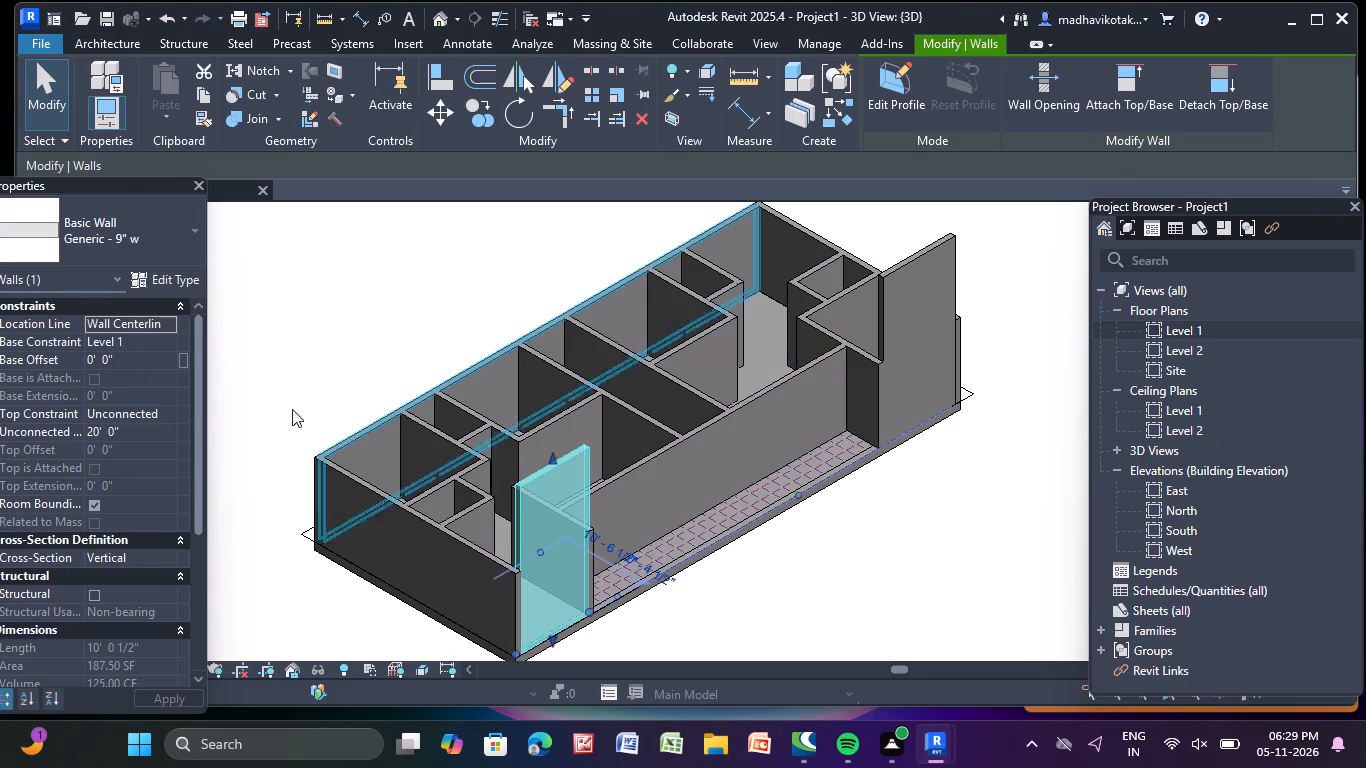
pyautogui.click(164, 414)
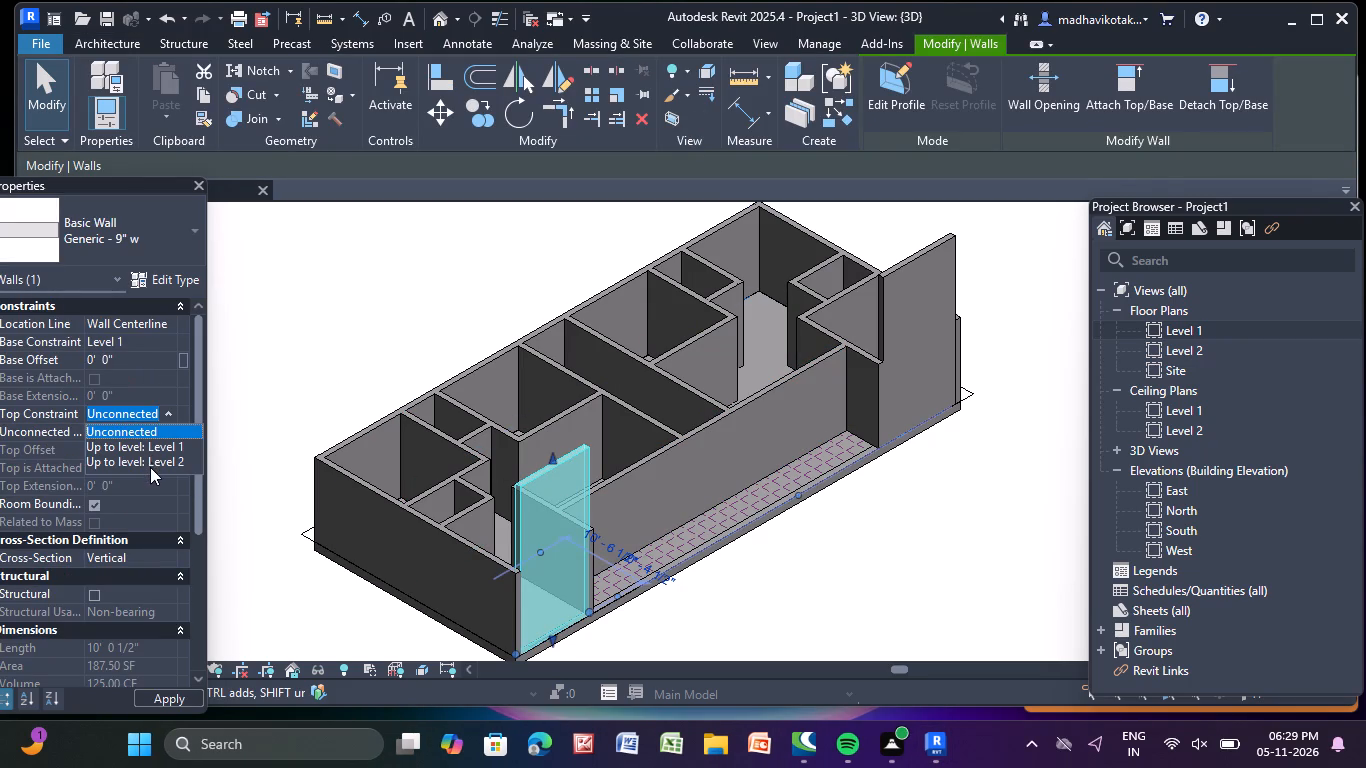
pyautogui.click(150, 466)
pyautogui.click(354, 366)
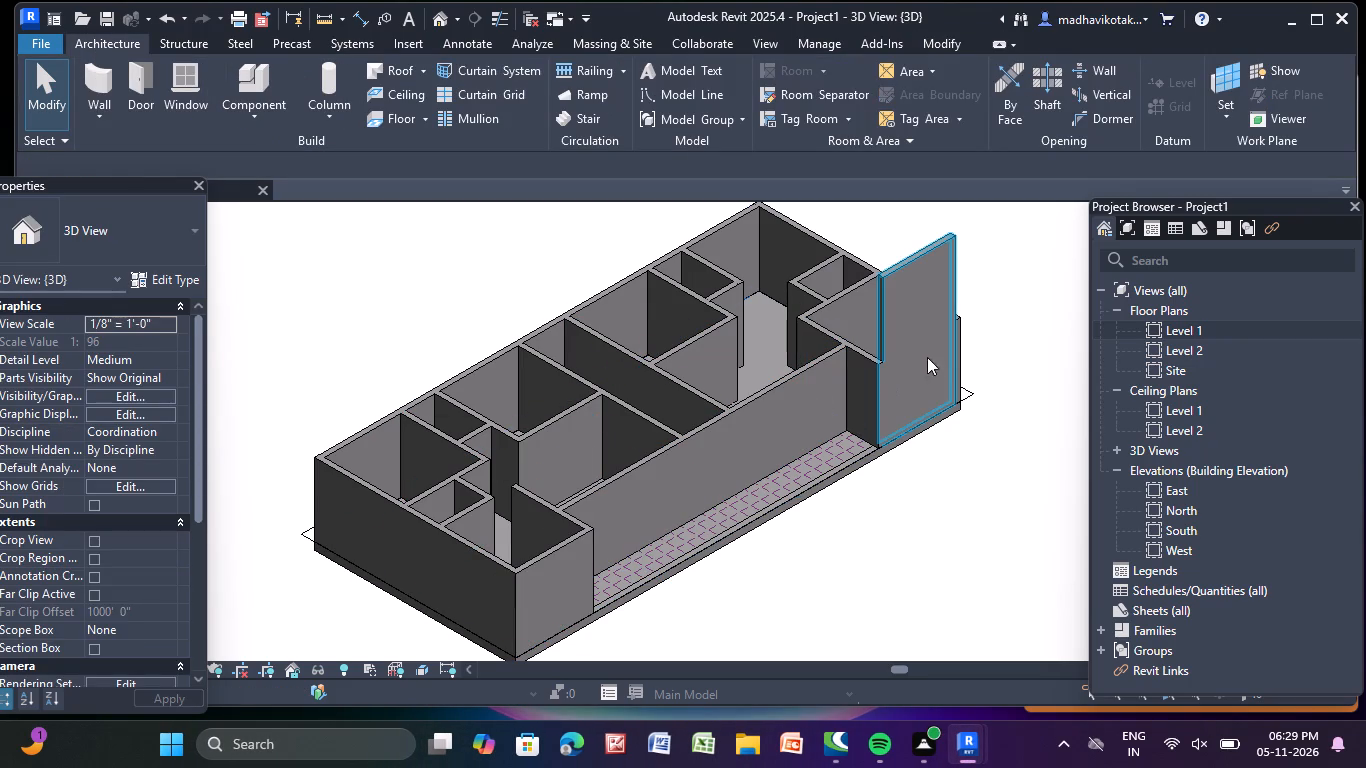
pyautogui.click(912, 334)
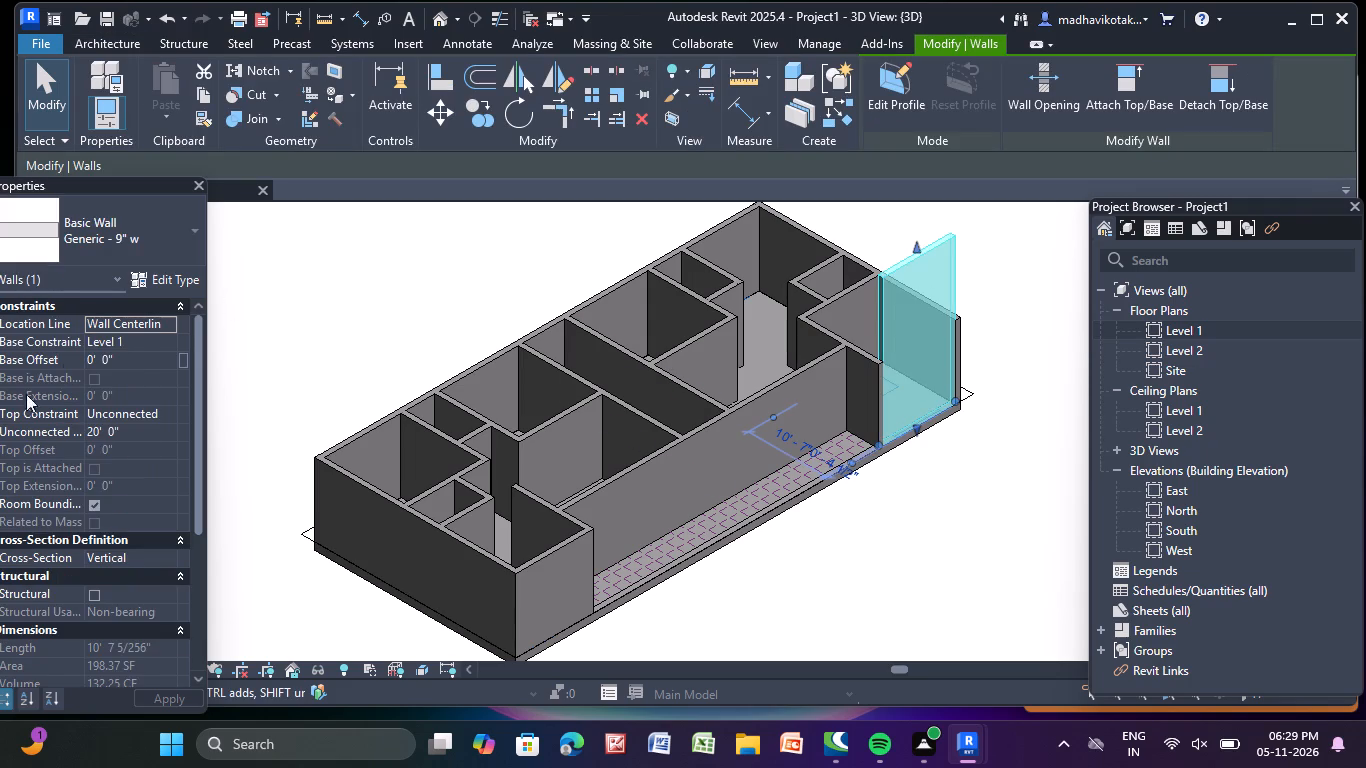
pyautogui.click(168, 415)
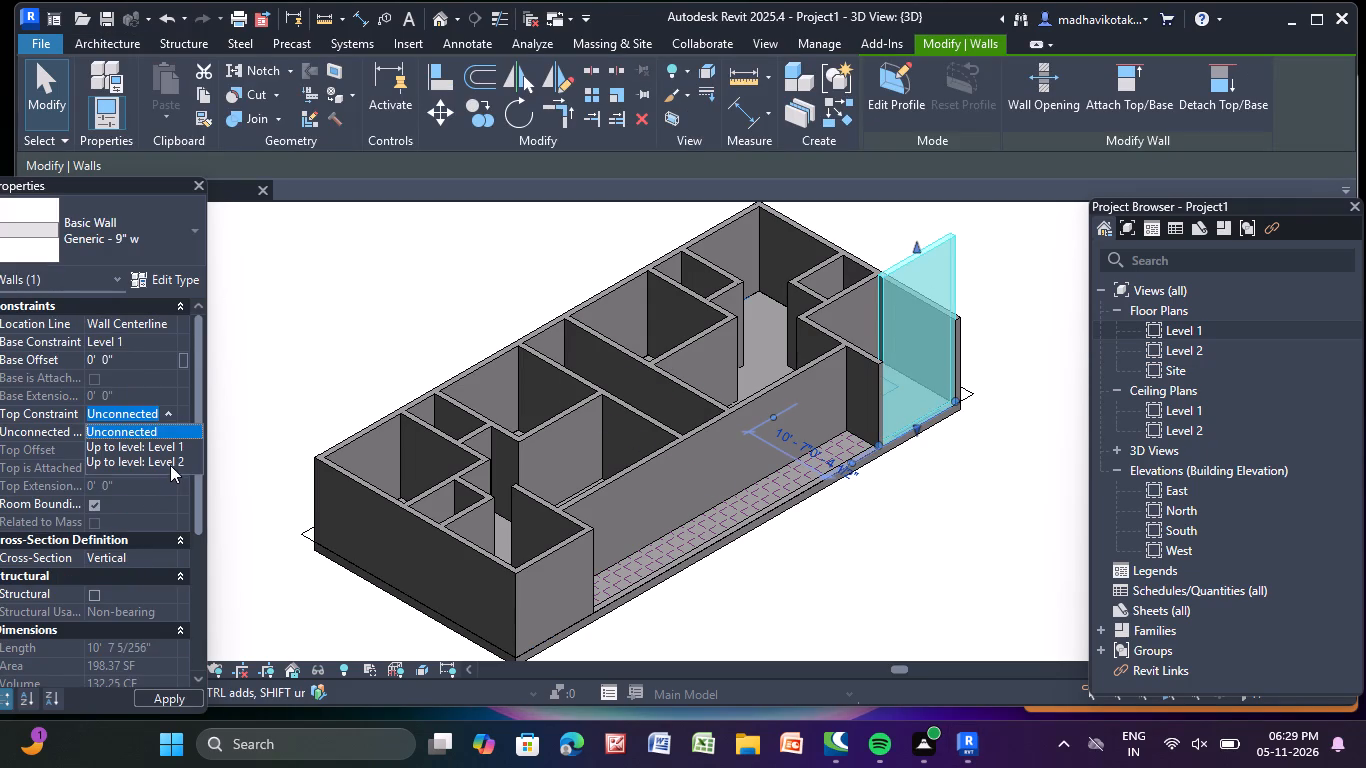
pyautogui.click(170, 465)
pyautogui.click(393, 313)
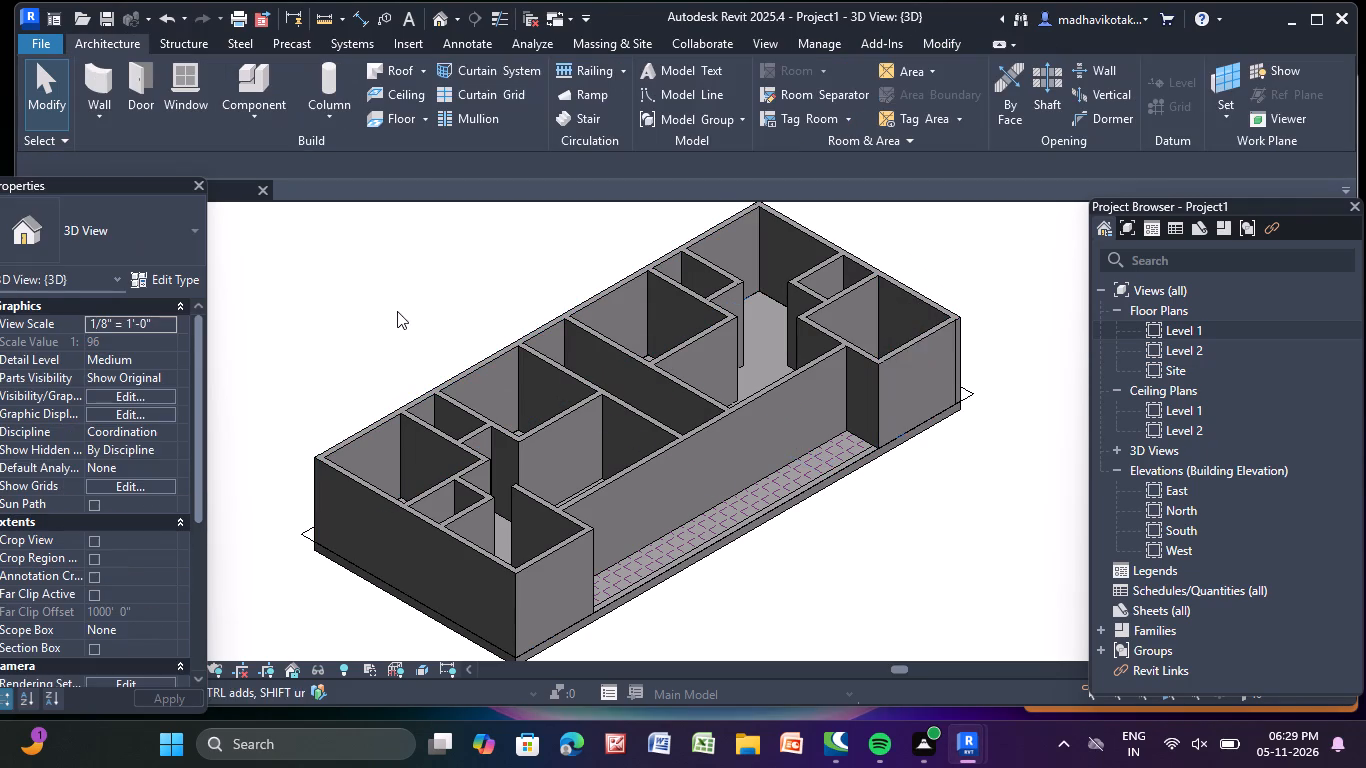
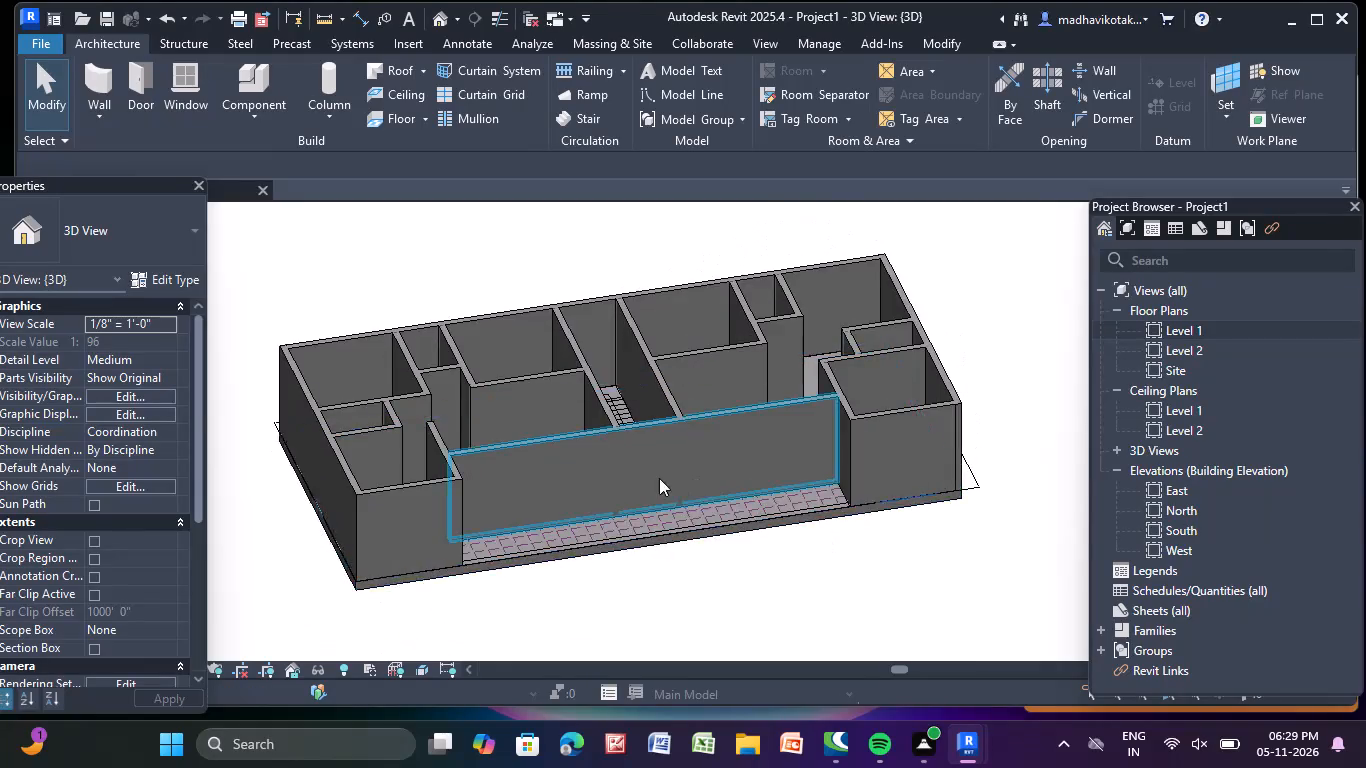
# Edit the Generic - 12" floor type's structure so the Level 1 slab's Structure [1] layer is 6" thick.
pyautogui.scroll(10, 652, 478)
pyautogui.click(589, 581)
pyautogui.moveTo(591, 535); pyautogui.dragTo(598, 512, button='middle')
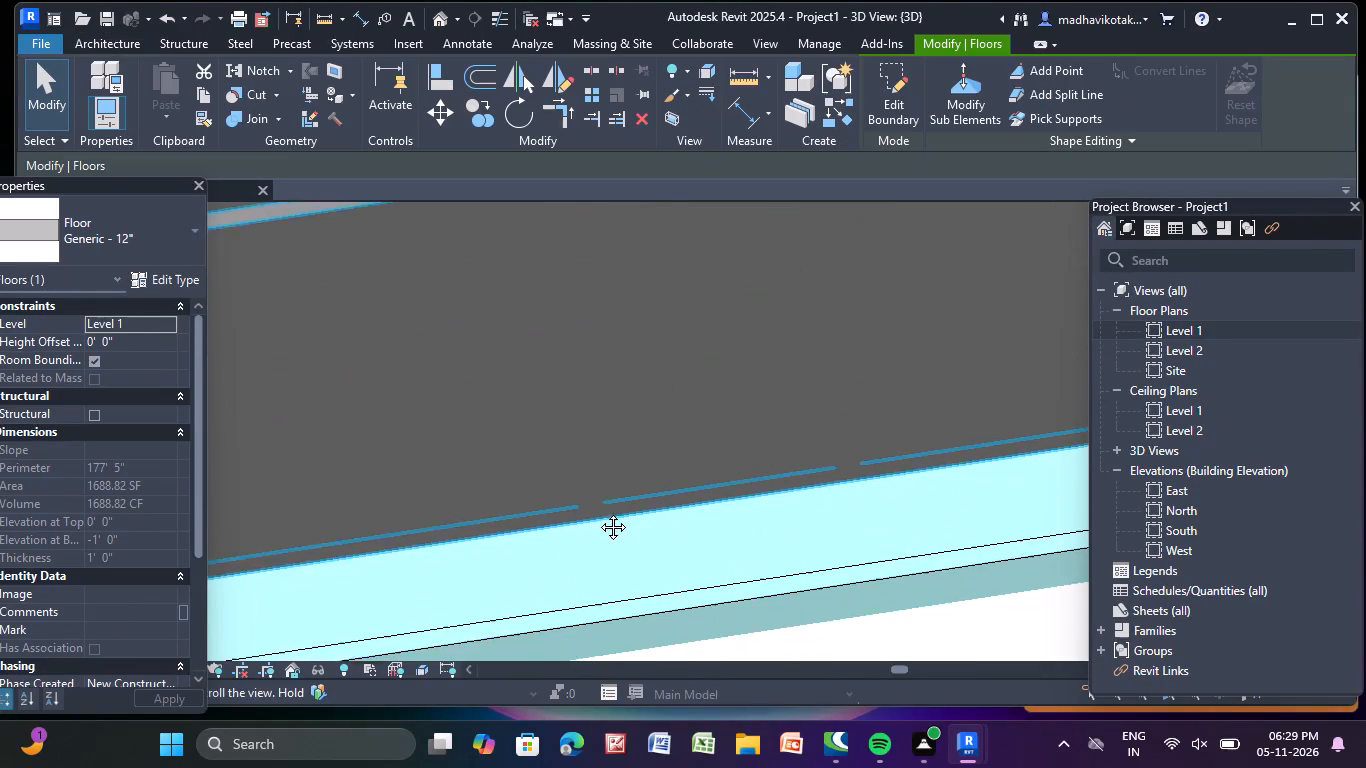
pyautogui.moveTo(598, 512); pyautogui.dragTo(607, 406, button='middle')
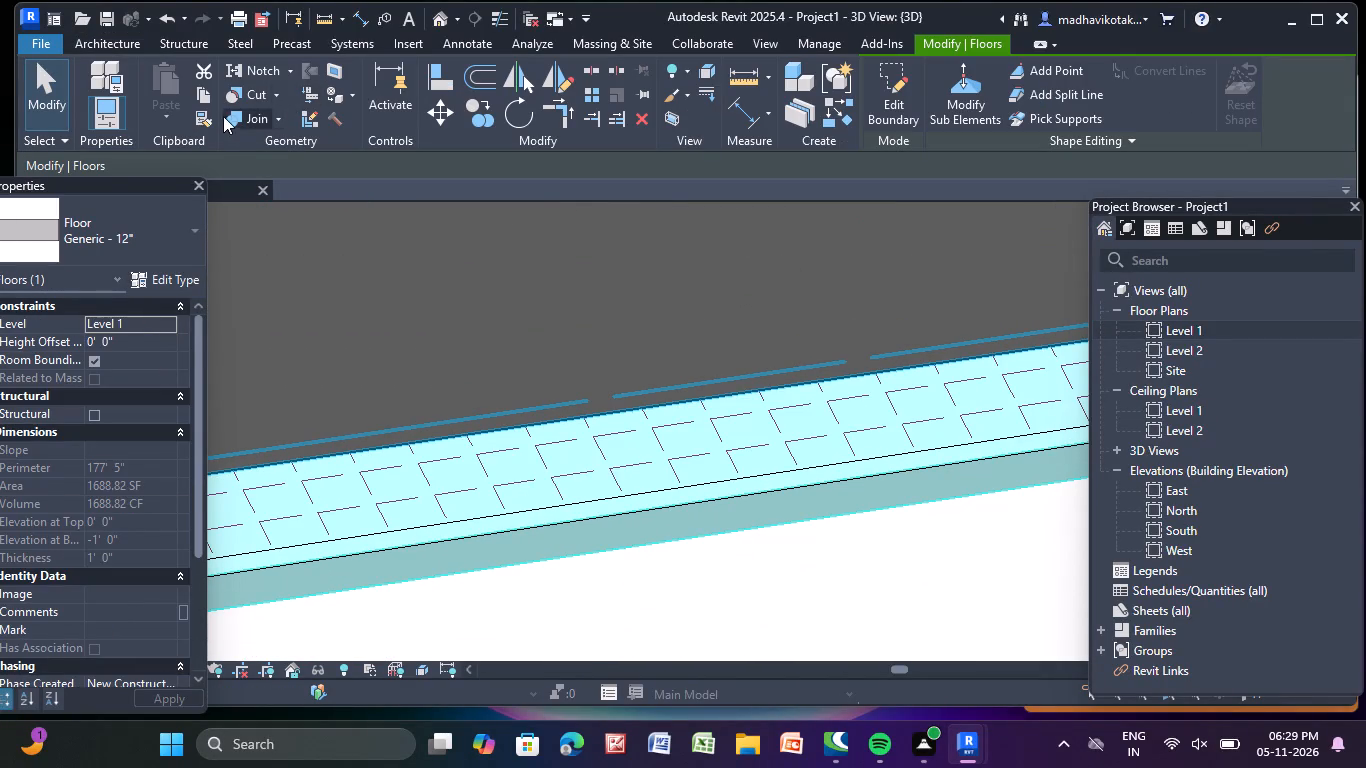
pyautogui.click(141, 286)
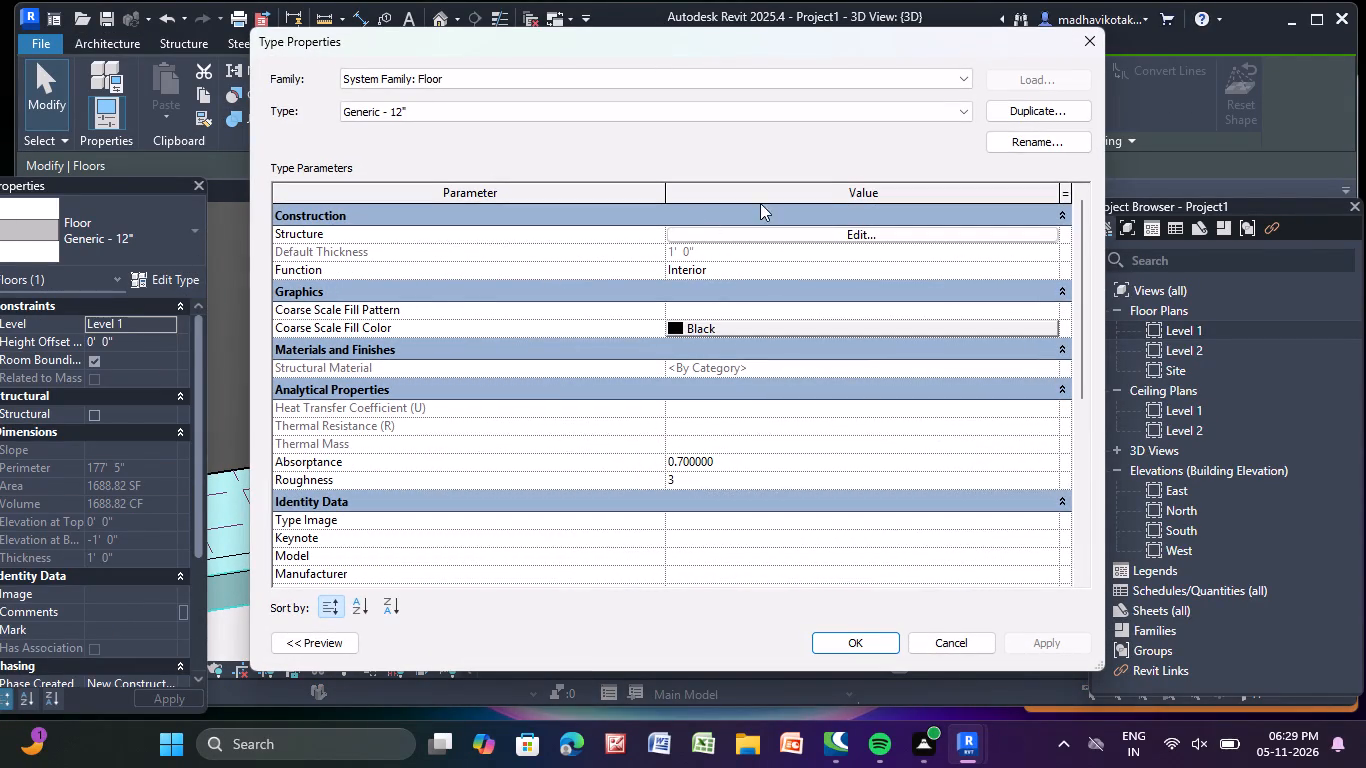
pyautogui.click(1040, 119)
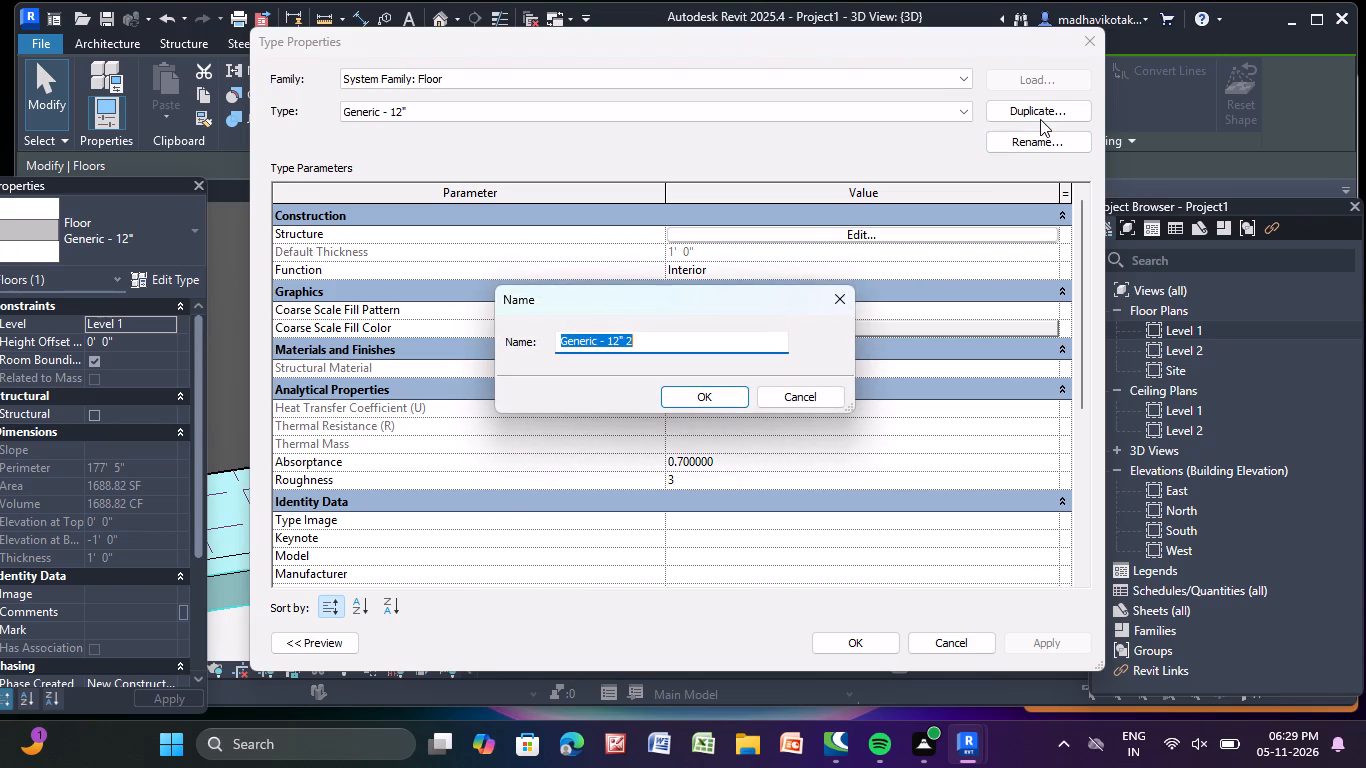
pyautogui.click(828, 298)
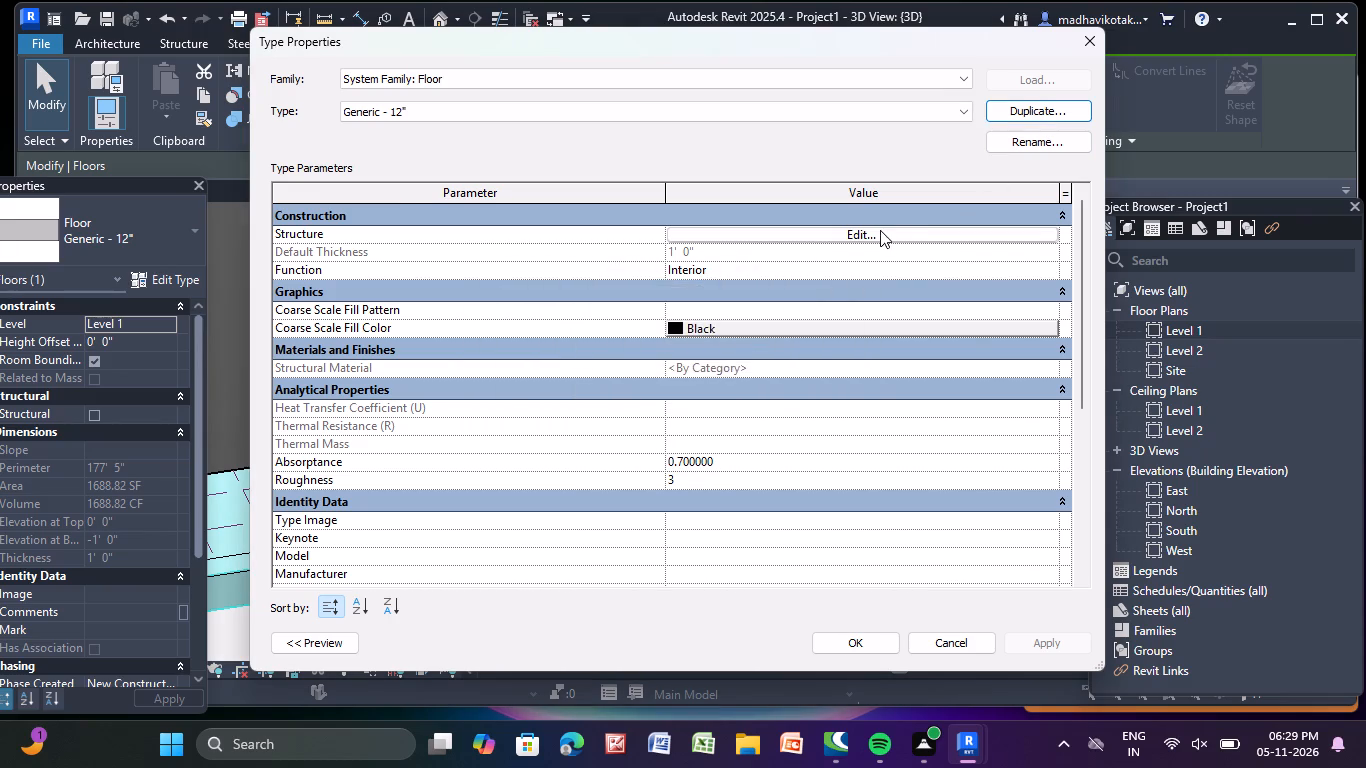
pyautogui.click(877, 230)
pyautogui.click(767, 257)
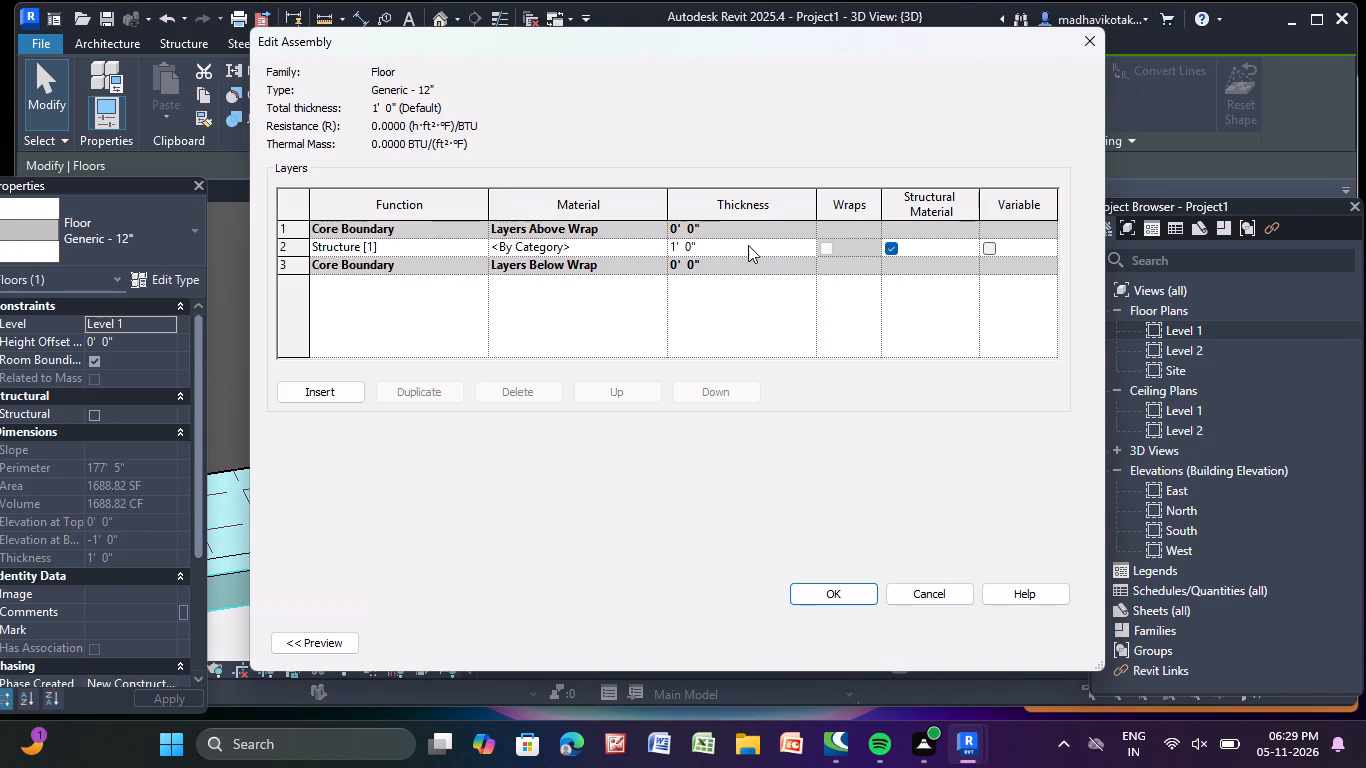
pyautogui.click(748, 245)
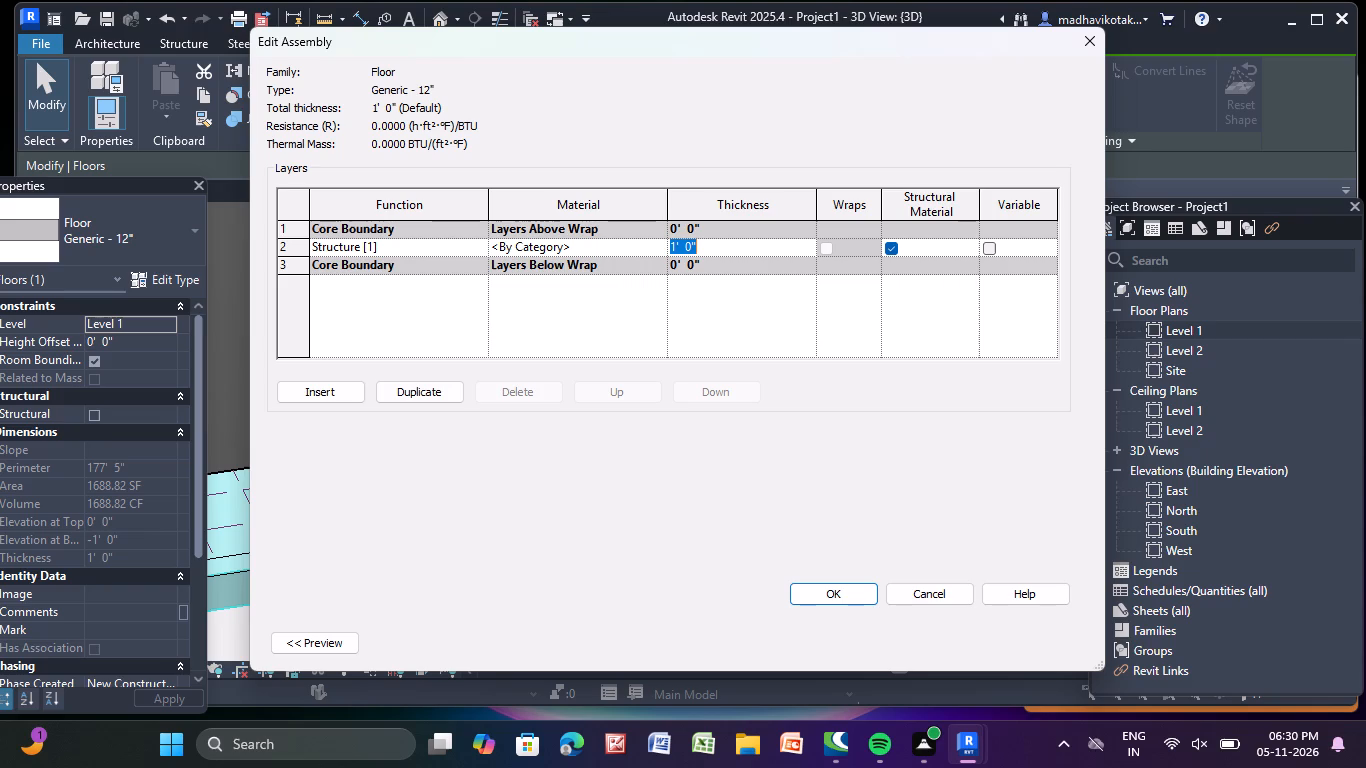
pyautogui.press('BackSpace')
pyautogui.press('6')
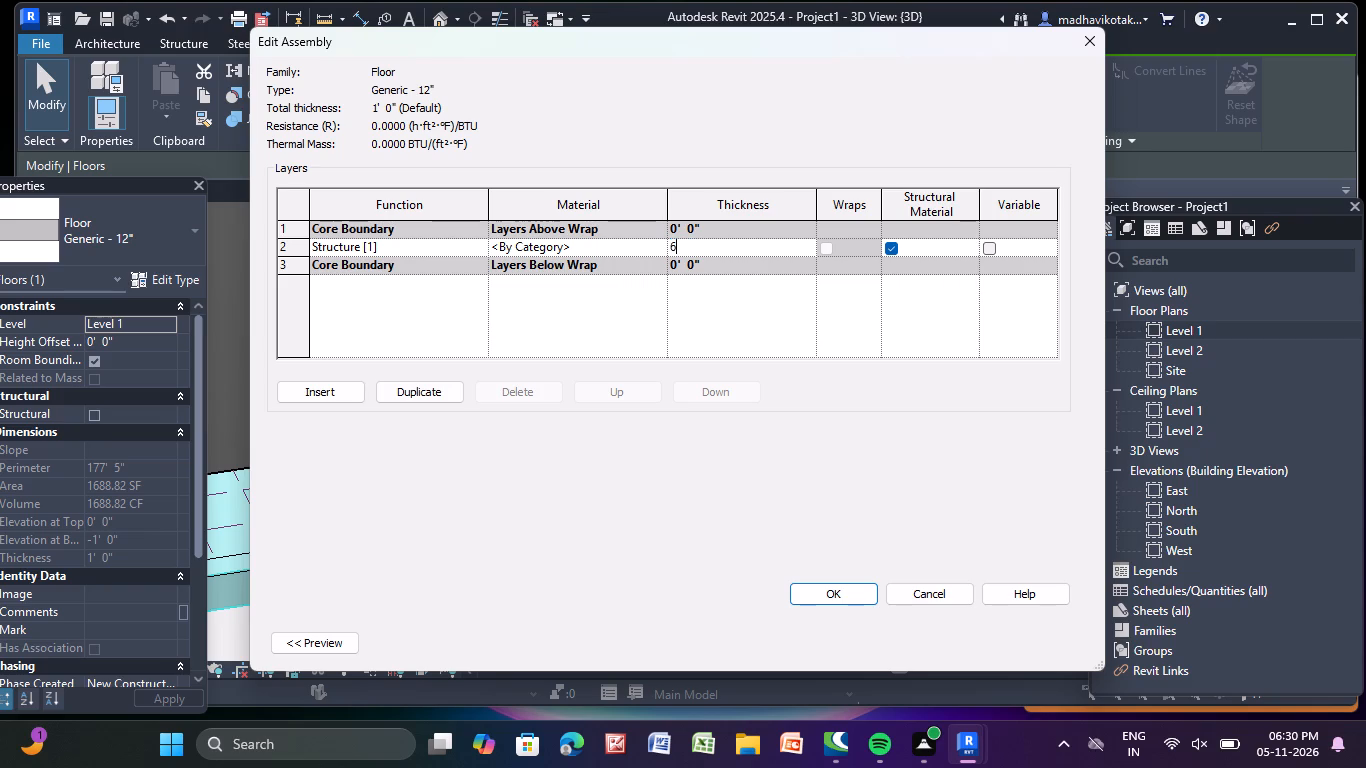
pyautogui.hotkey('shift', '"')
pyautogui.press('Return')
pyautogui.click(837, 595)
pyautogui.click(1062, 643)
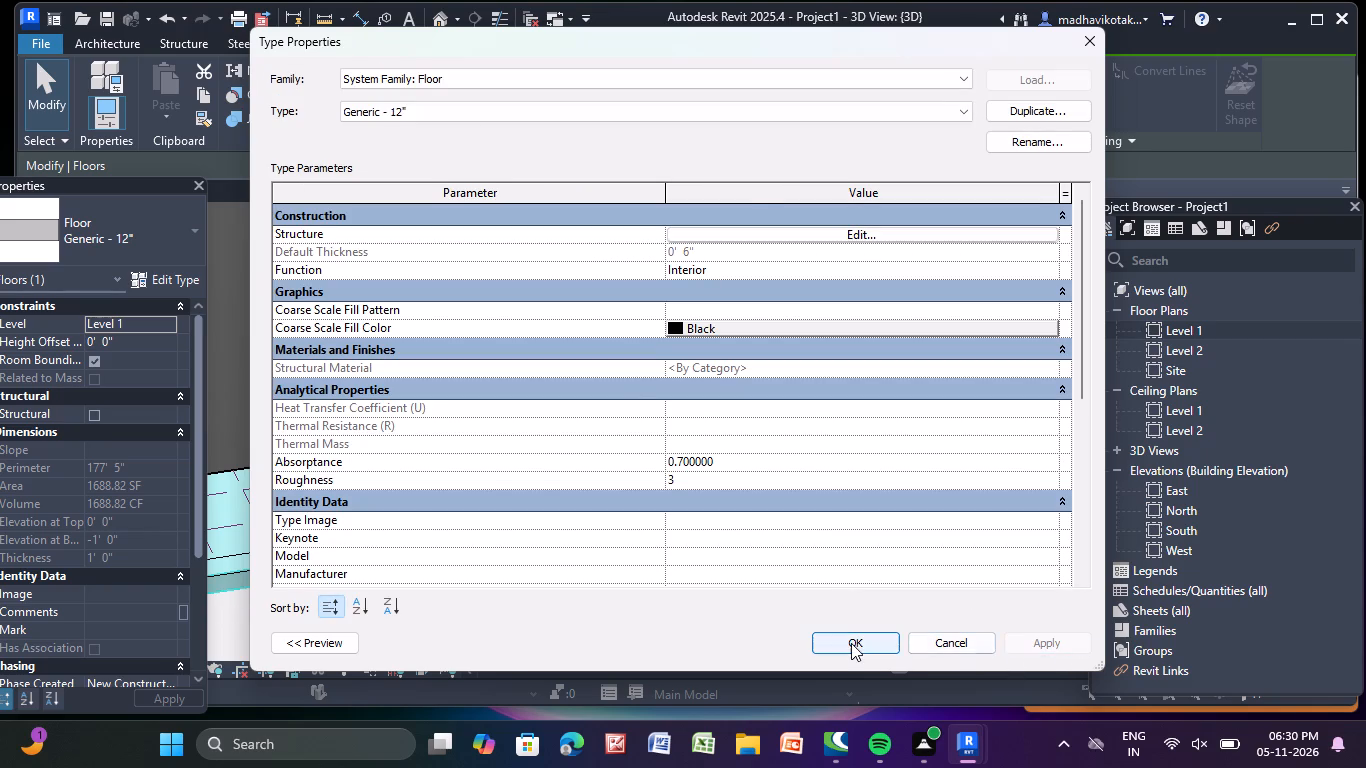
pyautogui.click(851, 643)
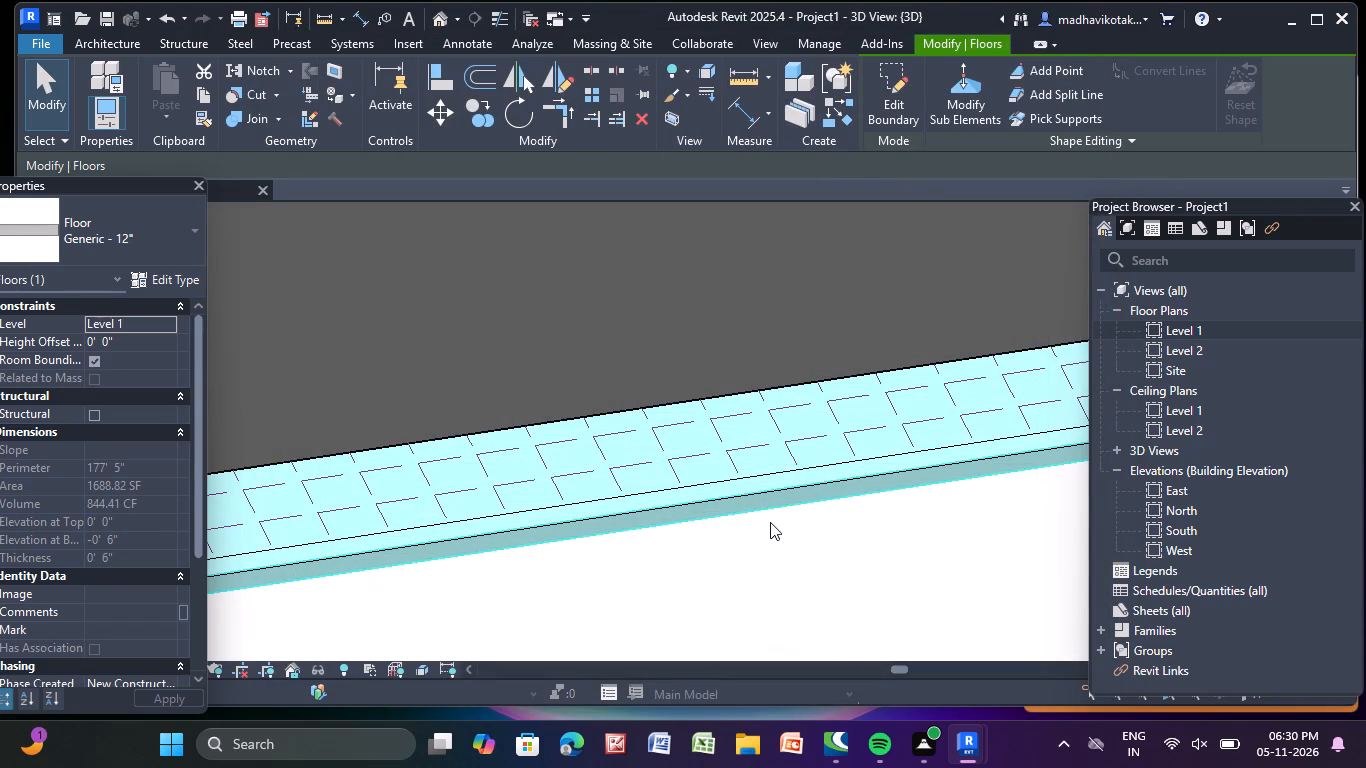
pyautogui.press('Escape')
# On Level 1, place 910x2110mm Doors_ExtSgl_w-Glazing_Bars_Arched doors in the passage-side wall, centred about 2'-6" below and 3'-0" above the foyer's walls.
pyautogui.scroll(-13, 777, 496)
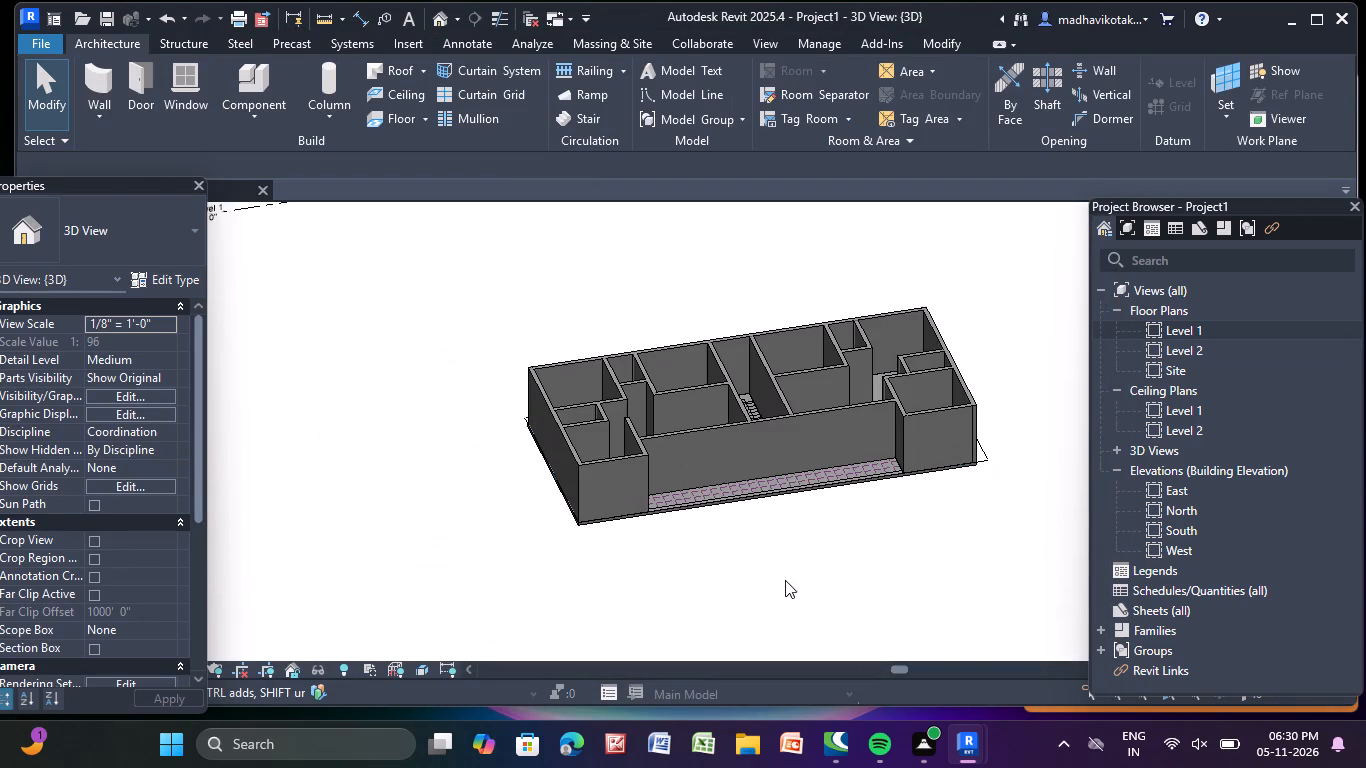
pyautogui.tripleClick(1233, 330)
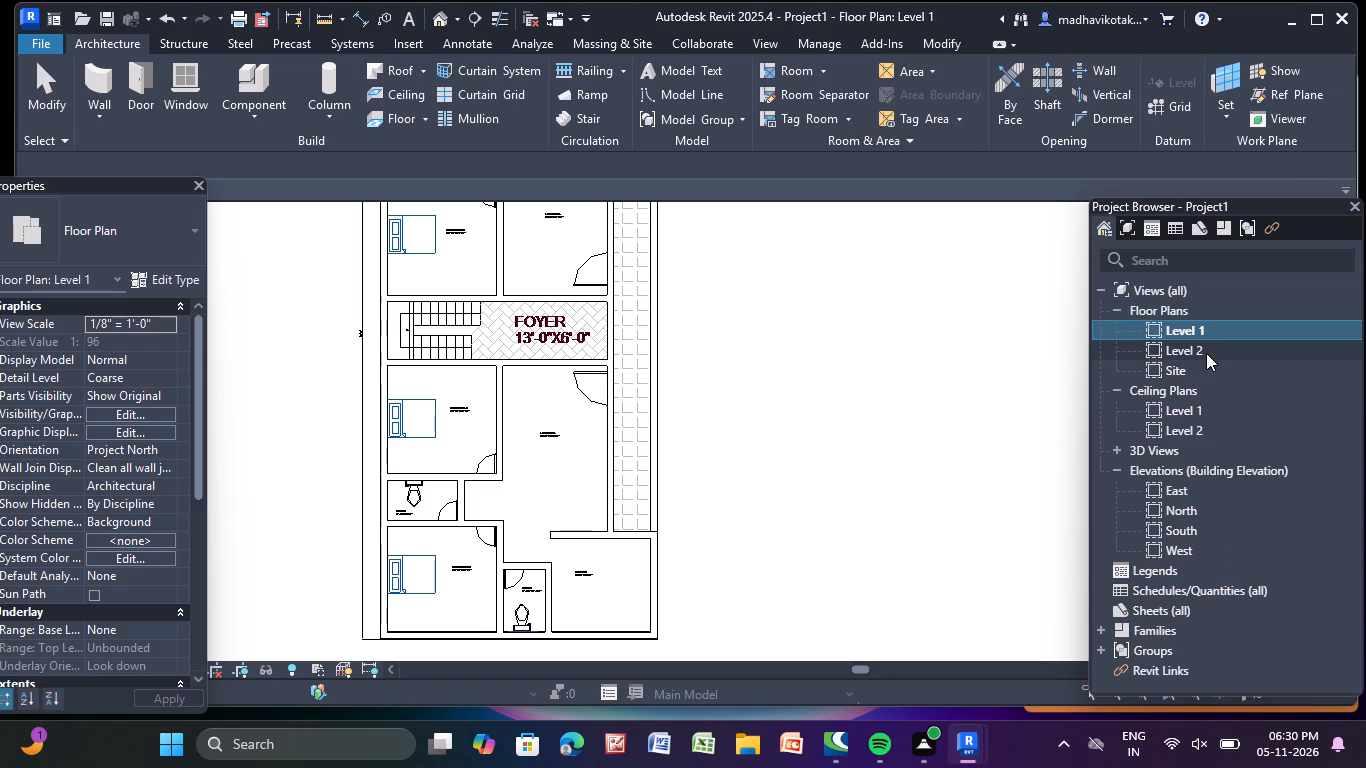
pyautogui.scroll(-1, 1147, 240)
pyautogui.moveTo(566, 376); pyautogui.dragTo(591, 405, button='middle')
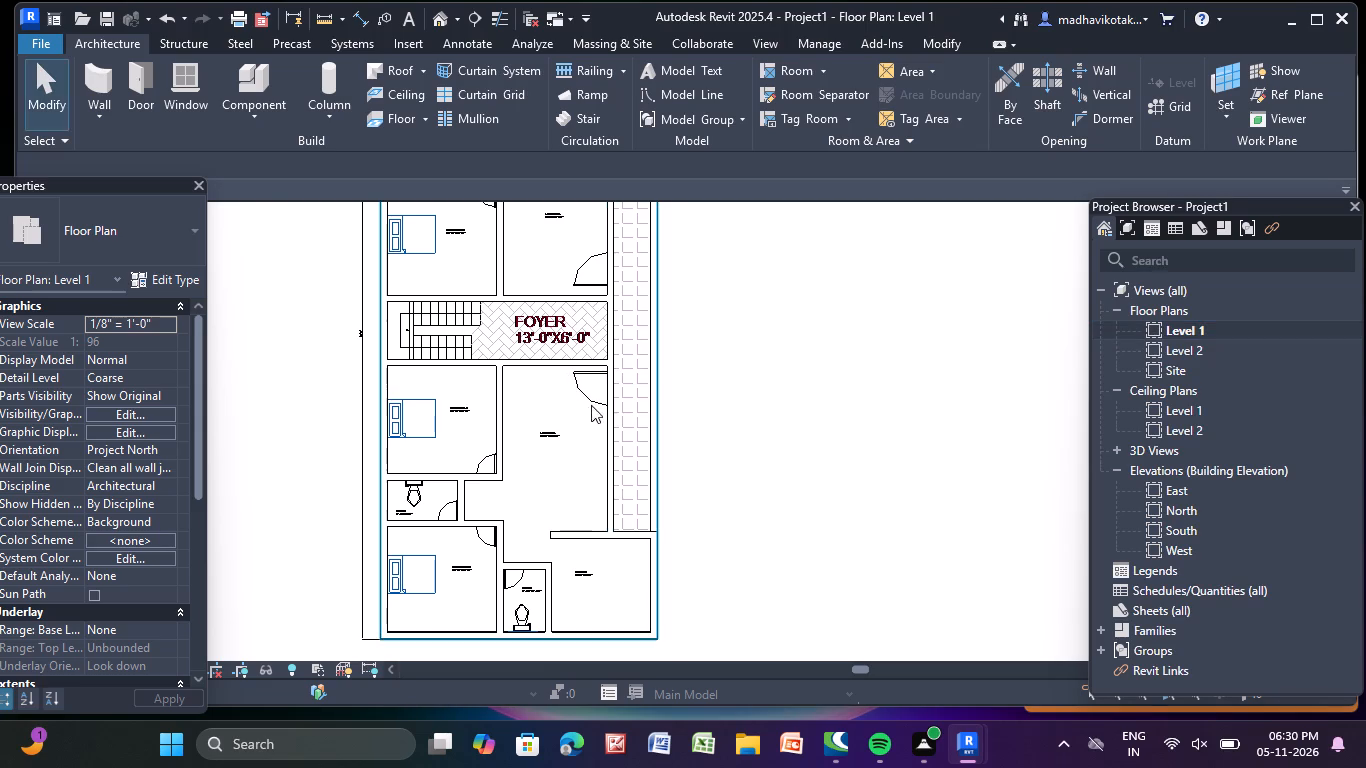
pyautogui.moveTo(591, 405); pyautogui.dragTo(610, 412, button='middle')
pyautogui.scroll(3, 611, 410)
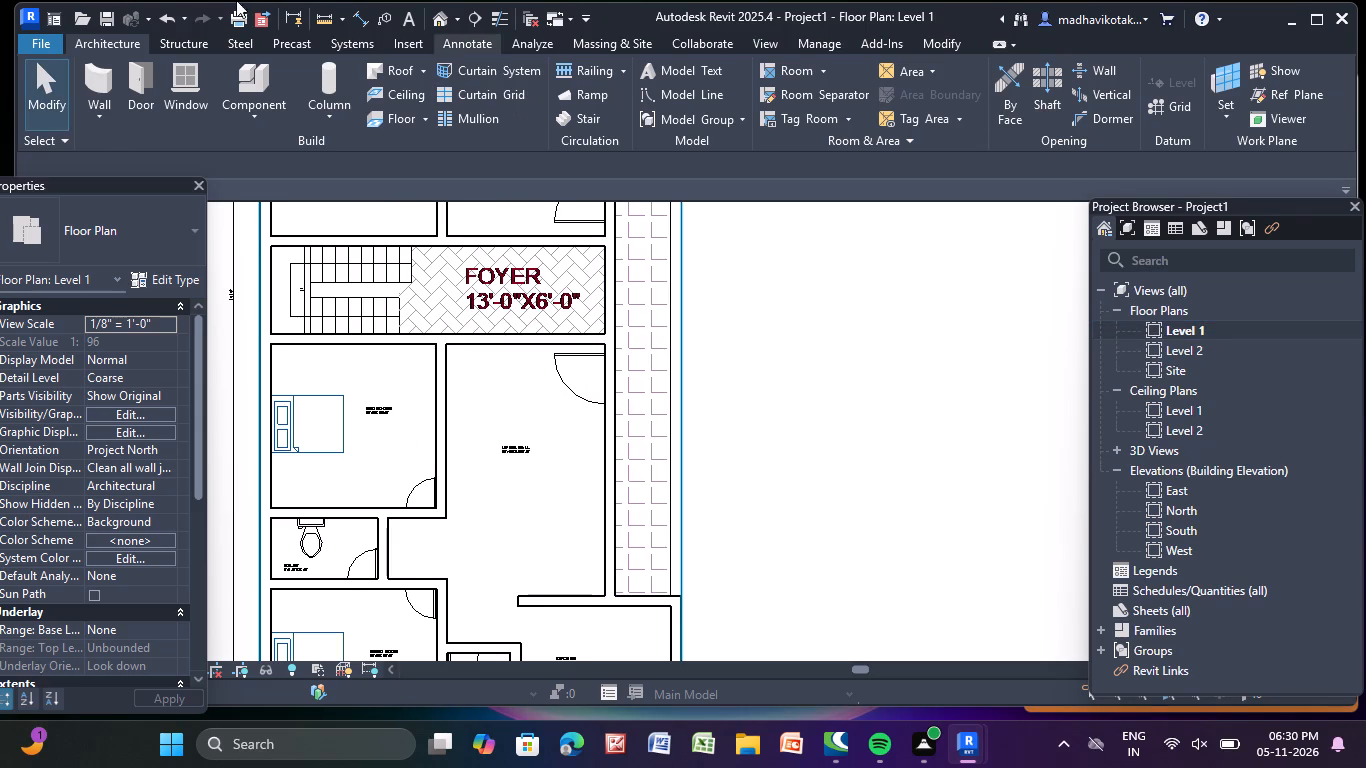
pyautogui.click(143, 59)
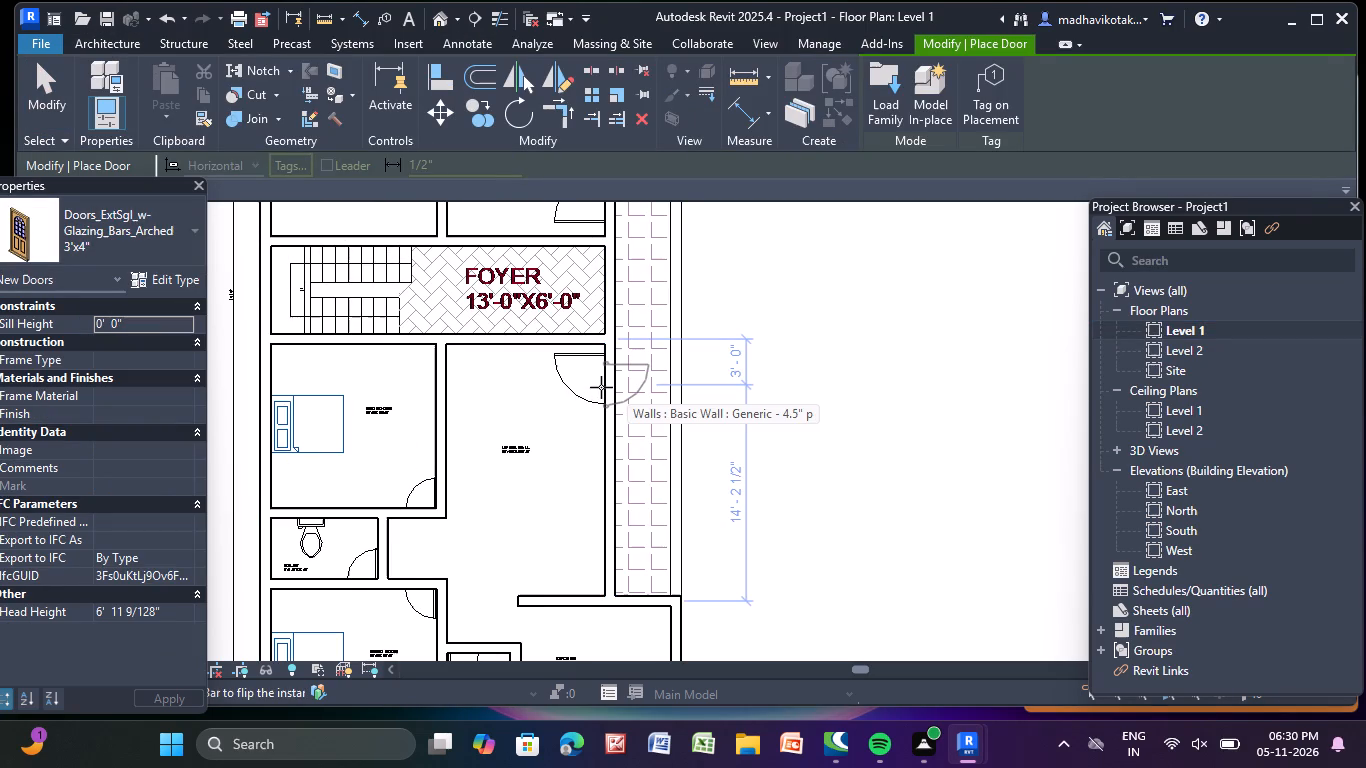
pyautogui.scroll(5, 601, 383)
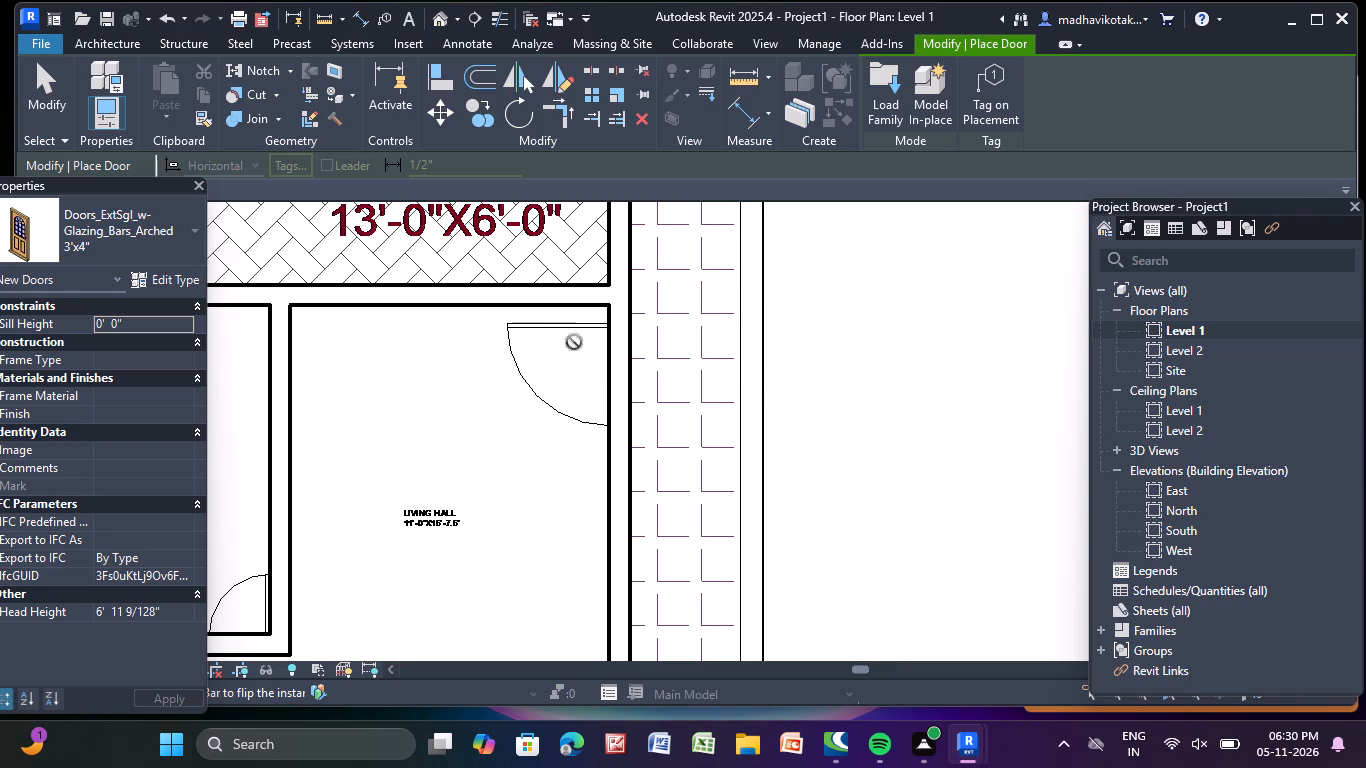
pyautogui.click(165, 222)
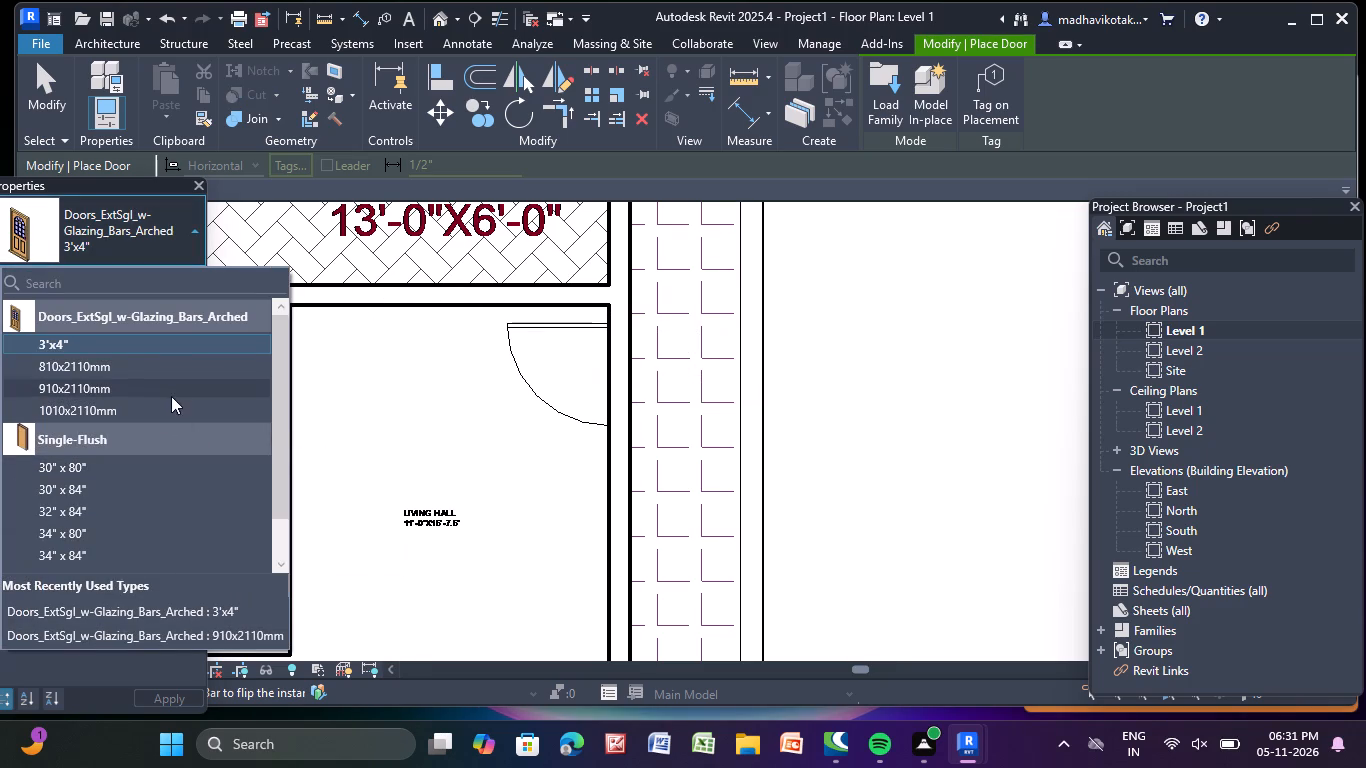
pyautogui.click(172, 390)
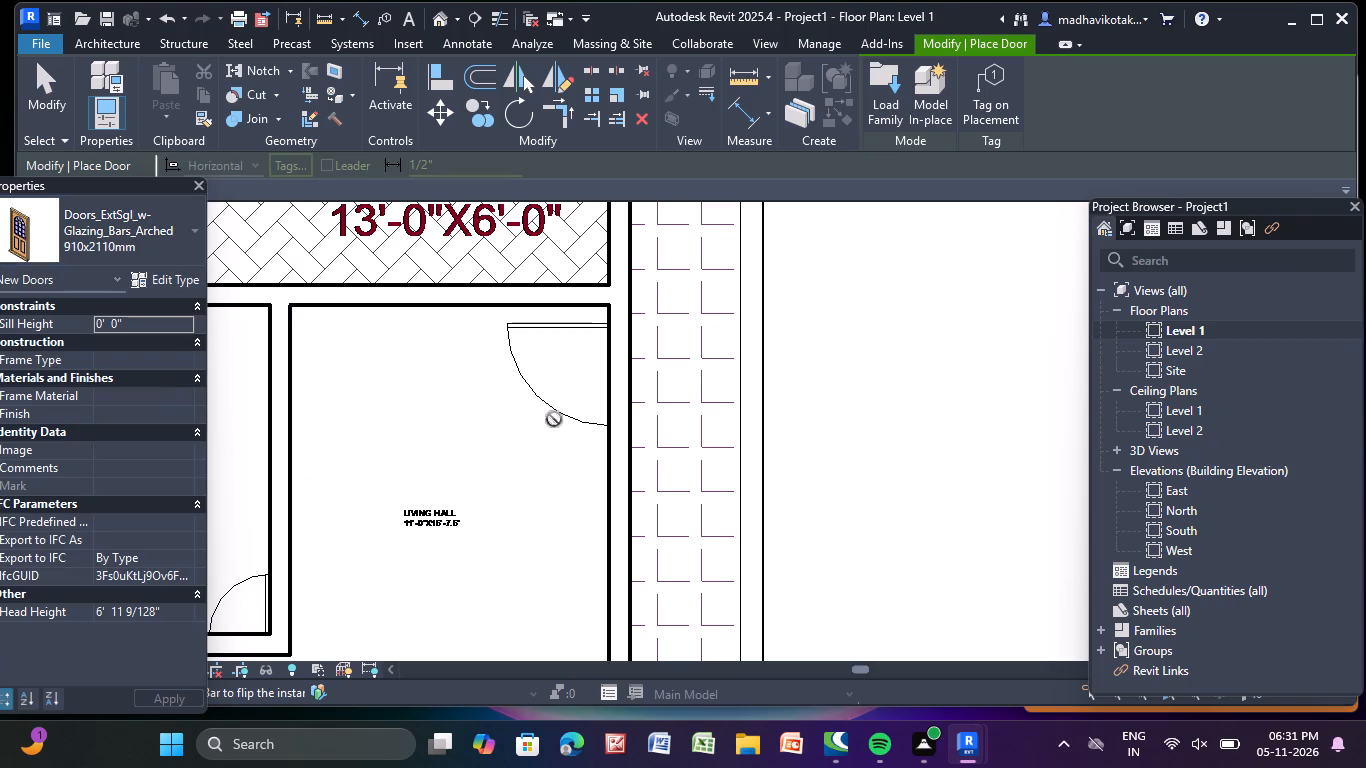
pyautogui.click(611, 375)
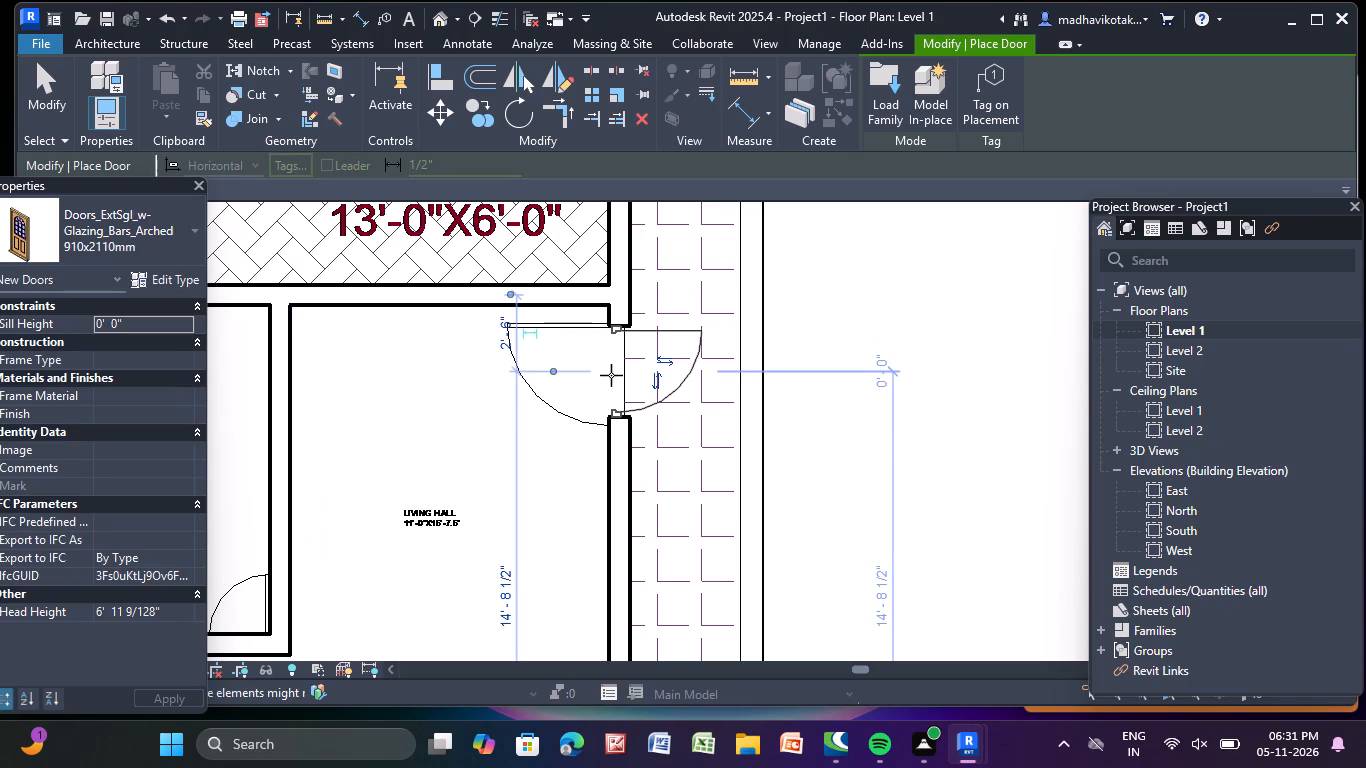
pyautogui.moveTo(611, 375); pyautogui.dragTo(541, 690, button='middle')
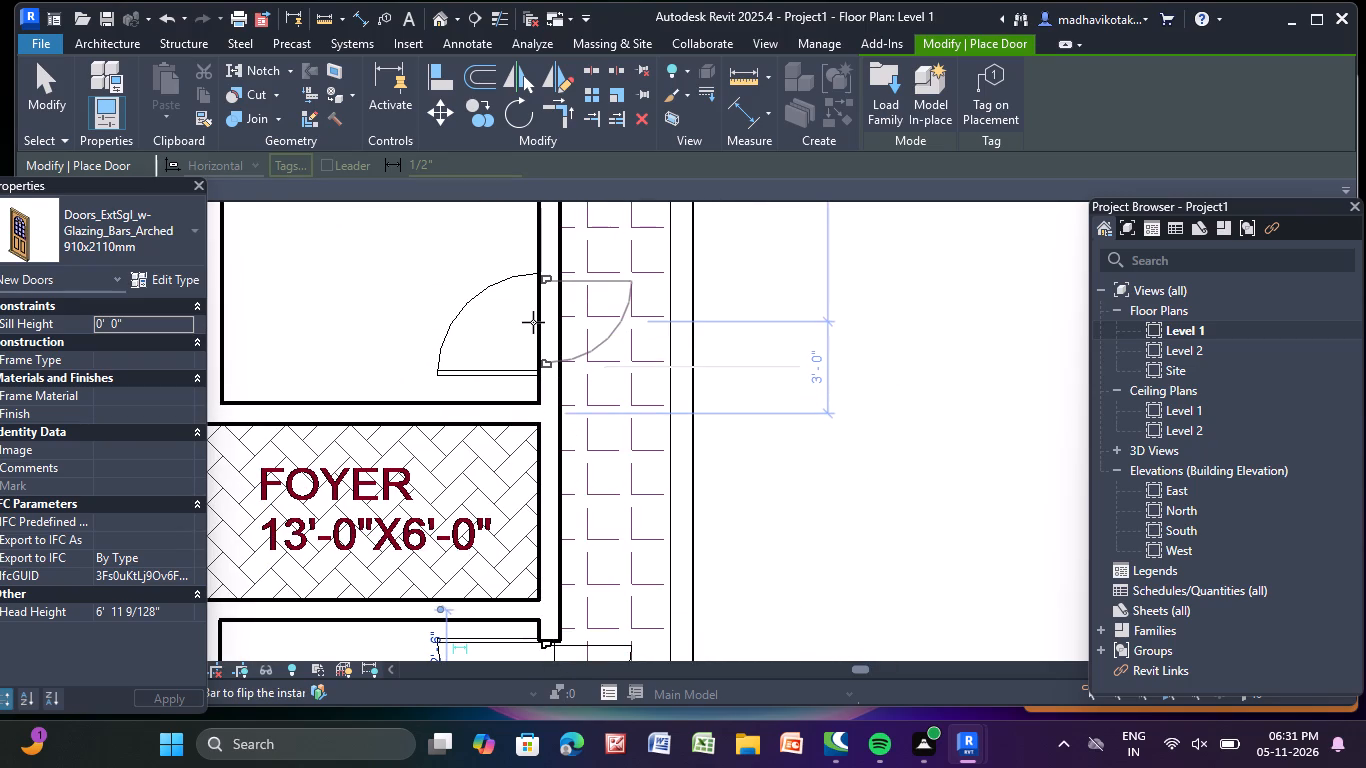
pyautogui.click(533, 321)
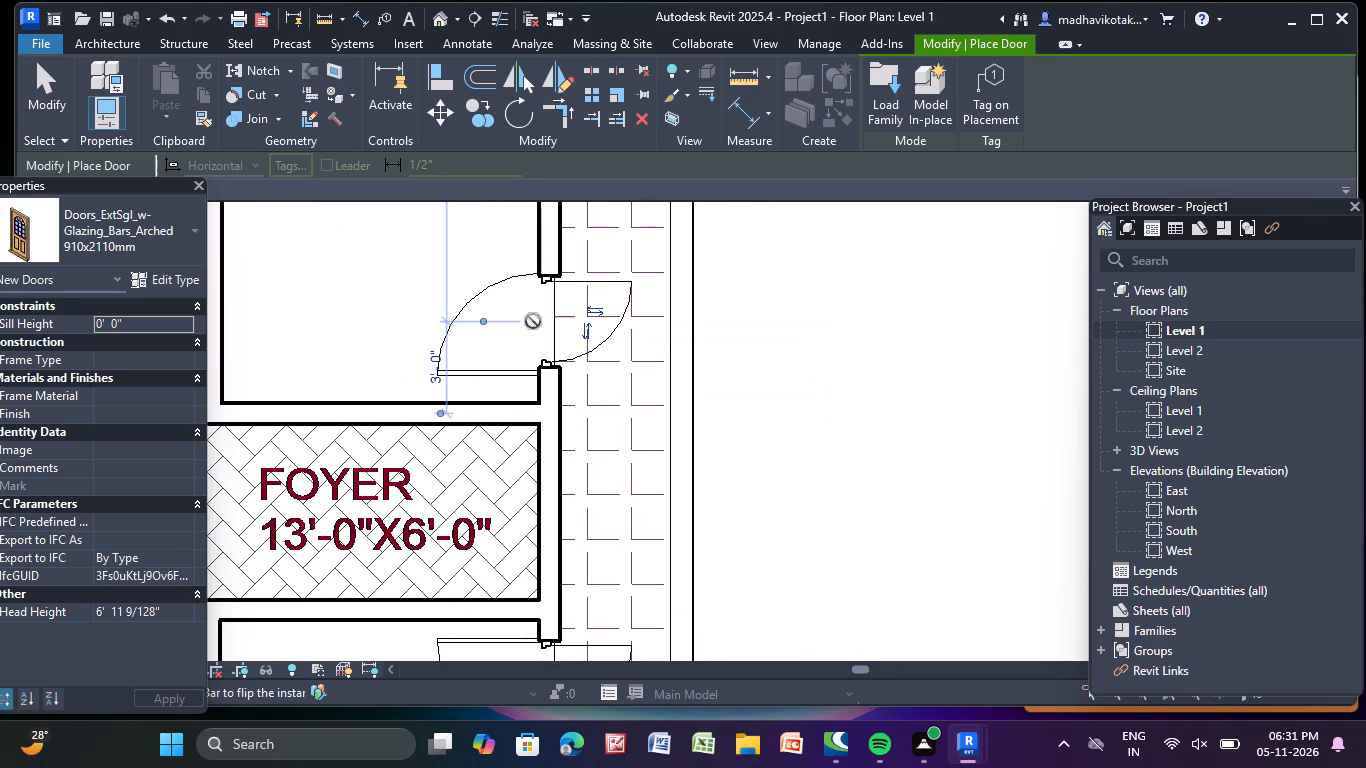
pyautogui.press('Escape')
pyautogui.press('Escape')
pyautogui.press('Escape')
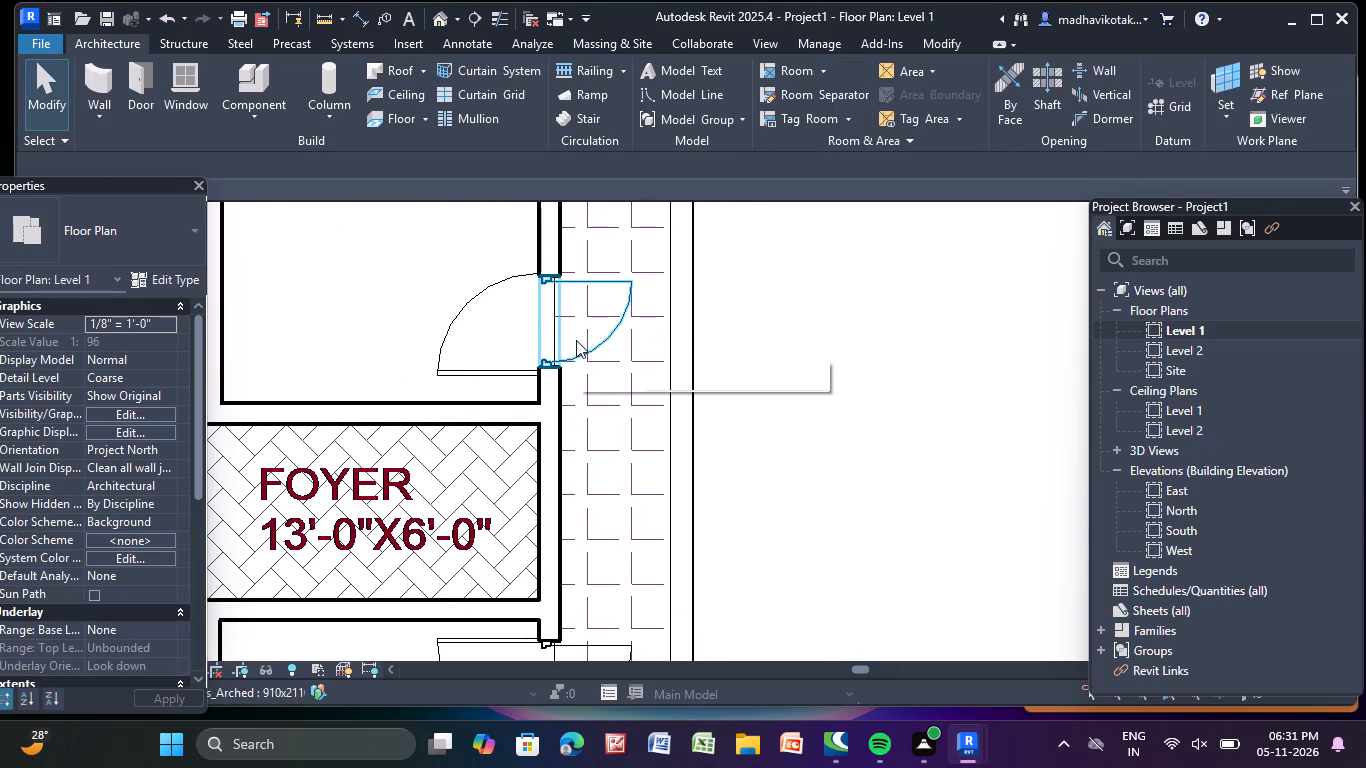
# Flip the facing and hand of the door above the foyer and the facing of the one below to match the drawing's inward swings.
pyautogui.click(584, 351)
pyautogui.scroll(4, 604, 344)
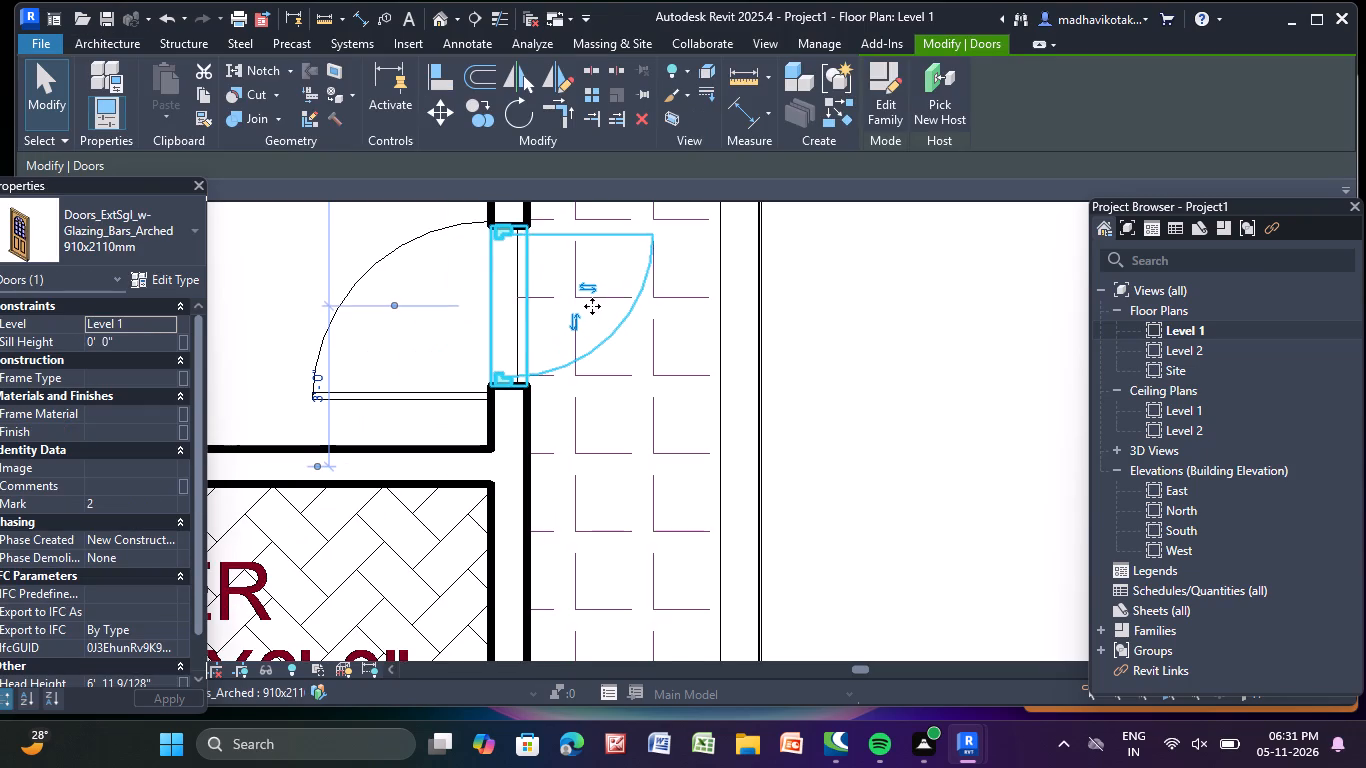
pyautogui.click(587, 283)
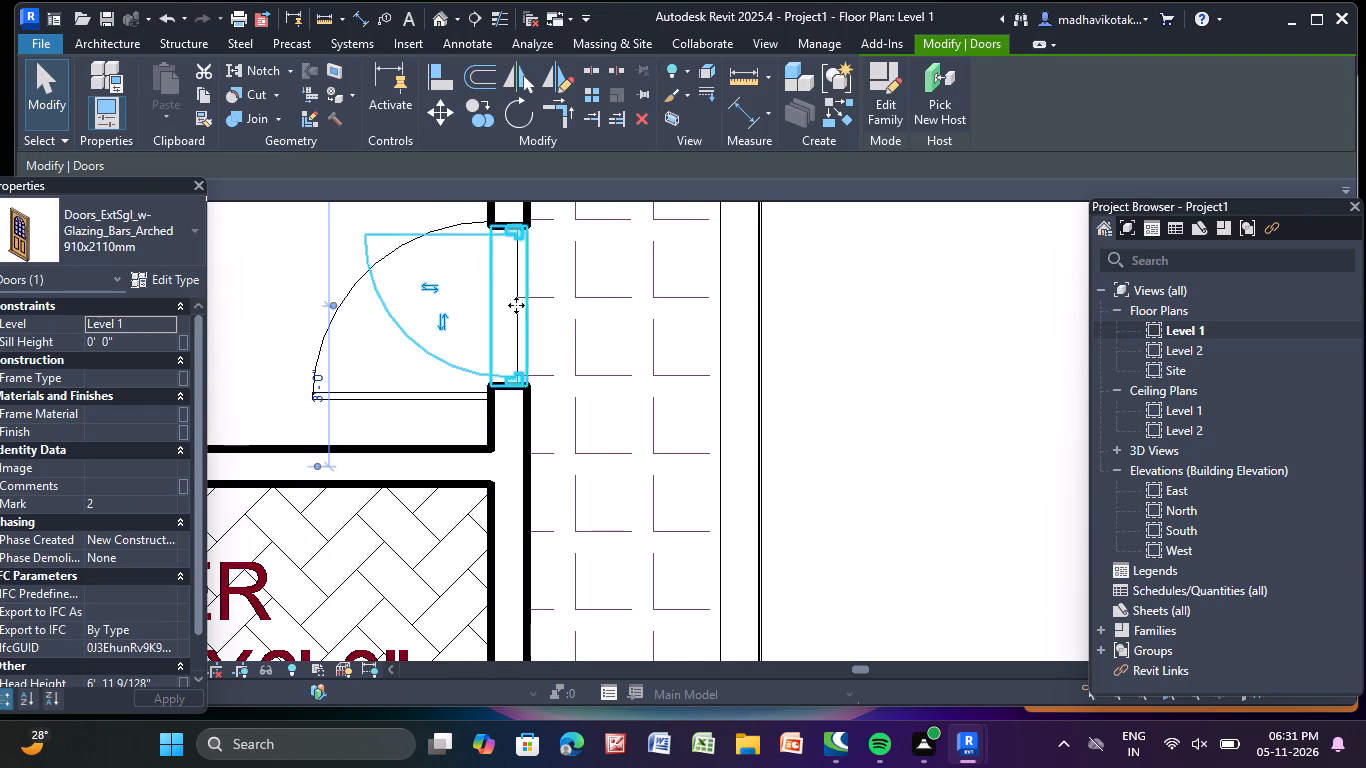
pyautogui.click(437, 326)
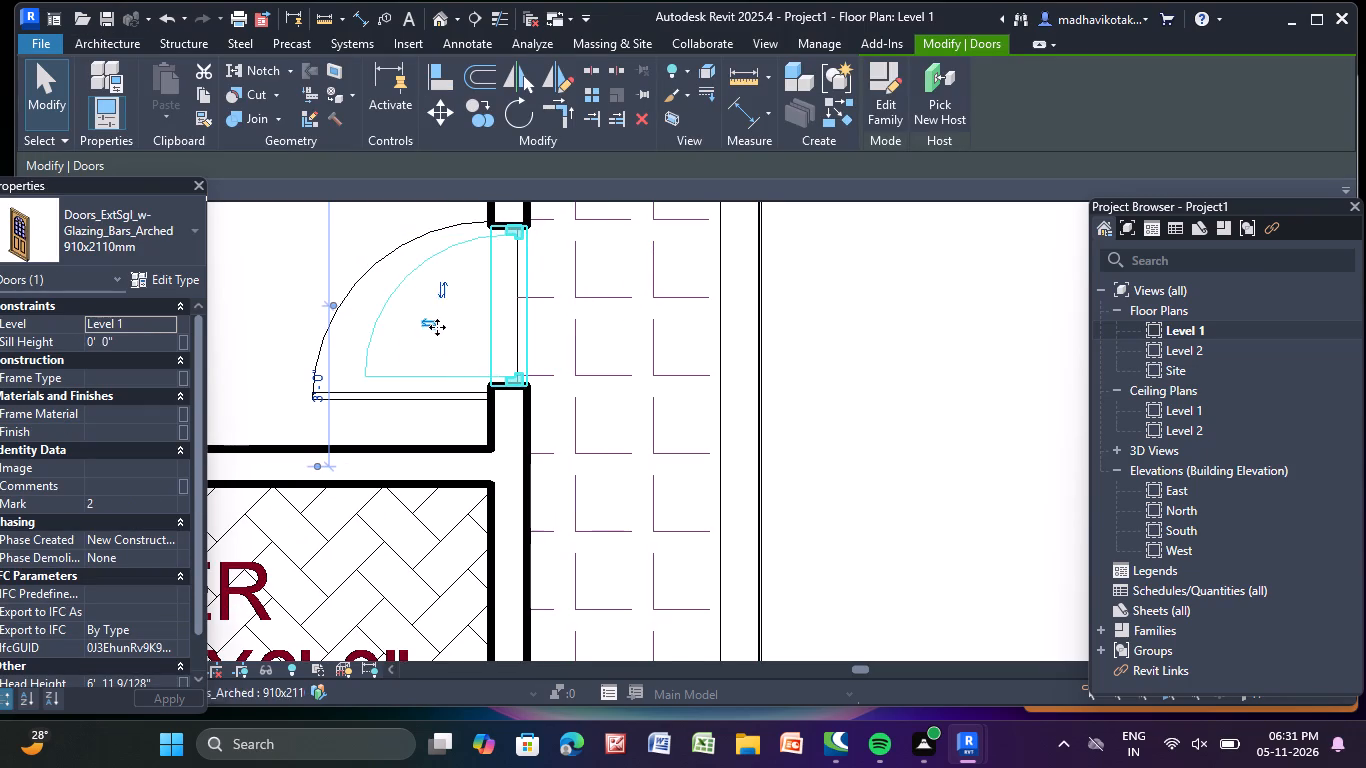
pyautogui.scroll(-5, 464, 402)
pyautogui.moveTo(464, 402); pyautogui.dragTo(448, 148, button='middle')
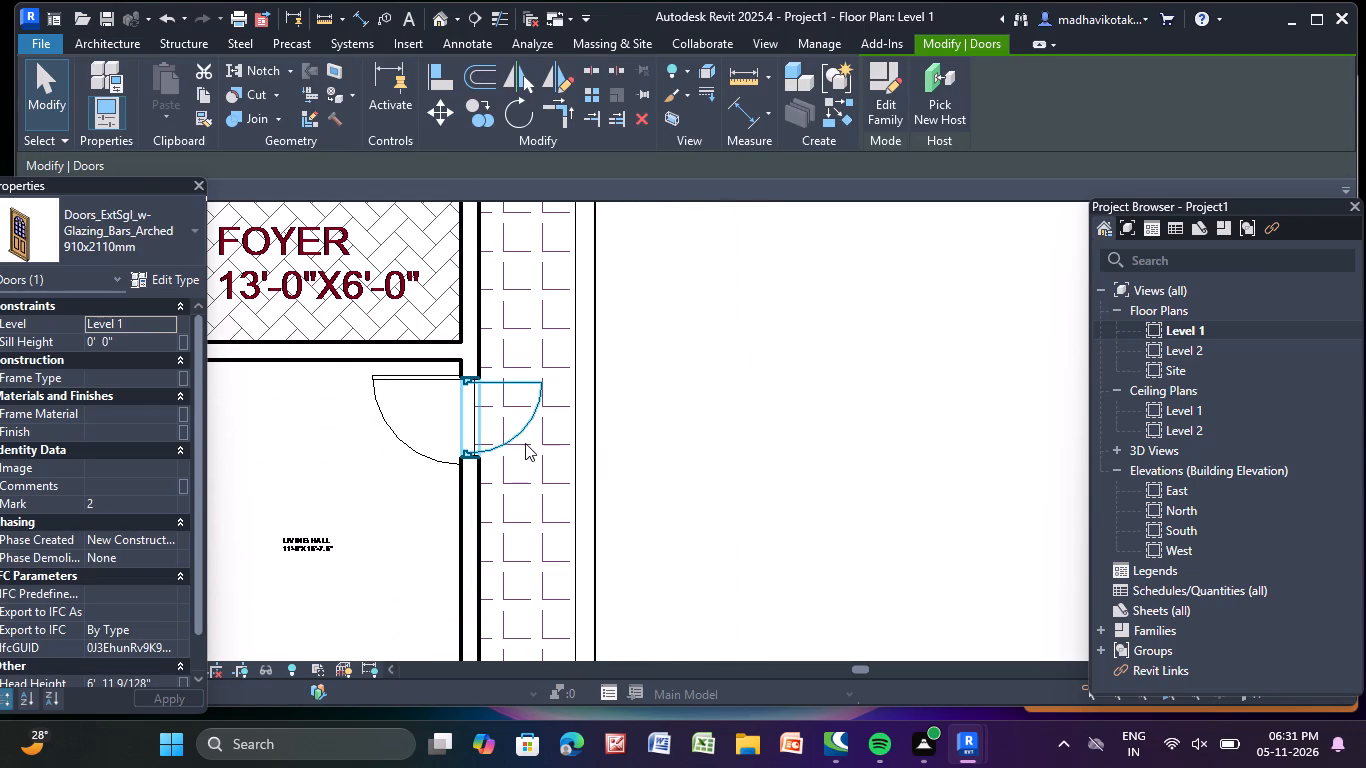
pyautogui.click(519, 435)
pyautogui.scroll(4, 517, 434)
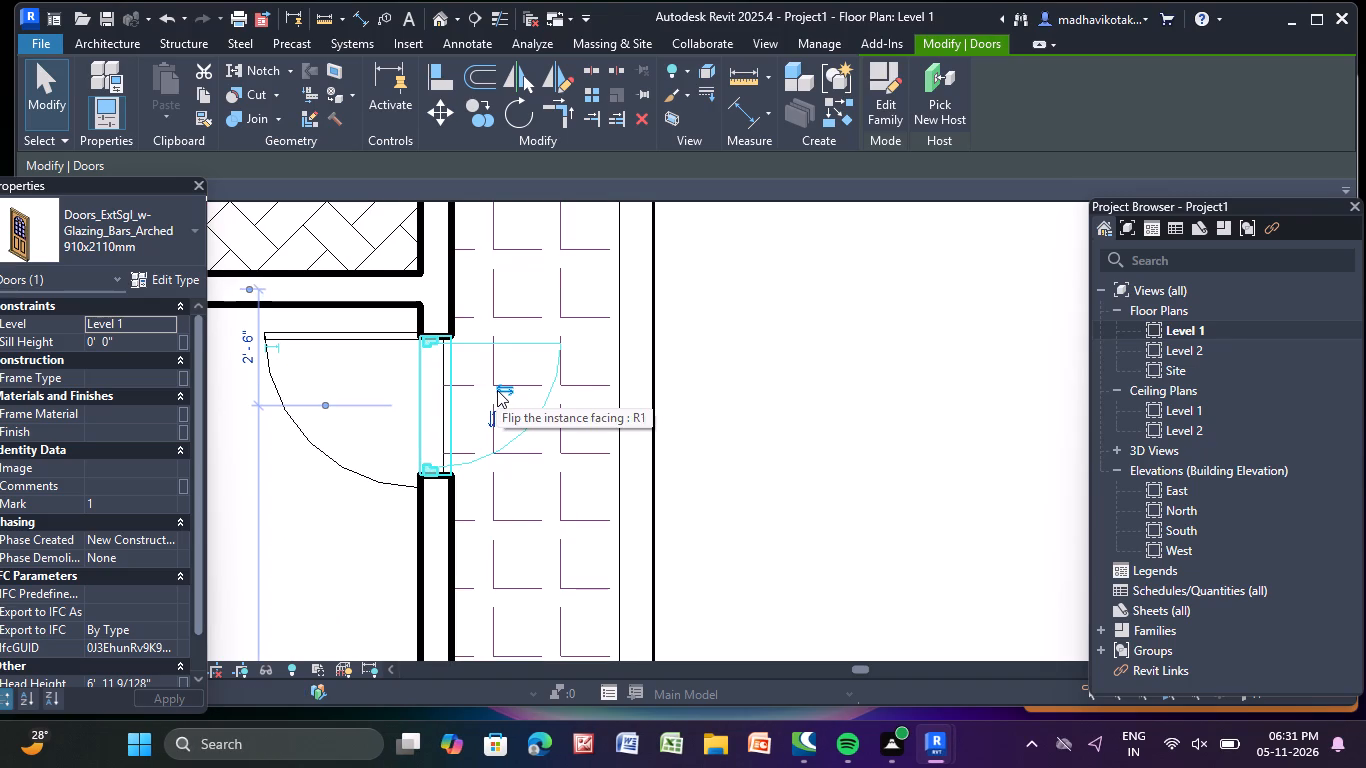
pyautogui.click(497, 390)
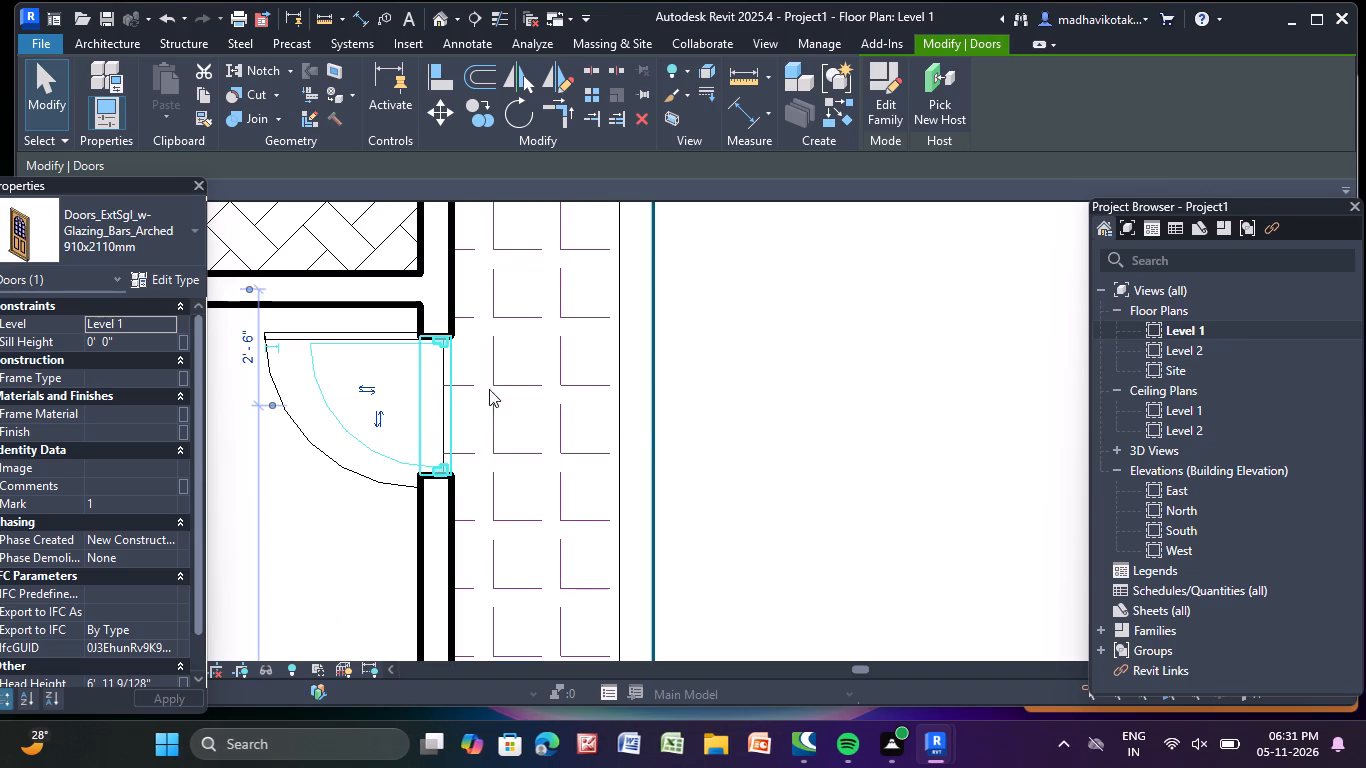
pyautogui.scroll(1, 372, 421)
pyautogui.press('Escape')
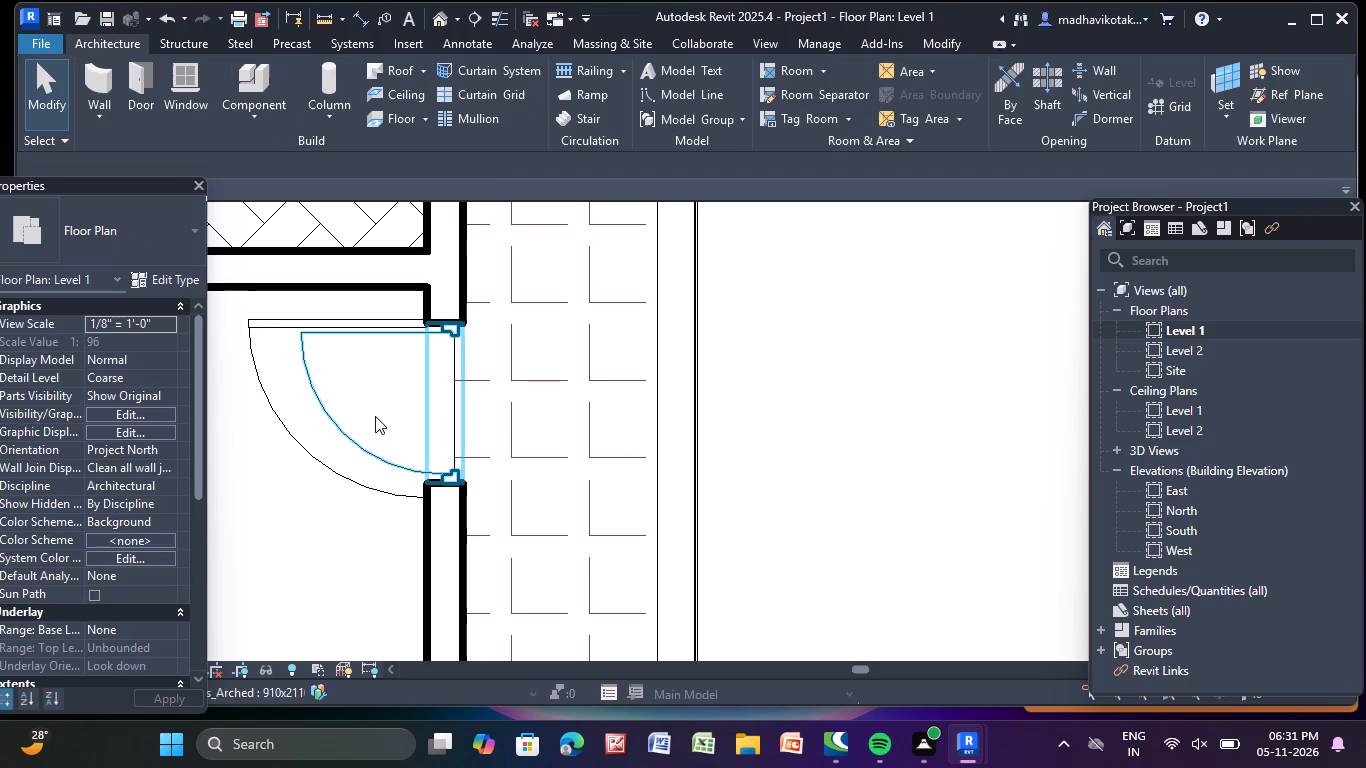
pyautogui.press('Escape')
# Examine the two glazed doors in the long passage-side wall in the 3D view.
pyautogui.scroll(-6, 382, 398)
pyautogui.scroll(-10, 588, 352)
pyautogui.moveTo(652, 343); pyautogui.dragTo(638, 389, button='middle')
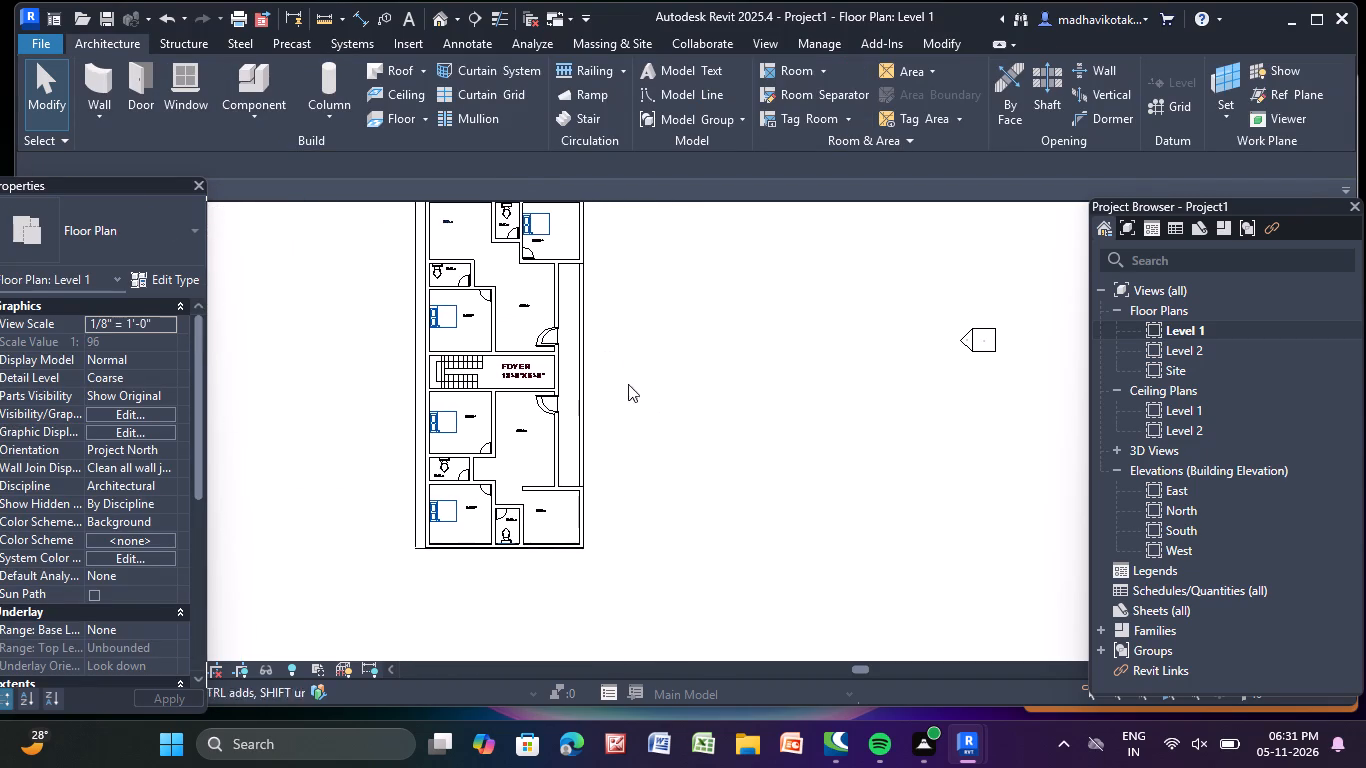
pyautogui.click(439, 16)
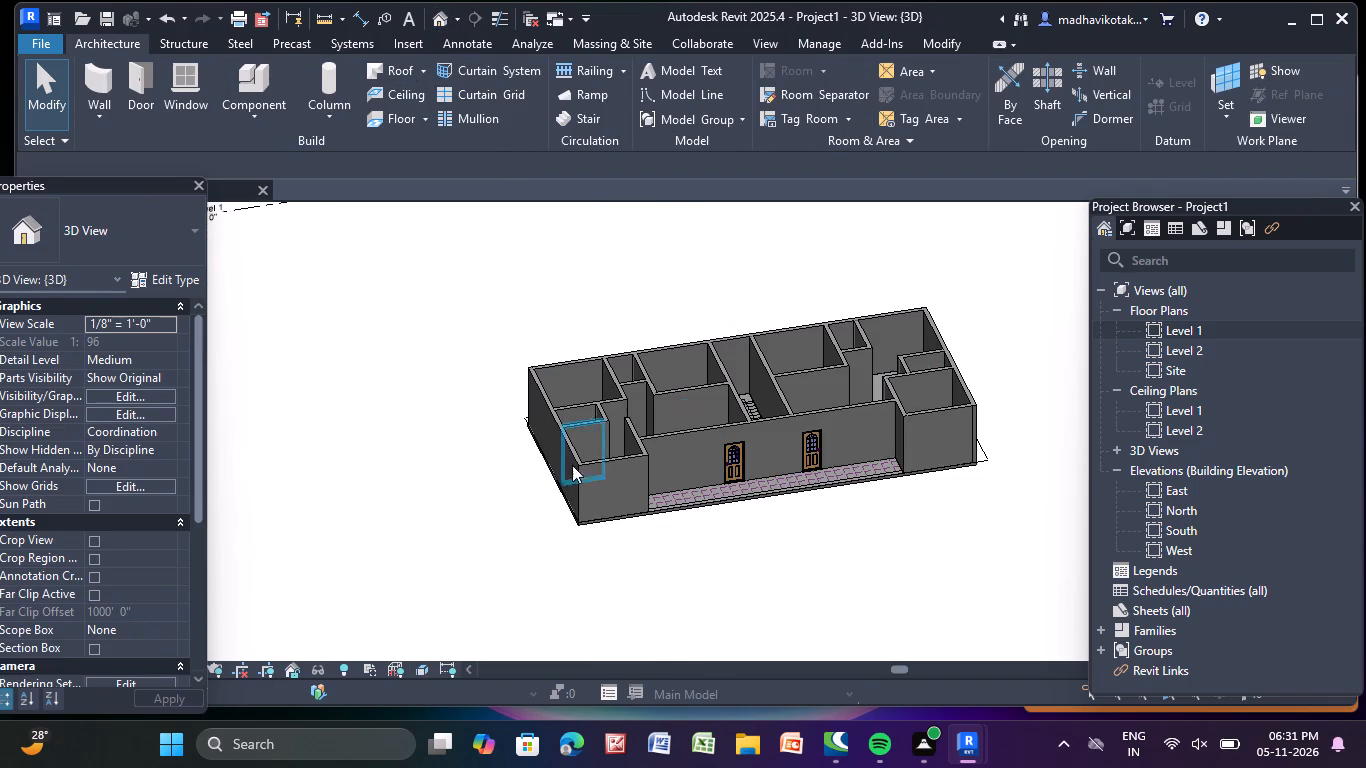
pyautogui.scroll(-1, 683, 627)
pyautogui.keyDown('shift'); pyautogui.moveTo(658, 604); pyautogui.dragTo(607, 525, button='middle'); pyautogui.keyUp('shift')
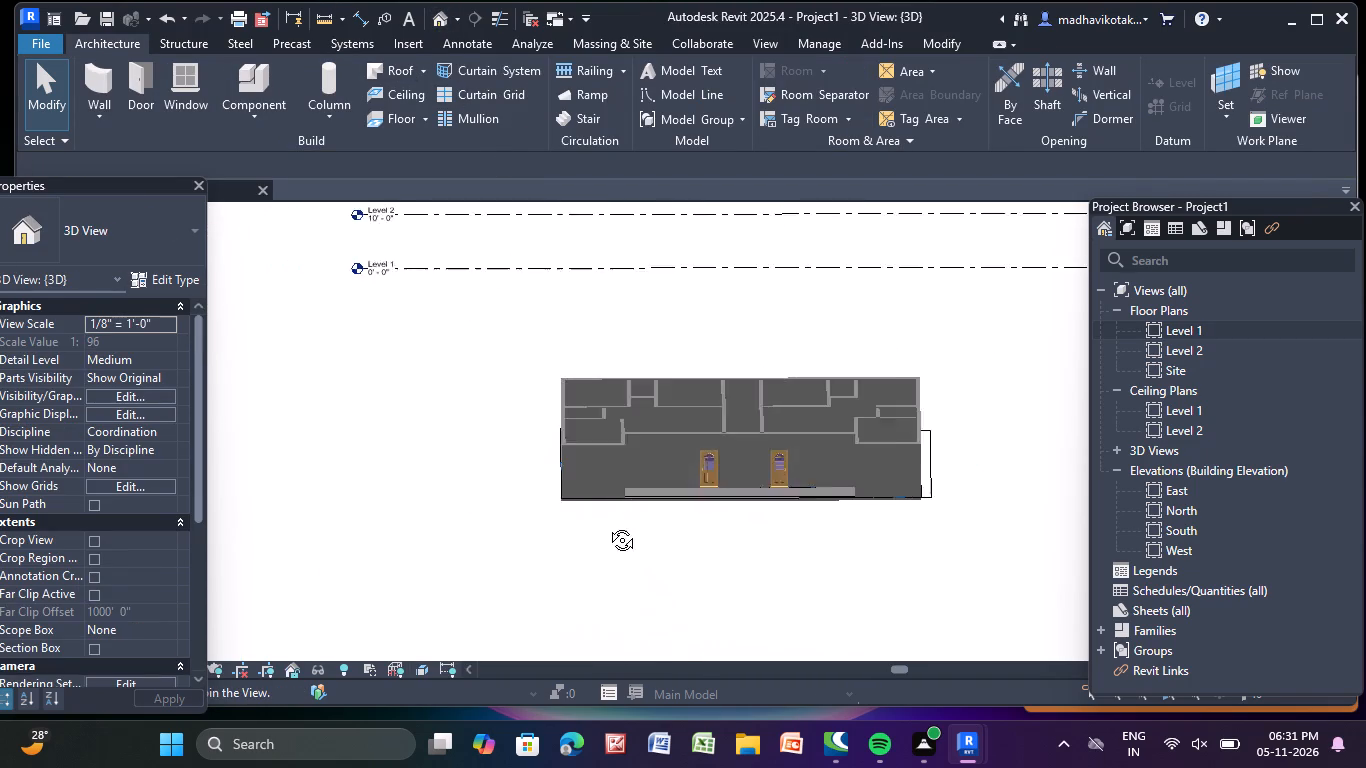
pyautogui.keyDown('shift'); pyautogui.moveTo(607, 525); pyautogui.dragTo(603, 514, button='middle'); pyautogui.keyUp('shift')
pyautogui.scroll(10, 657, 468)
pyautogui.moveTo(700, 506); pyautogui.dragTo(419, 415, button='middle')
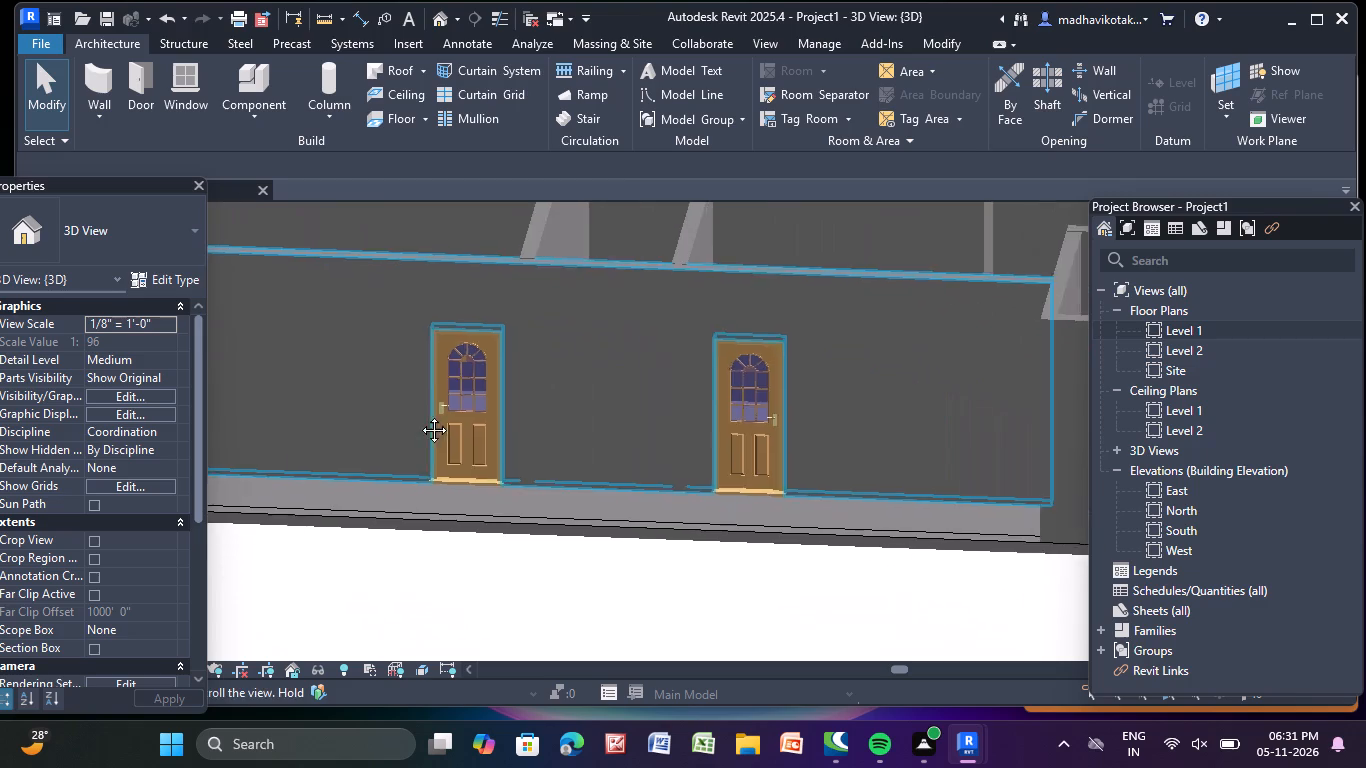
pyautogui.moveTo(419, 415); pyautogui.dragTo(418, 414, button='middle')
pyautogui.scroll(5, 724, 459)
pyautogui.scroll(-6, 728, 441)
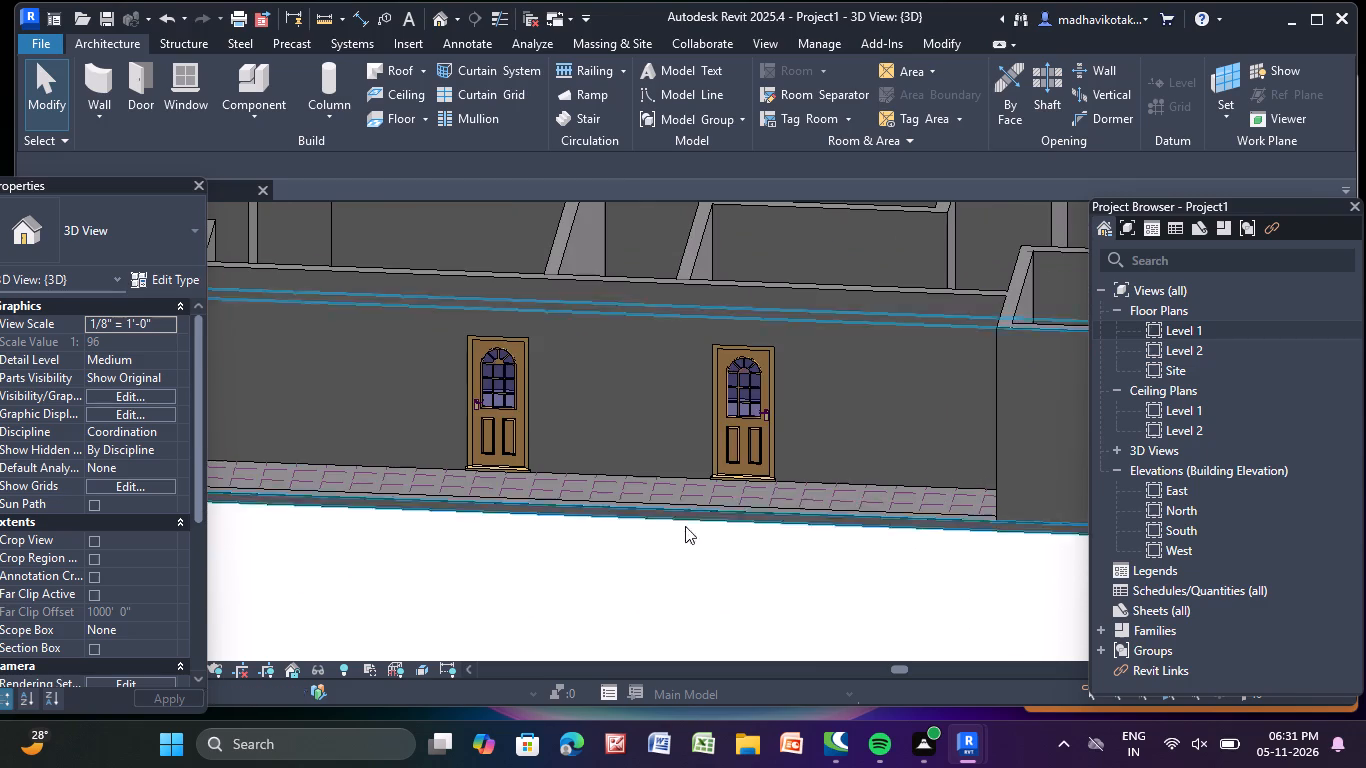
# Examine the whole model, with its walls, passage floor and two glazed doors, from low and high angles in the 3D view.
pyautogui.keyDown('shift'); pyautogui.moveTo(662, 589); pyautogui.dragTo(667, 494, button='middle'); pyautogui.keyUp('shift')
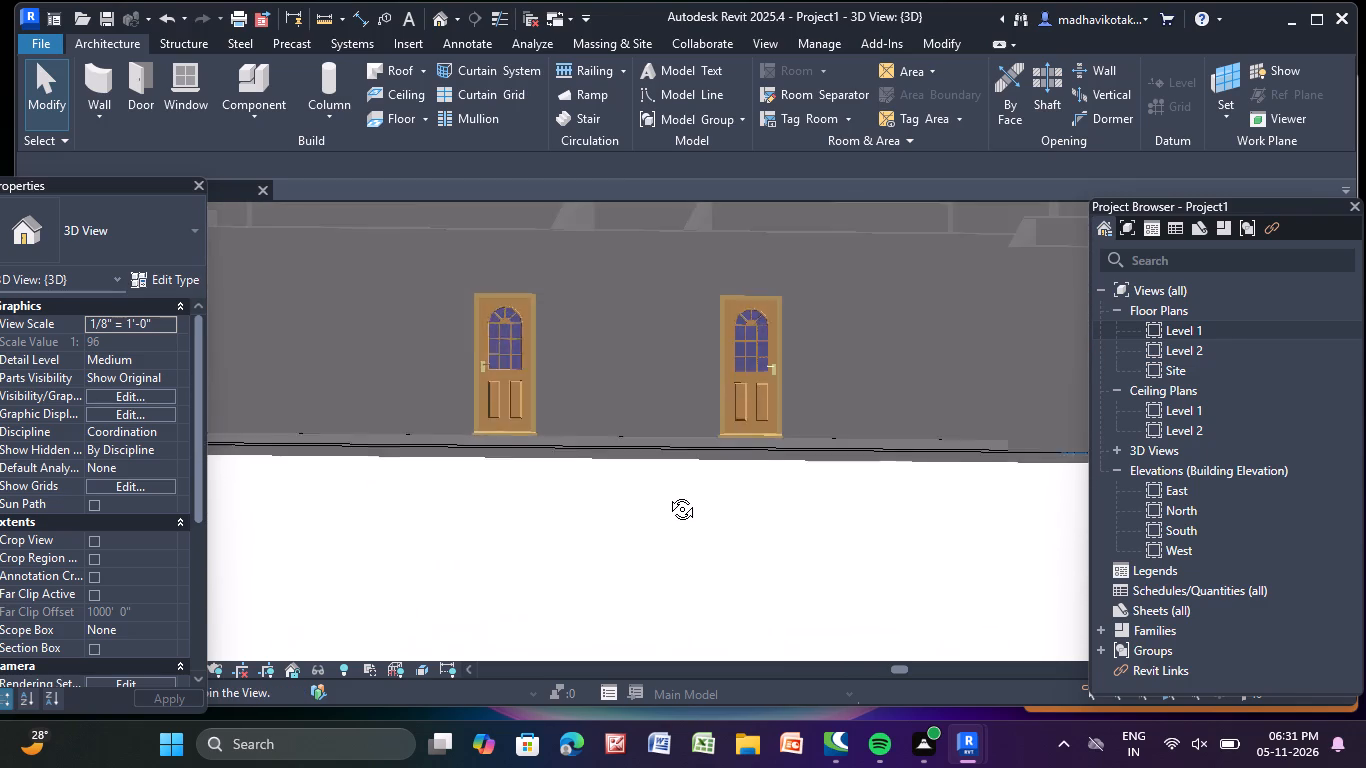
pyautogui.keyDown('shift'); pyautogui.moveTo(667, 494); pyautogui.dragTo(666, 493, button='middle'); pyautogui.keyUp('shift')
pyautogui.keyDown('shift'); pyautogui.scroll(1, 666, 493); pyautogui.keyUp('shift')
pyautogui.scroll(-10, 666, 491)
pyautogui.keyDown('shift'); pyautogui.moveTo(690, 524); pyautogui.dragTo(670, 562, button='middle'); pyautogui.keyUp('shift')
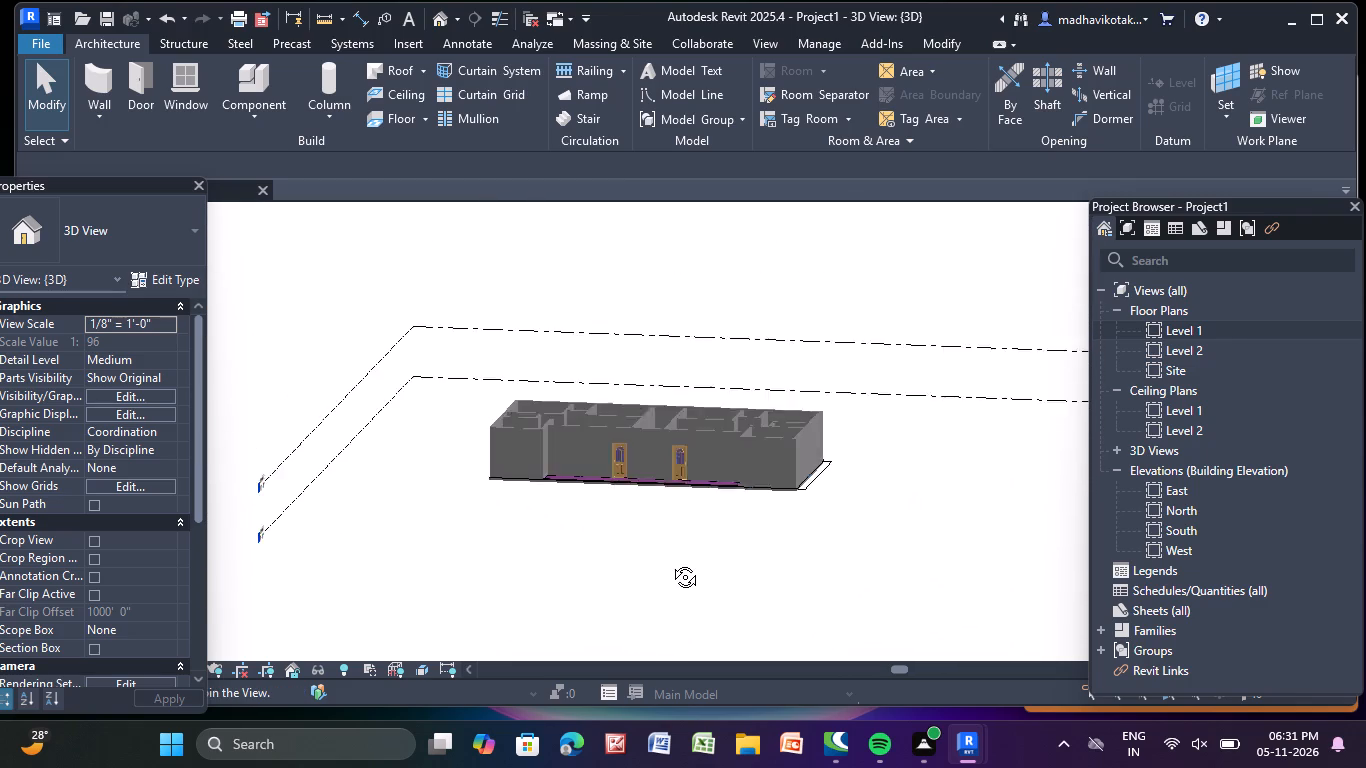
pyautogui.keyDown('shift'); pyautogui.moveTo(670, 562); pyautogui.dragTo(712, 651, button='middle'); pyautogui.keyUp('shift')
pyautogui.keyDown('shift'); pyautogui.moveTo(710, 600); pyautogui.dragTo(694, 599, button='middle'); pyautogui.keyUp('shift')
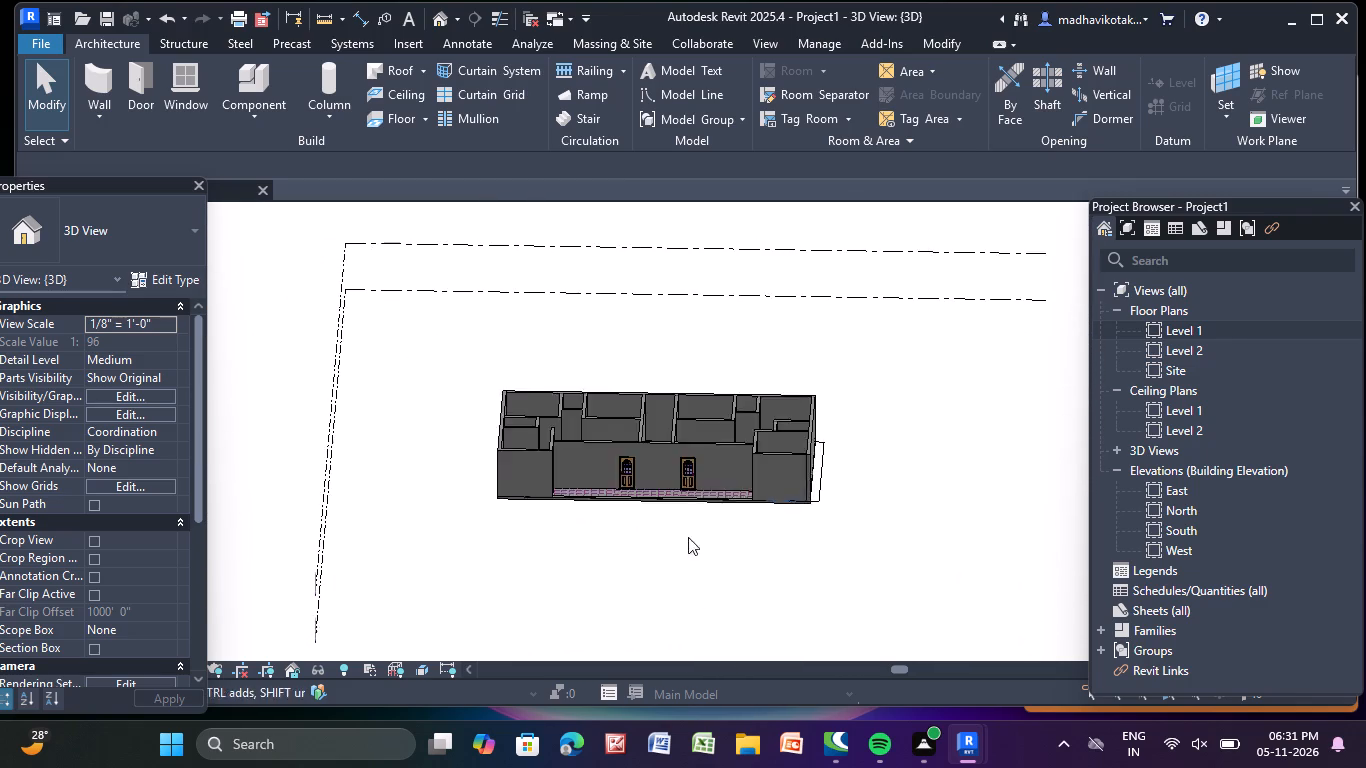
pyautogui.scroll(4, 651, 509)
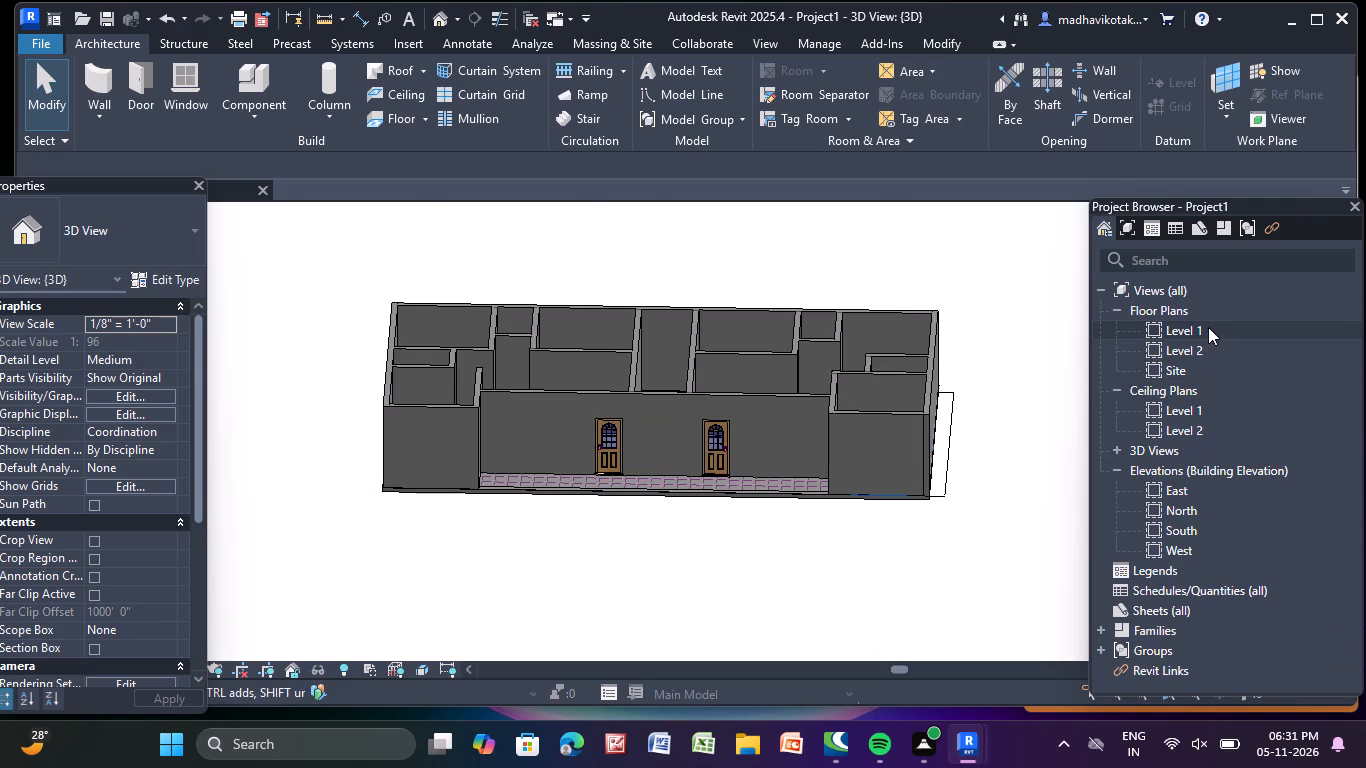
# On Level 1, place an 810x2110mm Doors_ExtSgl_w-Glazing_Bars_Arched door at the opening of the M.Bed Room above the foyer, centred about 1'-10 1/2" from the adjacent walls.
pyautogui.doubleClick(1208, 327)
pyautogui.scroll(-2, 645, 387)
pyautogui.moveTo(684, 487); pyautogui.dragTo(700, 503, button='middle')
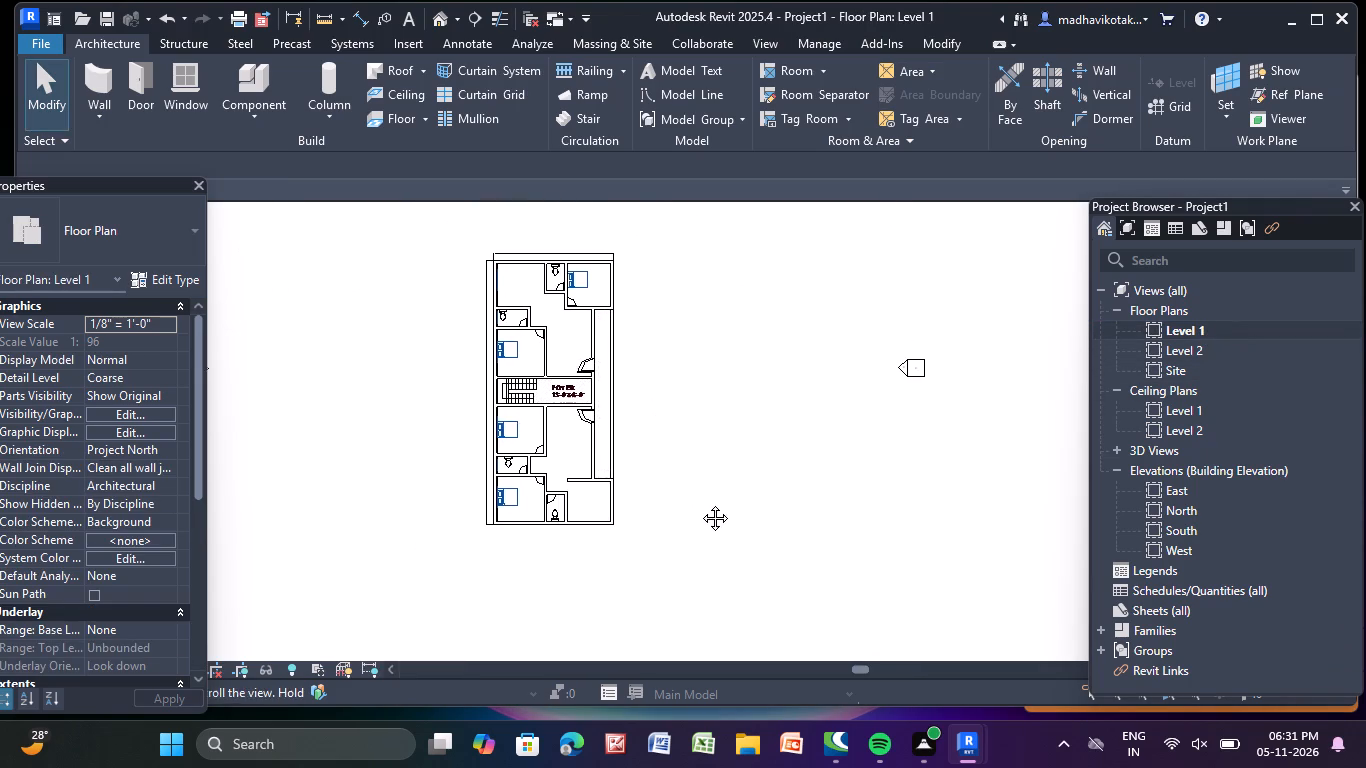
pyautogui.moveTo(700, 503); pyautogui.dragTo(704, 500, button='middle')
pyautogui.scroll(4, 599, 455)
pyautogui.moveTo(598, 460); pyautogui.dragTo(669, 511, button='middle')
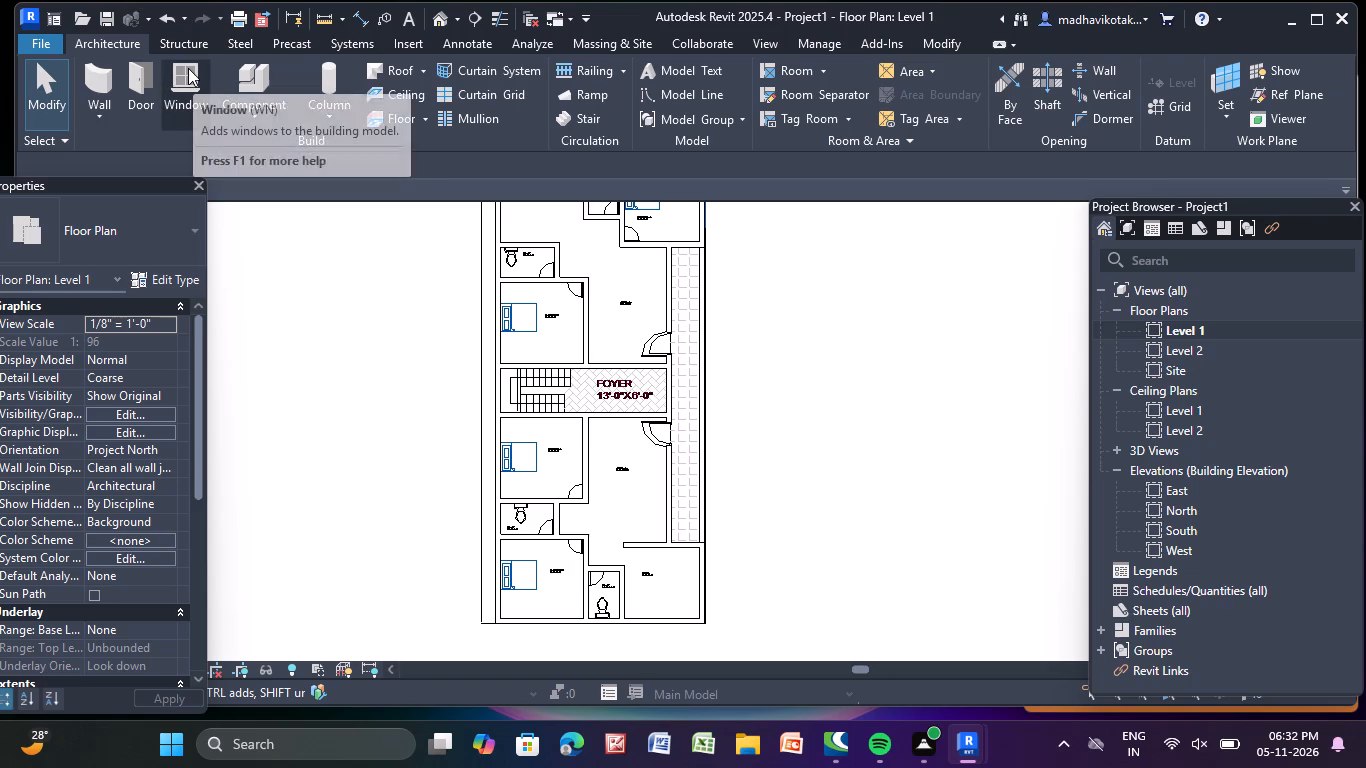
pyautogui.click(140, 69)
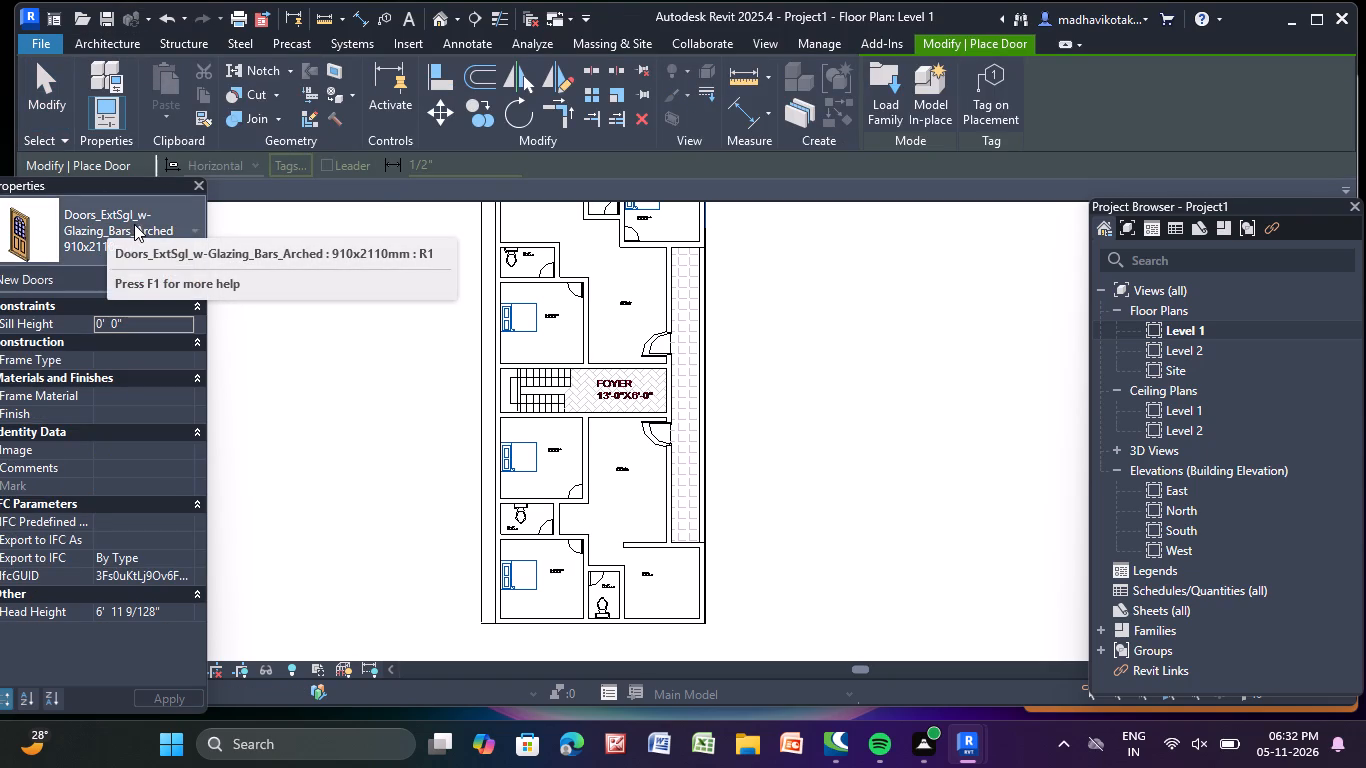
pyautogui.click(127, 239)
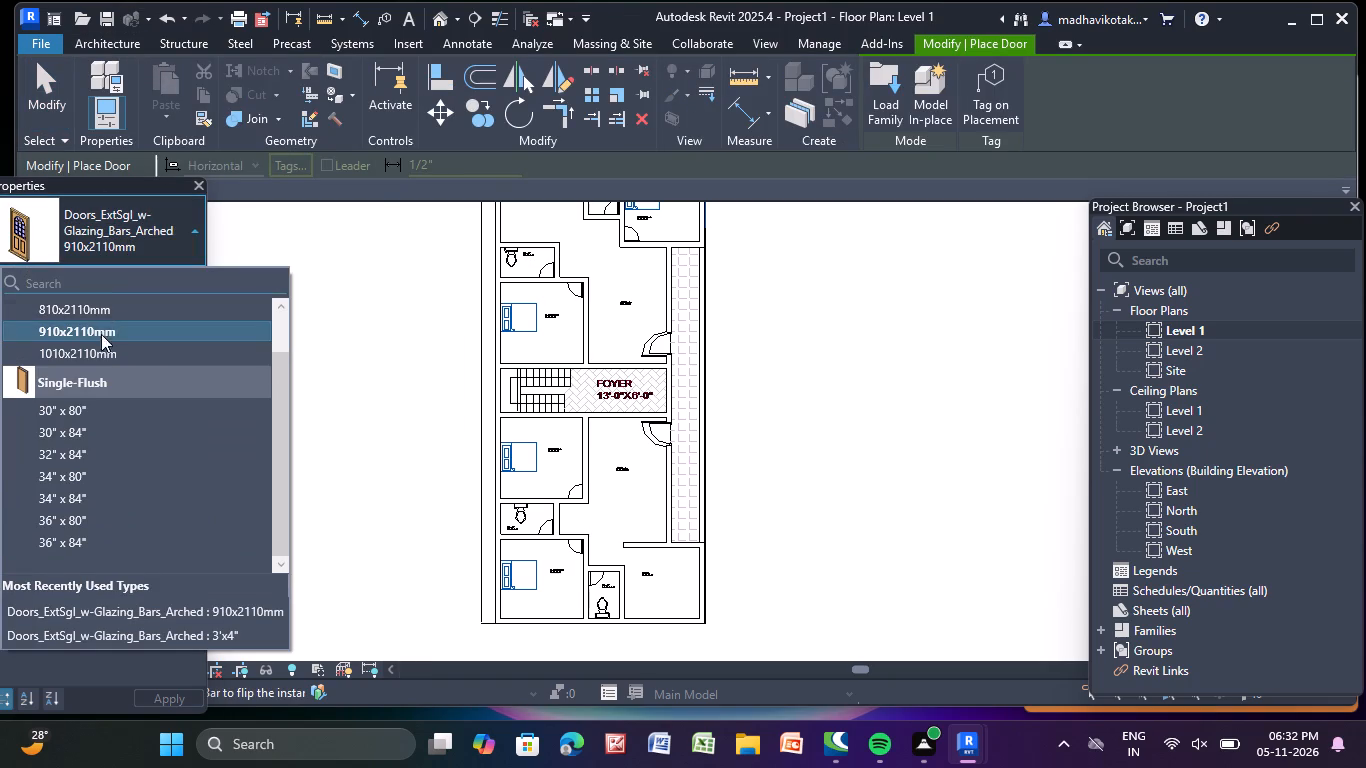
pyautogui.click(108, 312)
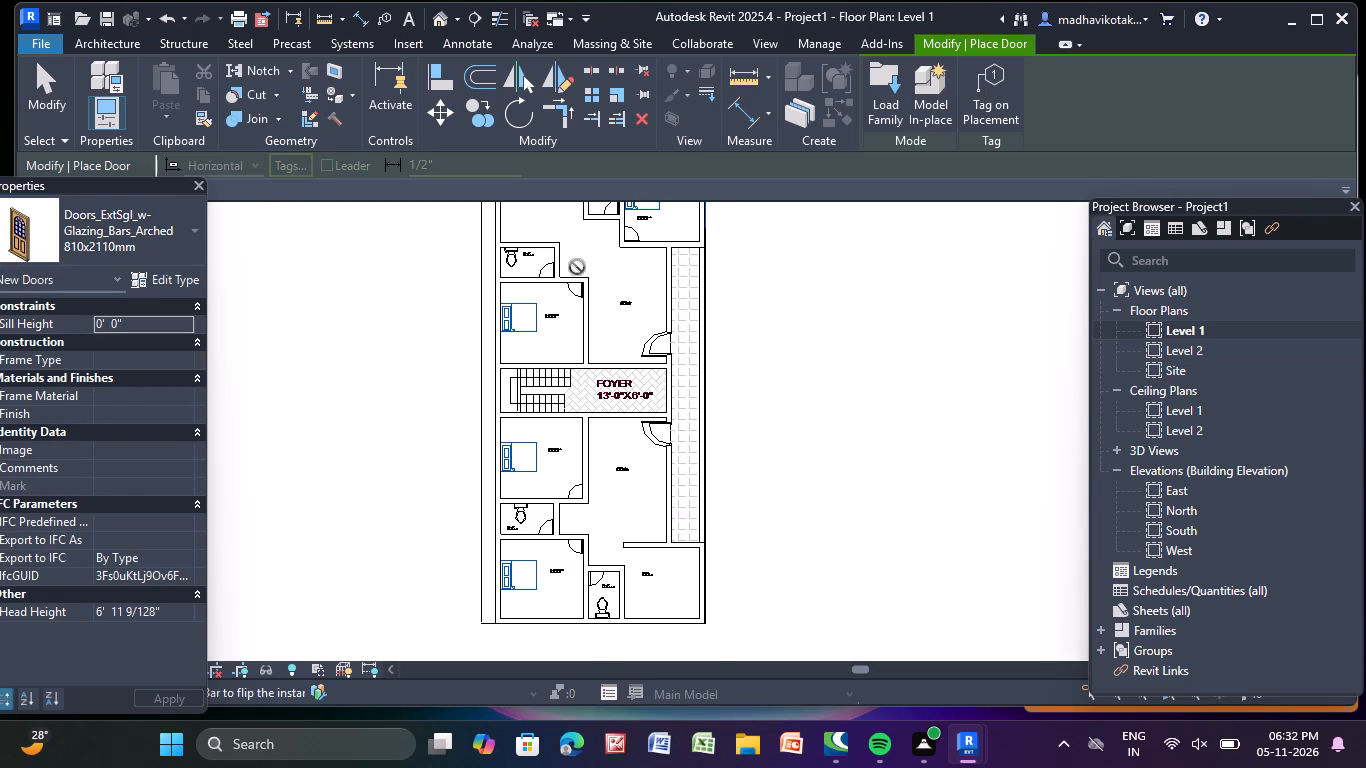
pyautogui.scroll(9, 573, 267)
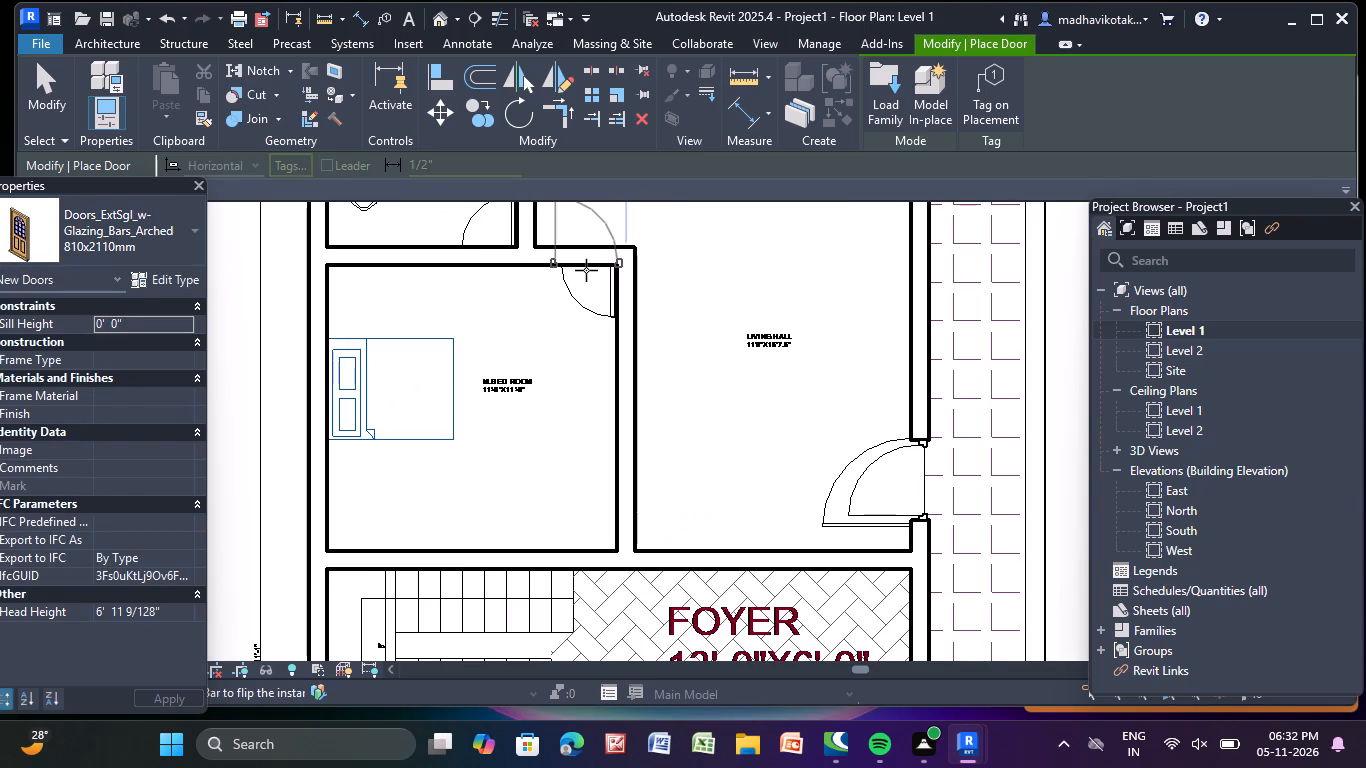
pyautogui.click(584, 267)
pyautogui.scroll(-3, 584, 267)
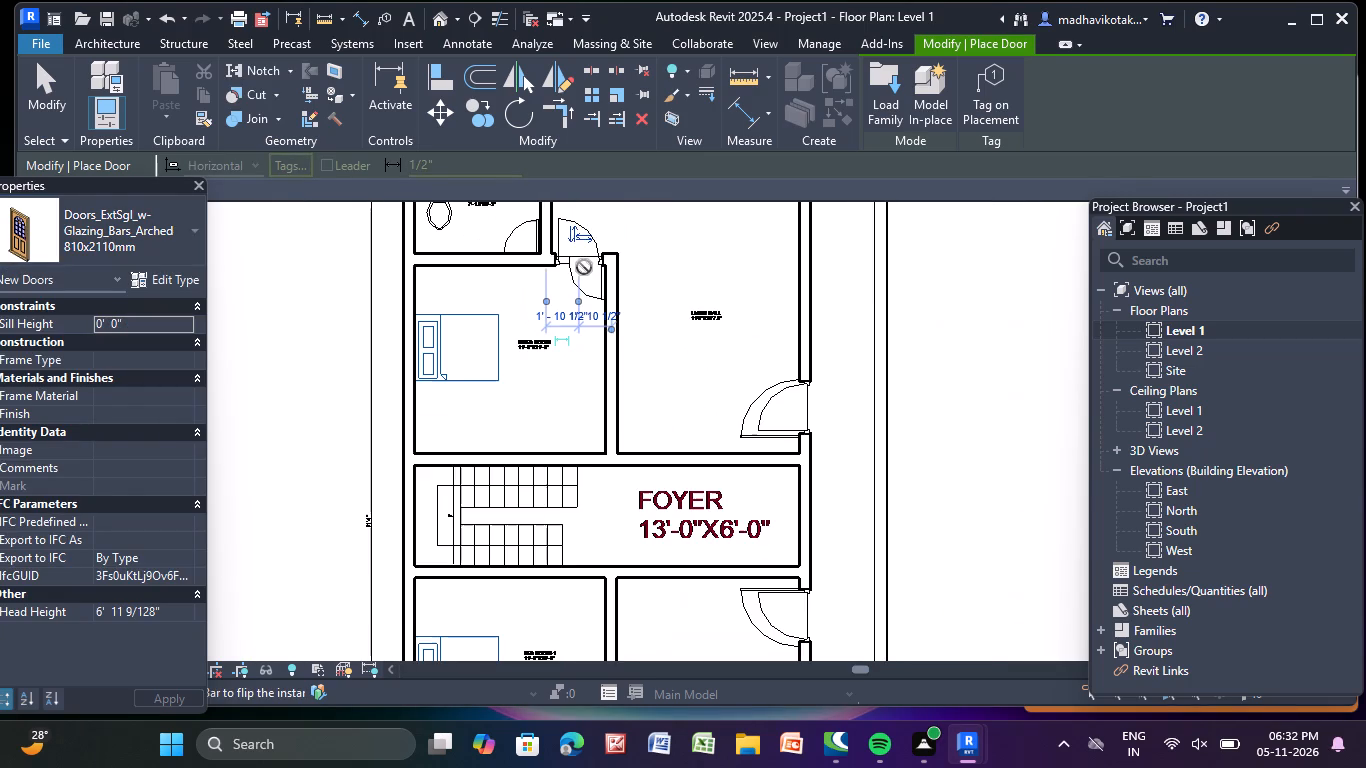
# Place 810x2110mm glazed doors at the Bed Room-1 and M.Bed Room openings below the foyer, centred about 1'-8" and 1'-11 1/4" from their corner walls.
pyautogui.moveTo(581, 266); pyautogui.dragTo(526, 62, button='middle')
pyautogui.scroll(3, 534, 557)
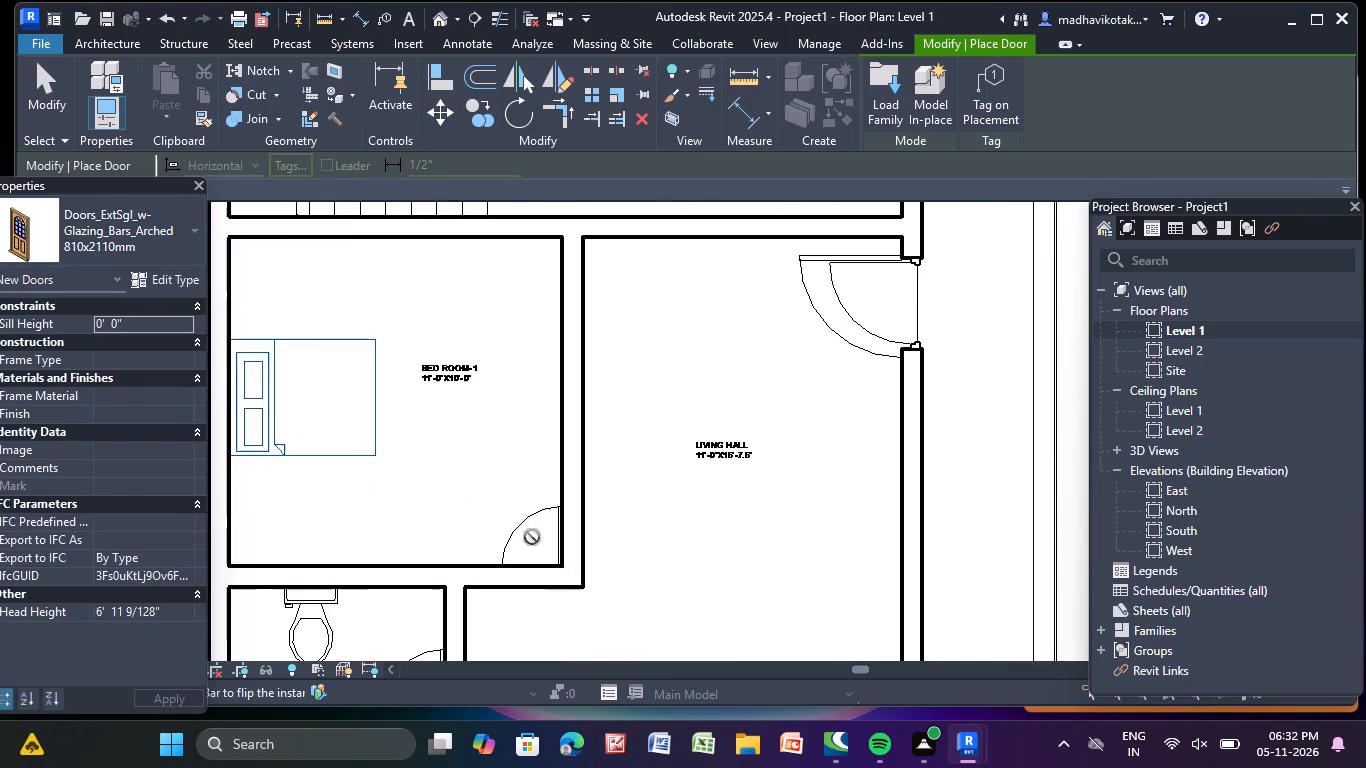
pyautogui.scroll(7, 532, 537)
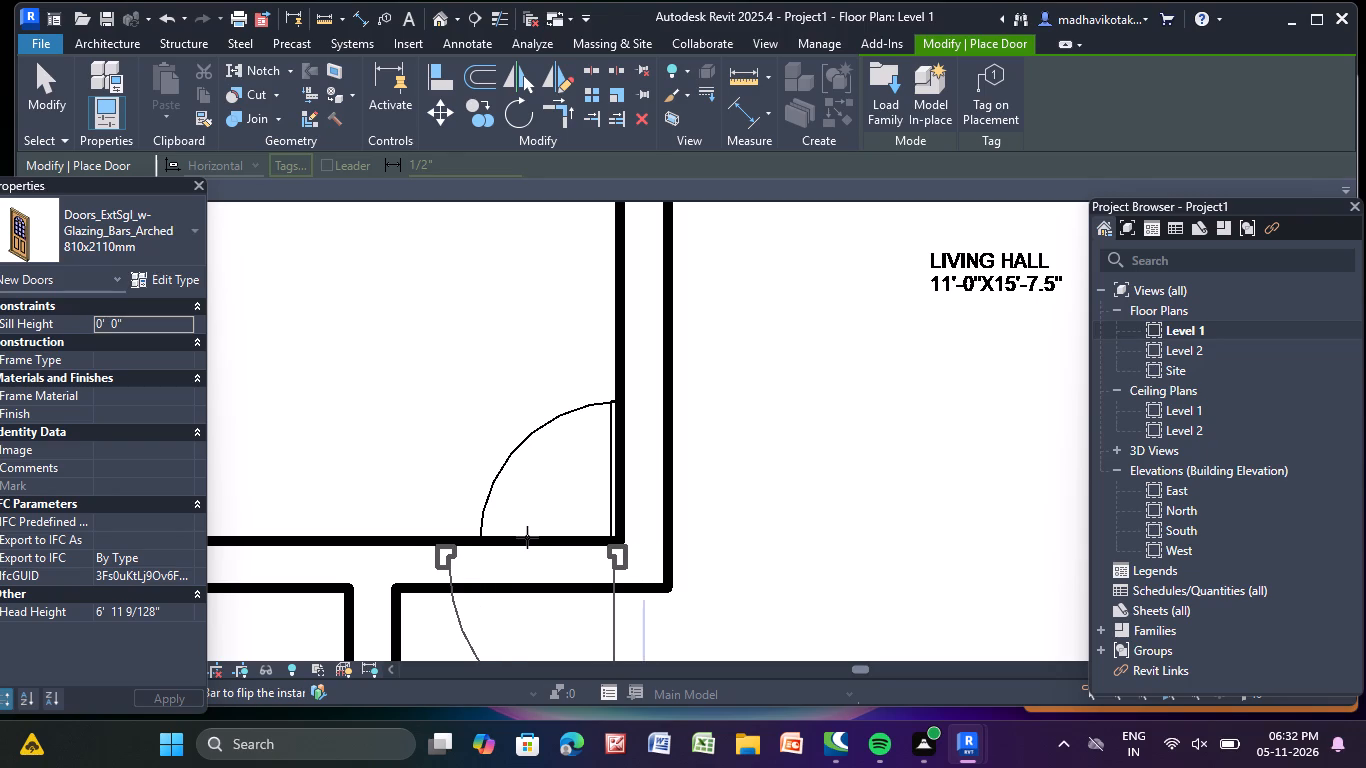
pyautogui.click(526, 537)
pyautogui.scroll(-5, 526, 537)
pyautogui.moveTo(526, 536); pyautogui.dragTo(523, 523, button='middle')
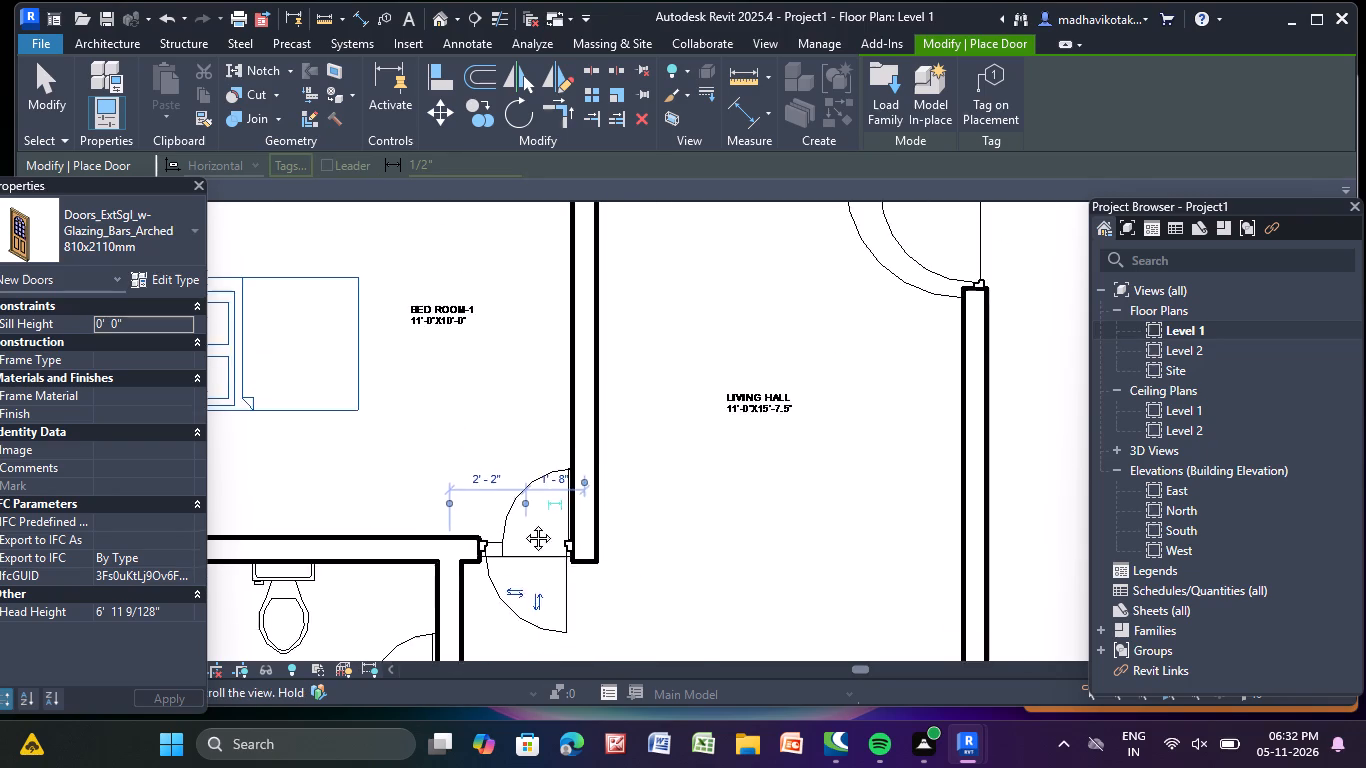
pyautogui.moveTo(523, 523); pyautogui.dragTo(488, 136, button='middle')
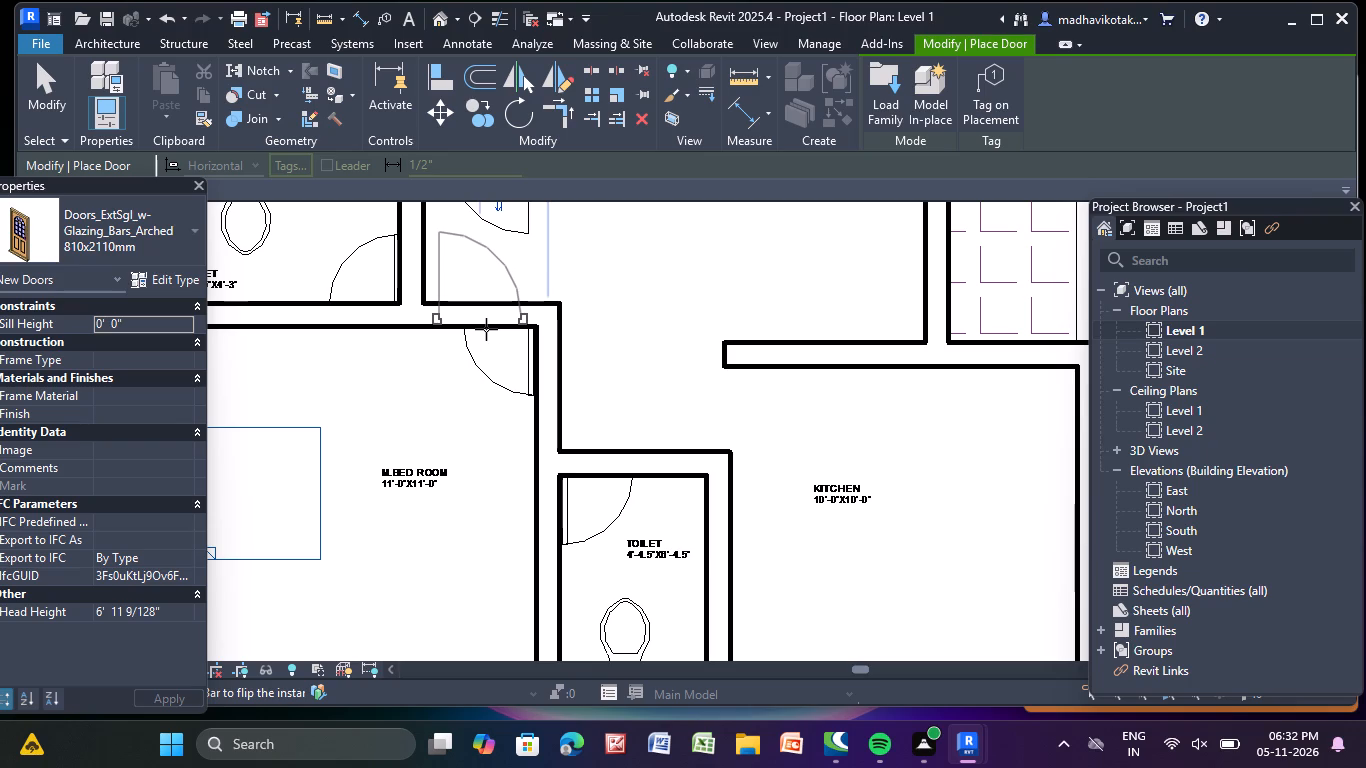
pyautogui.click(486, 329)
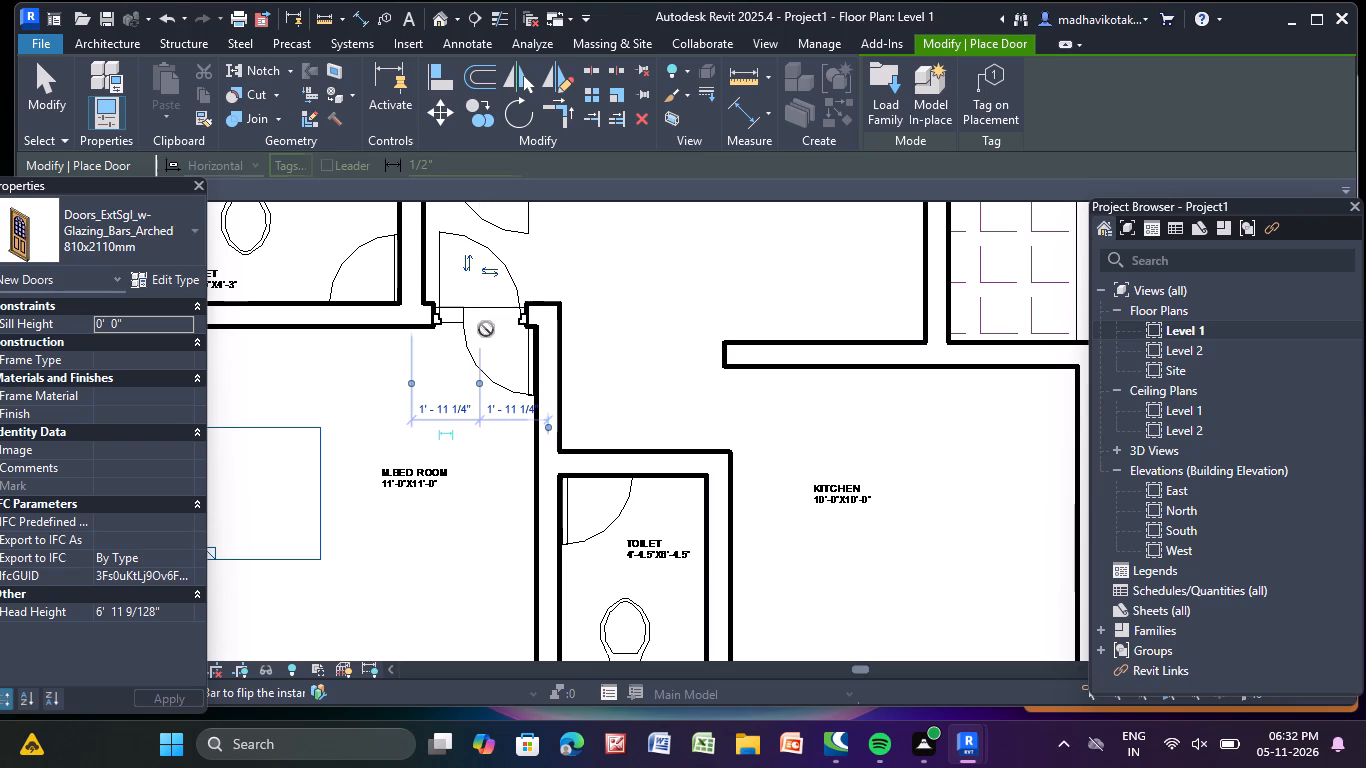
# Place an 810x2110mm glazed door at the opening of the 10'-0"X10'-0" Bed Room -1 above the foyer, centred about 1'-9 3/4" from the adjacent walls.
pyautogui.scroll(-4, 486, 325)
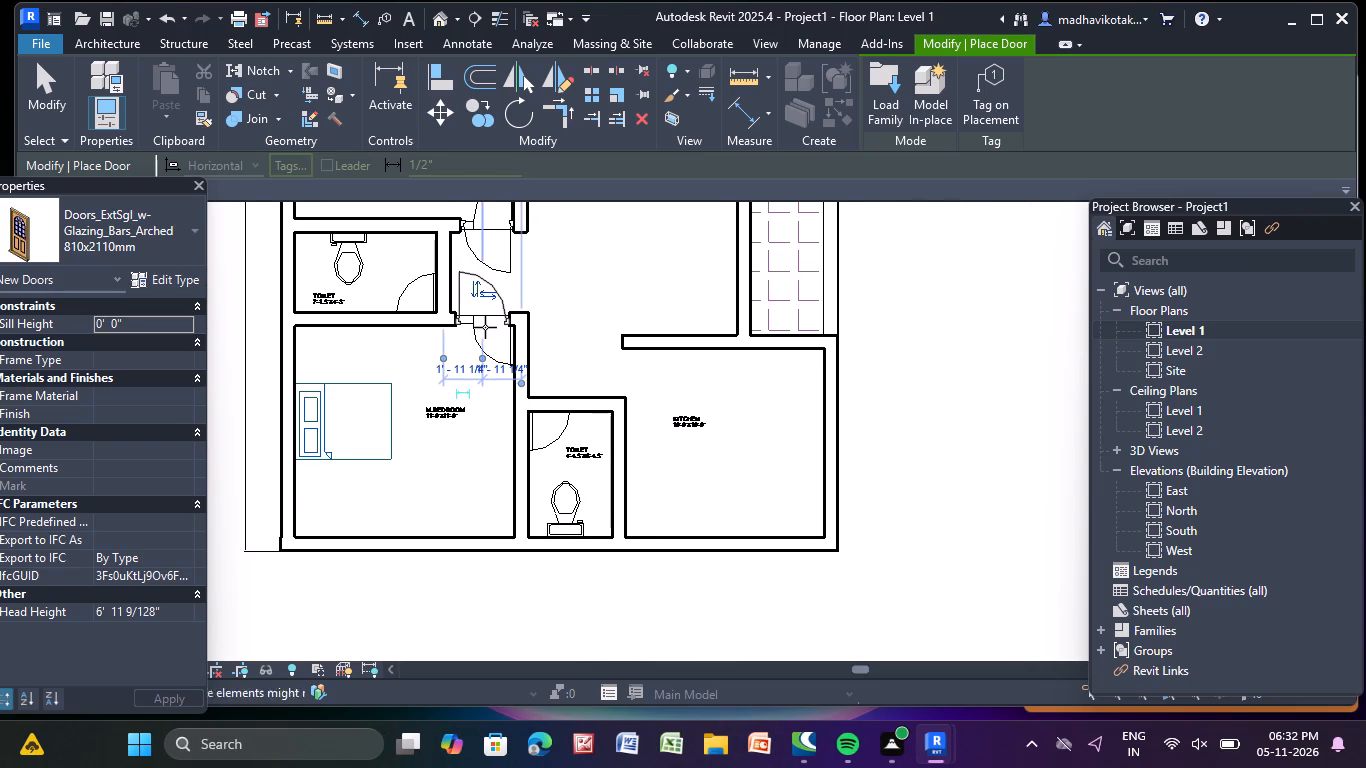
pyautogui.moveTo(485, 327); pyautogui.dragTo(402, 570, button='middle')
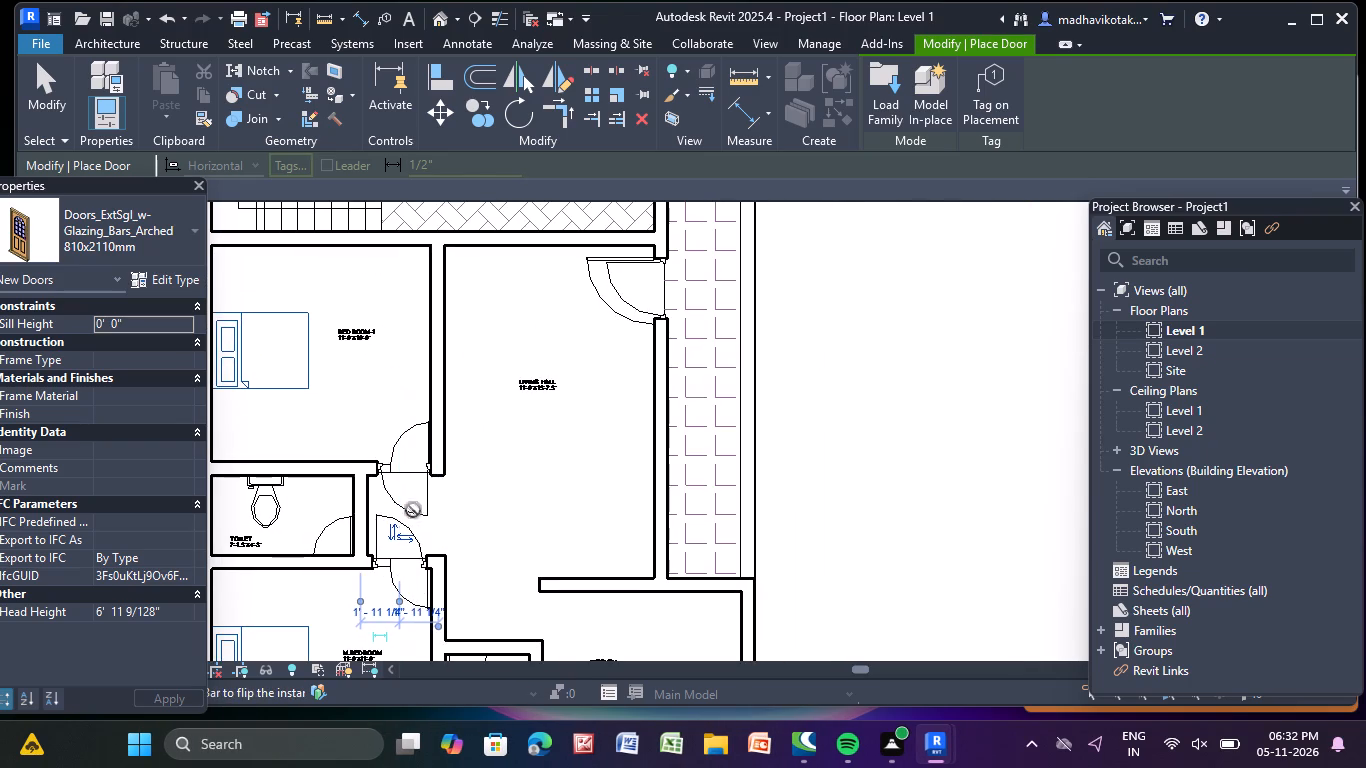
pyautogui.moveTo(421, 366); pyautogui.dragTo(400, 683, button='middle')
pyautogui.moveTo(445, 420); pyautogui.dragTo(439, 758, button='middle')
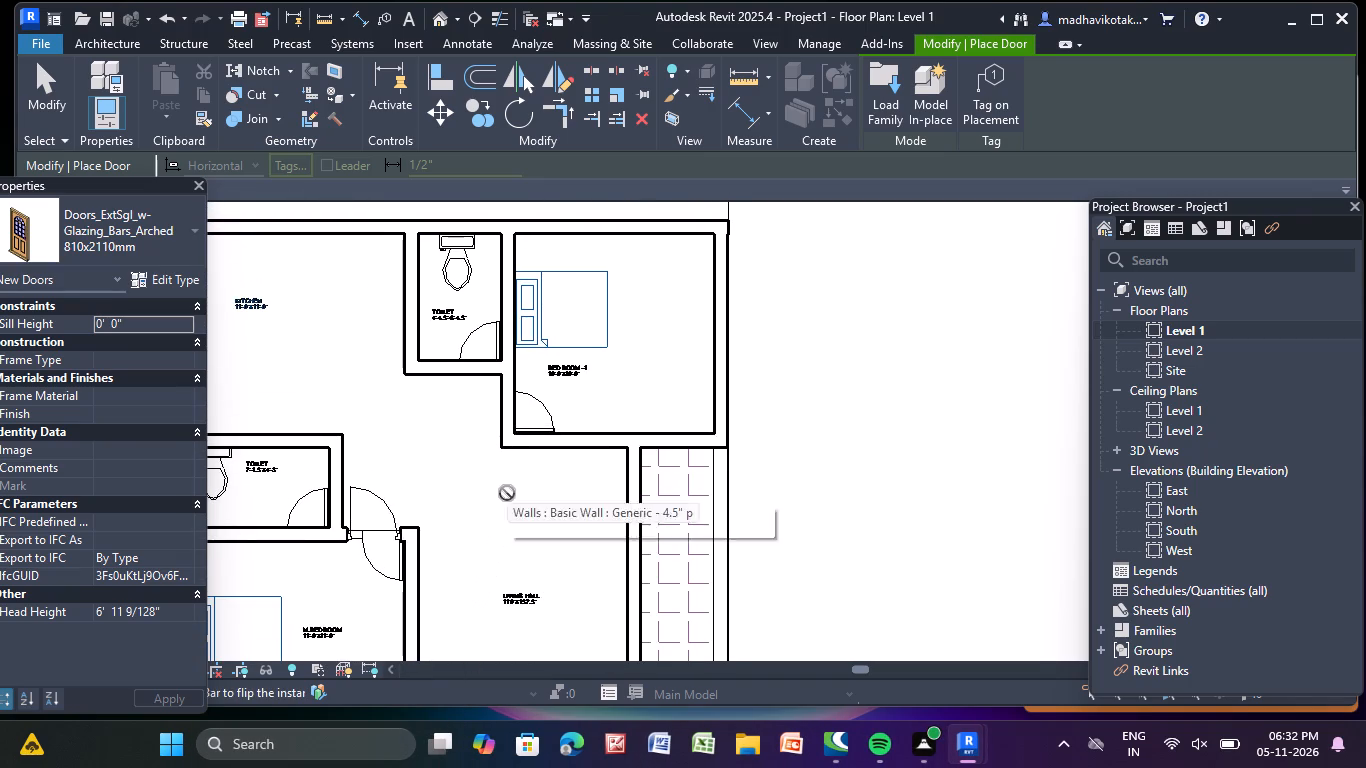
pyautogui.moveTo(507, 477); pyautogui.dragTo(492, 520, button='middle')
pyautogui.scroll(3, 508, 449)
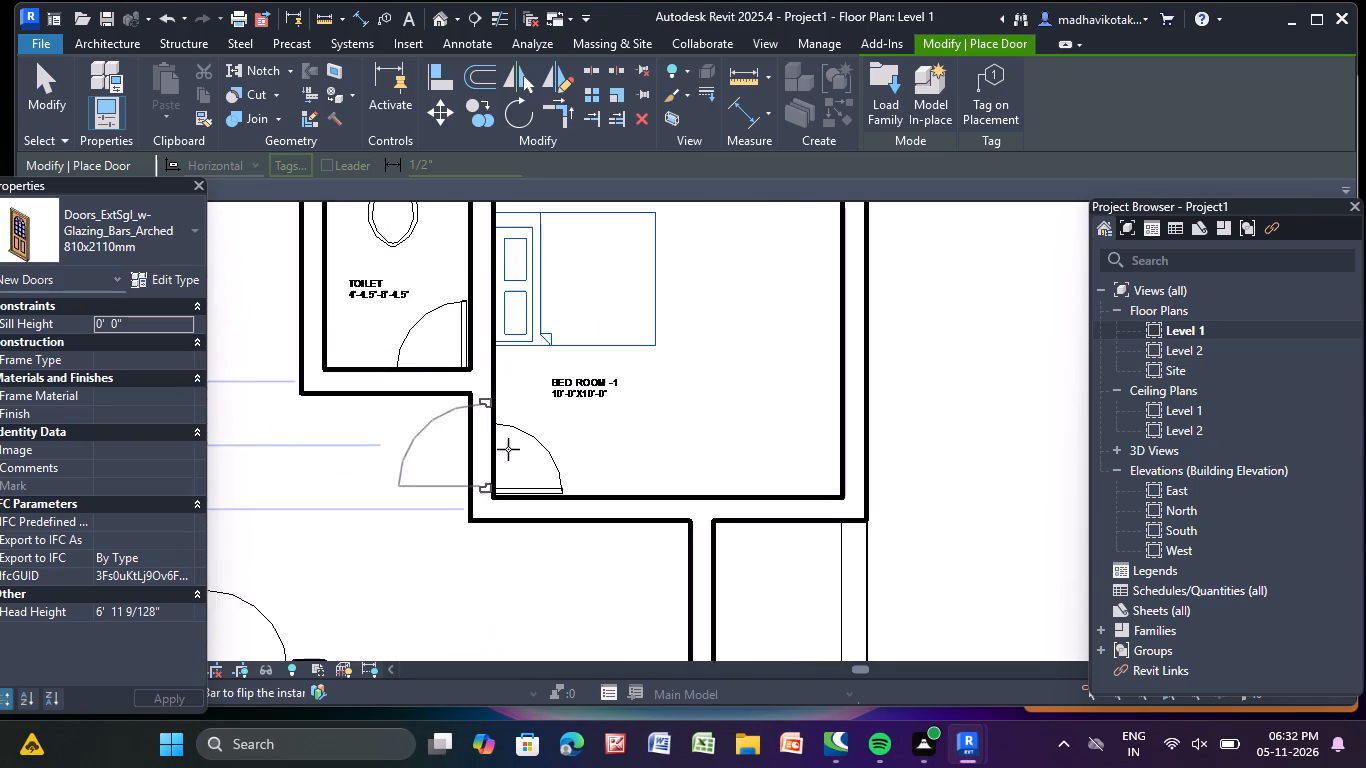
pyautogui.scroll(5, 508, 449)
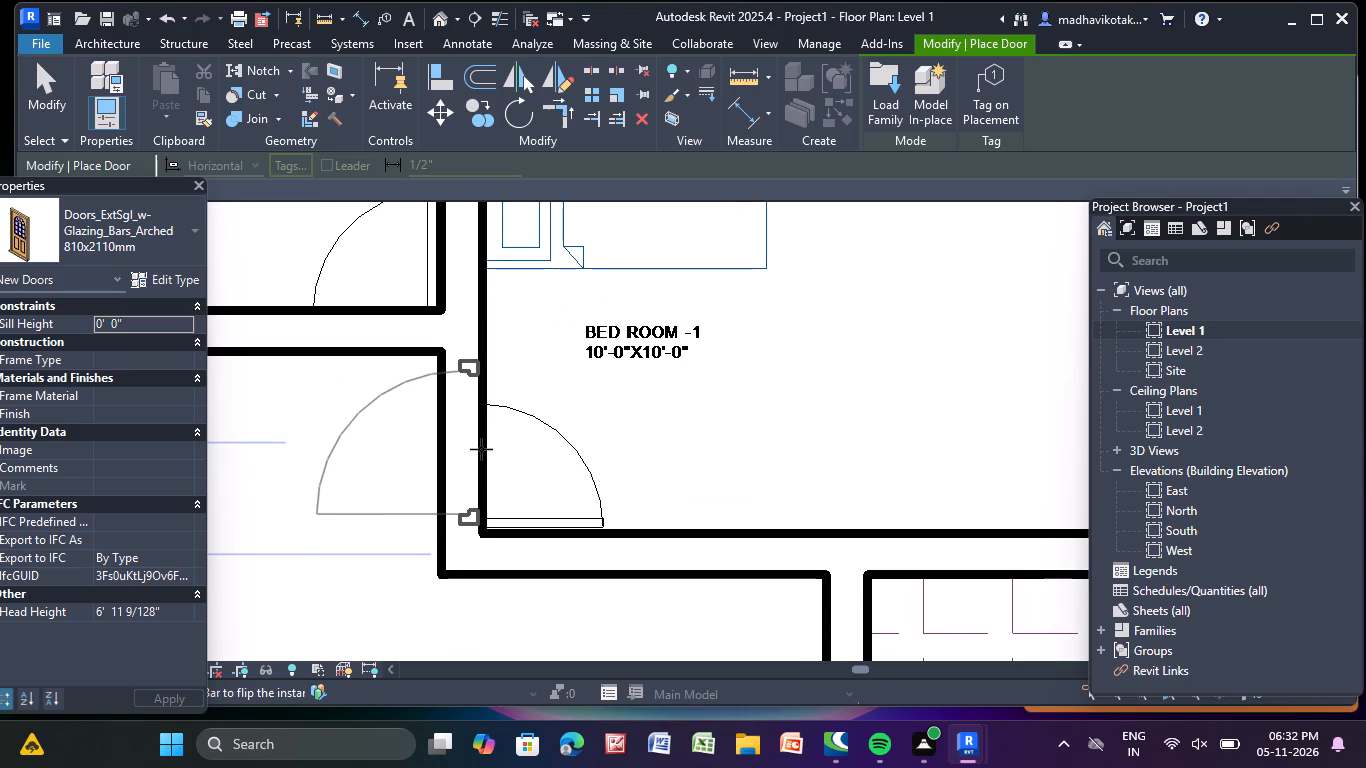
pyautogui.click(480, 448)
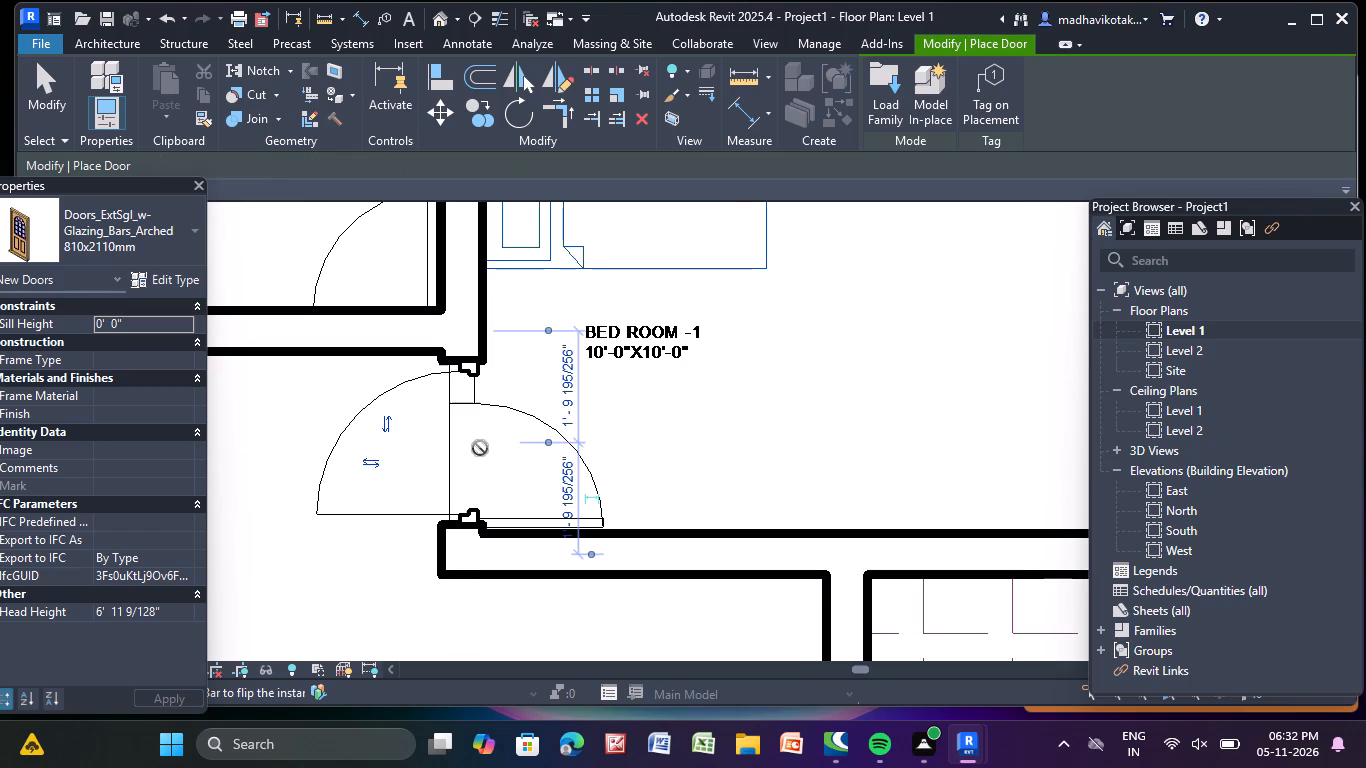
pyautogui.press('Escape')
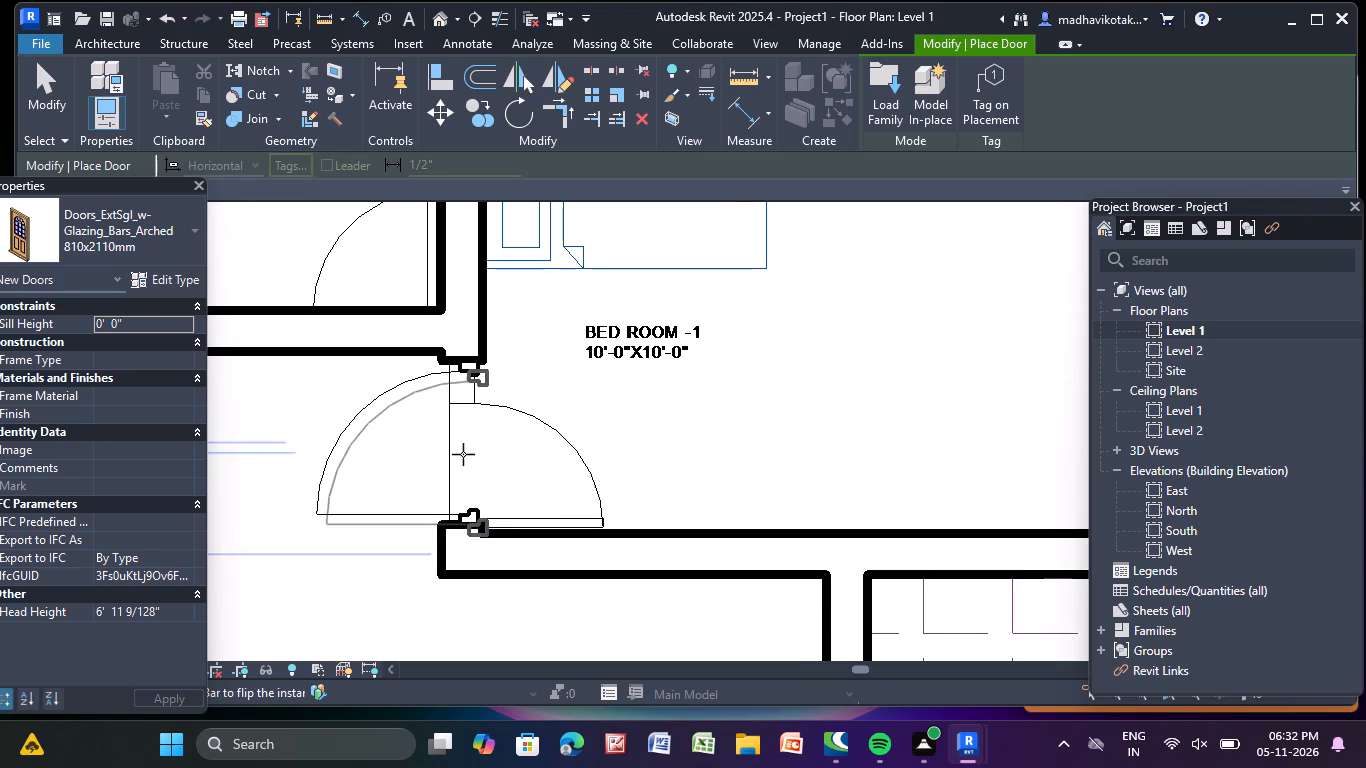
pyautogui.press('Escape')
pyautogui.press('Escape')
# Flip the facing of the 10'-0"X10'-0" Bed Room -1 door to swing into the room as drawn.
pyautogui.click(411, 520)
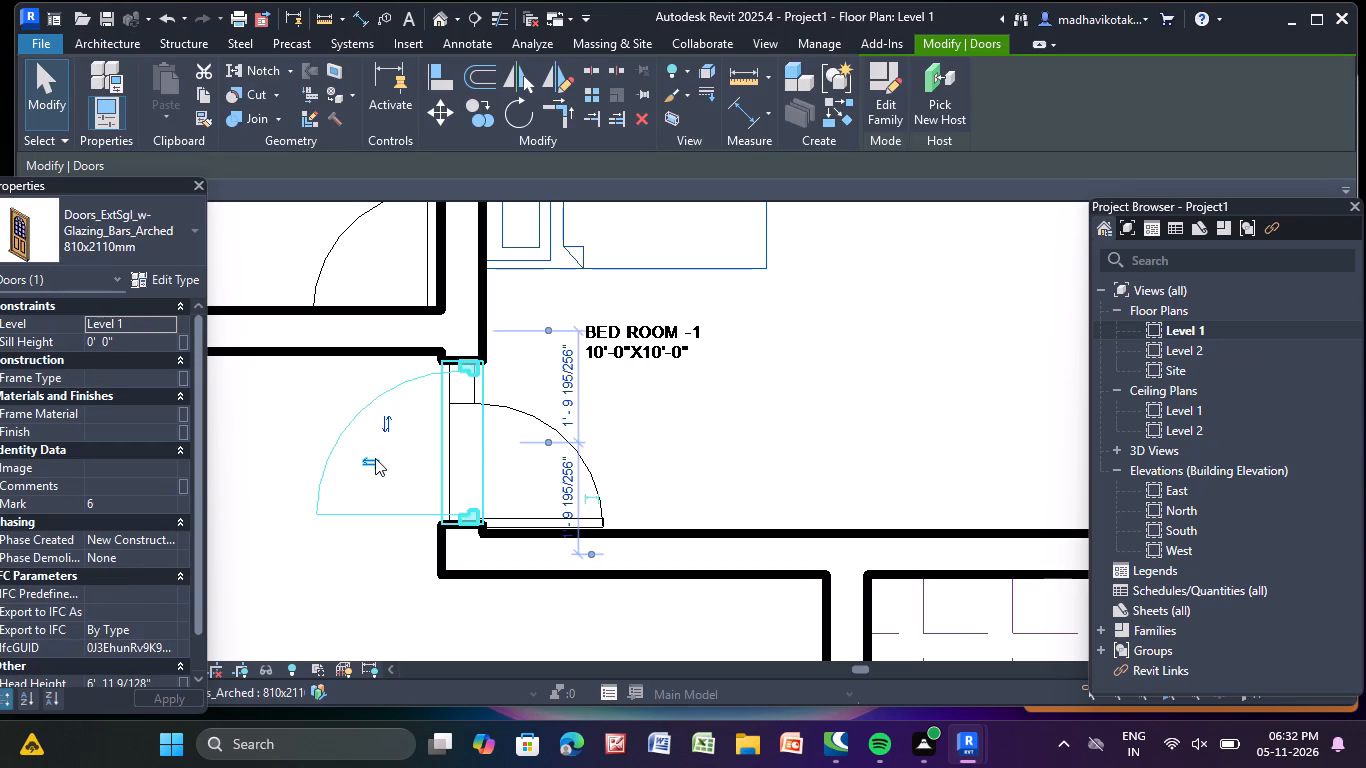
pyautogui.click(373, 464)
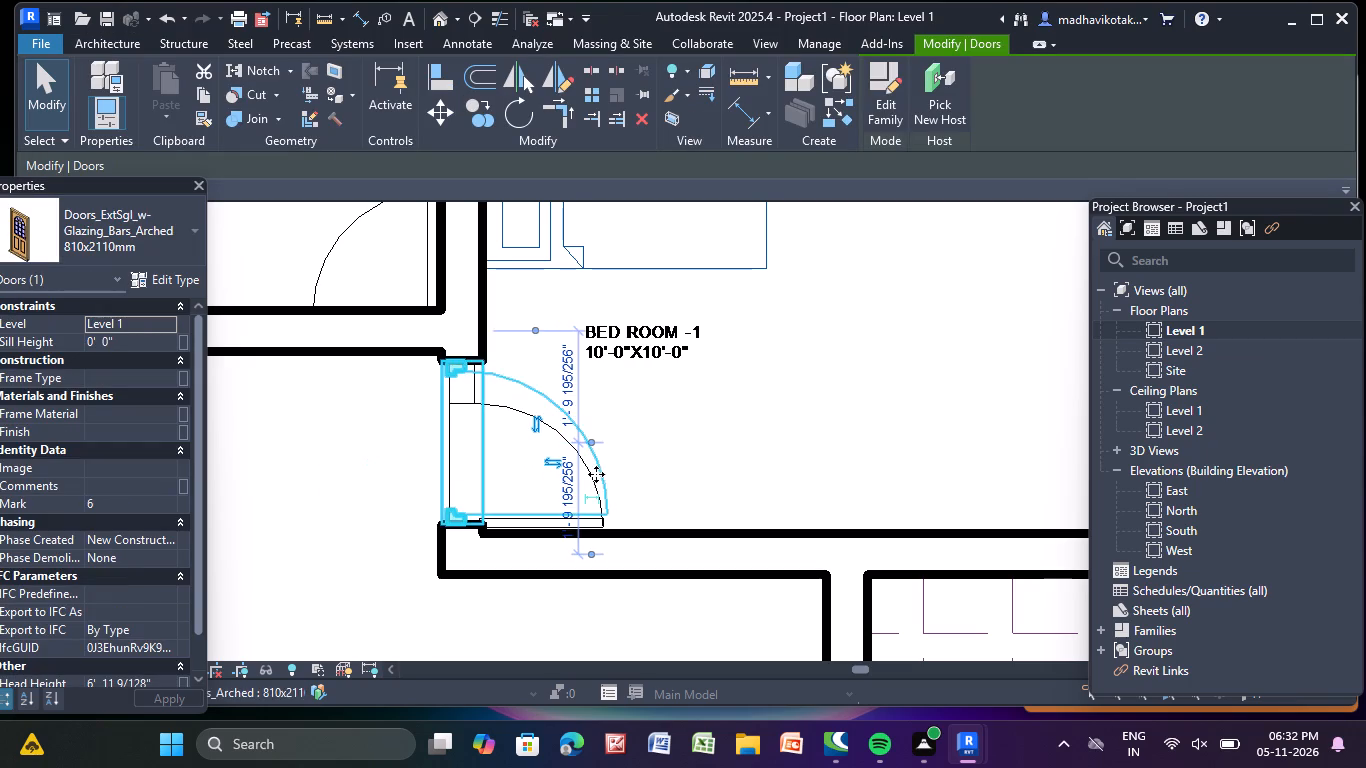
pyautogui.scroll(4, 602, 534)
pyautogui.press('Escape')
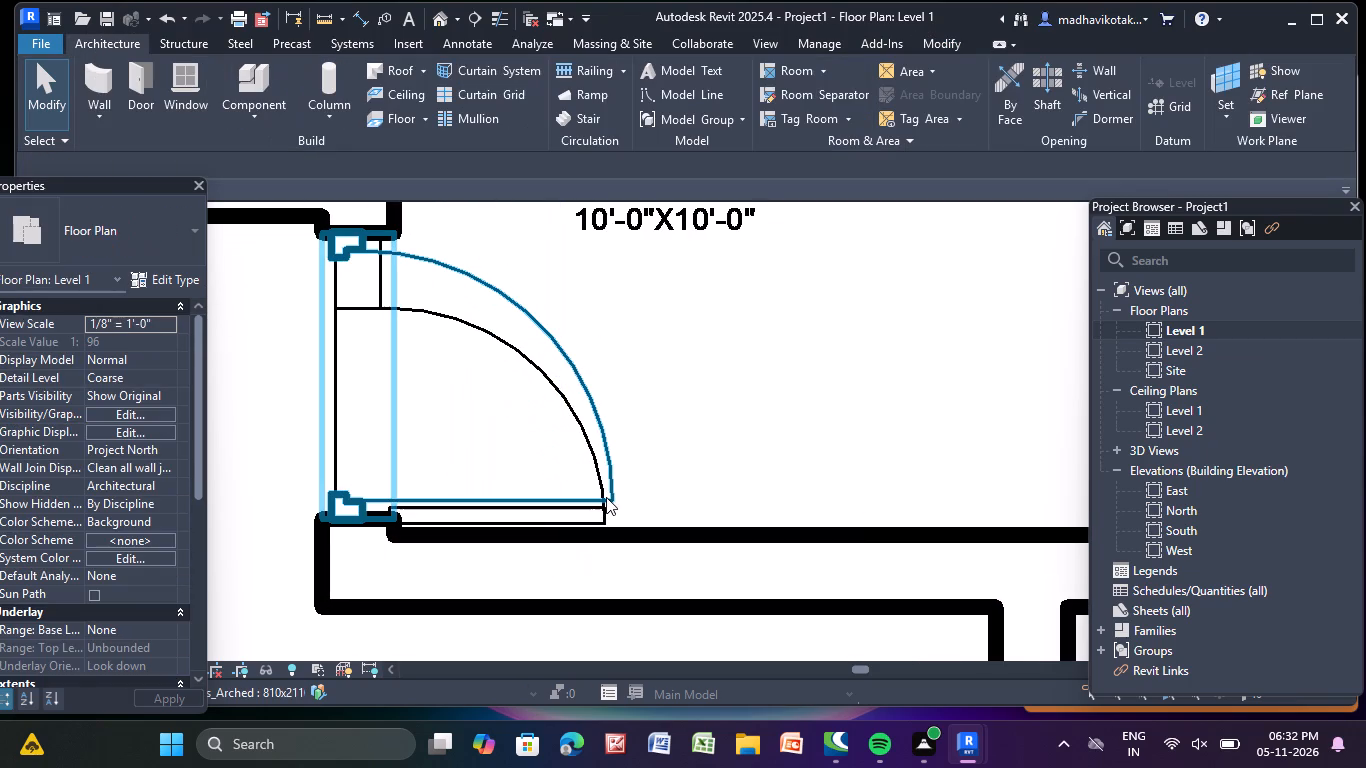
# Flip the facing and hand of the M.Bed Room door above the foyer to match the drawing's inward swing.
pyautogui.scroll(-2, 605, 484)
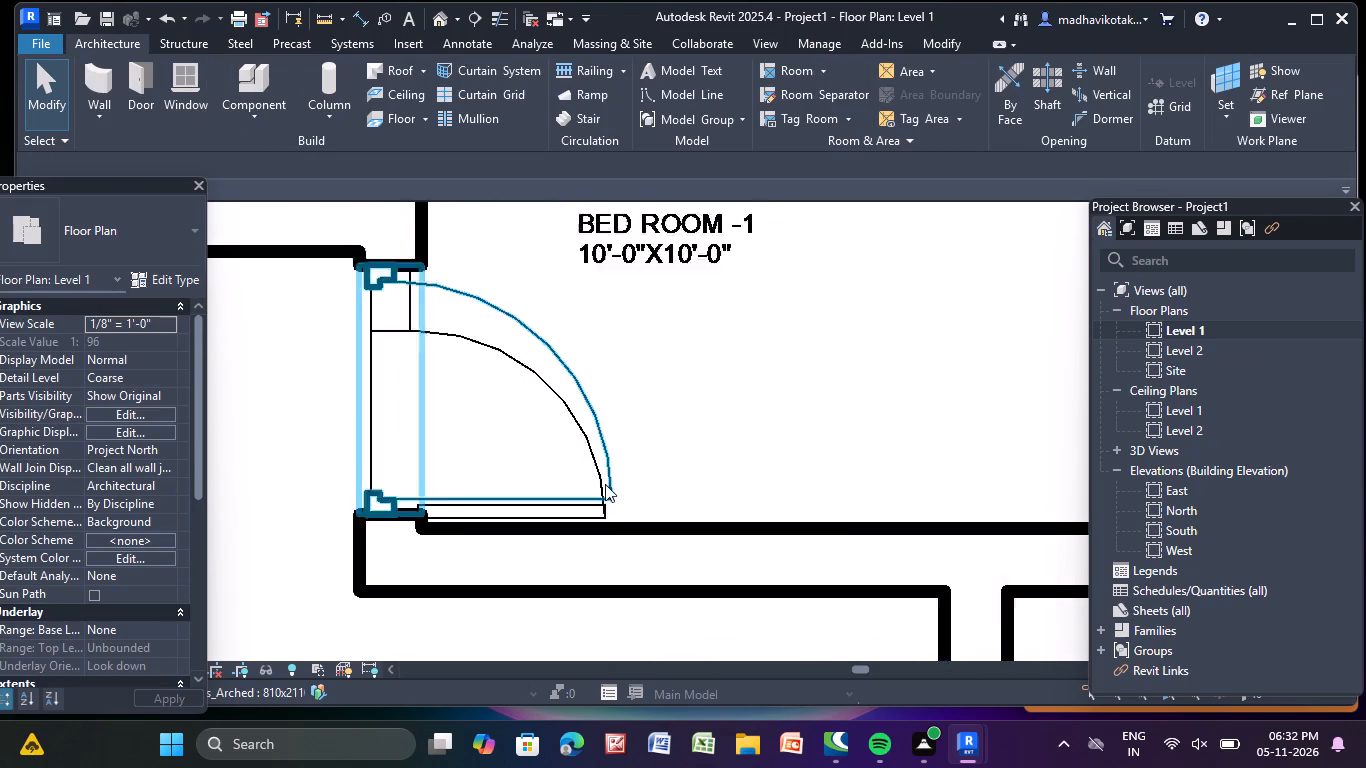
pyautogui.scroll(-9, 605, 484)
pyautogui.moveTo(571, 542); pyautogui.dragTo(585, 484, button='middle')
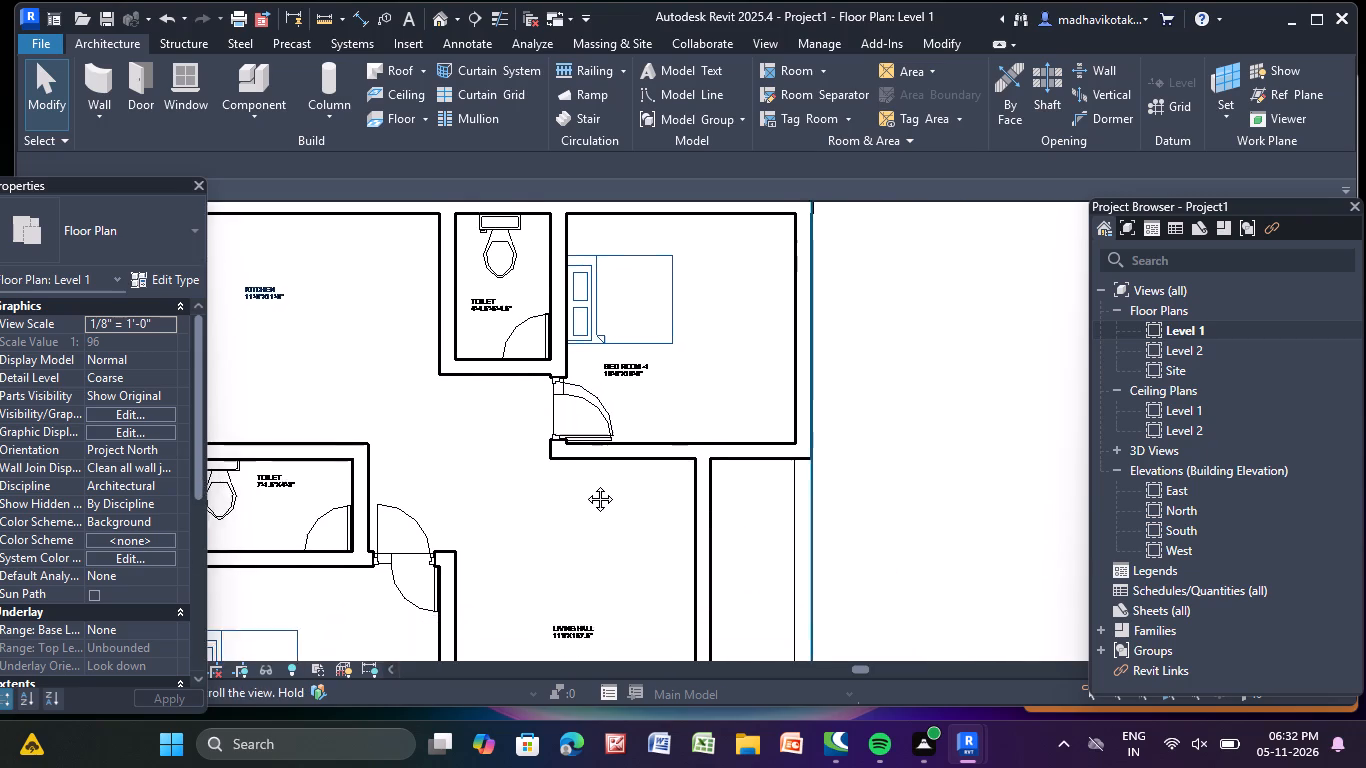
pyautogui.moveTo(585, 484); pyautogui.dragTo(769, 399, button='middle')
pyautogui.scroll(5, 624, 485)
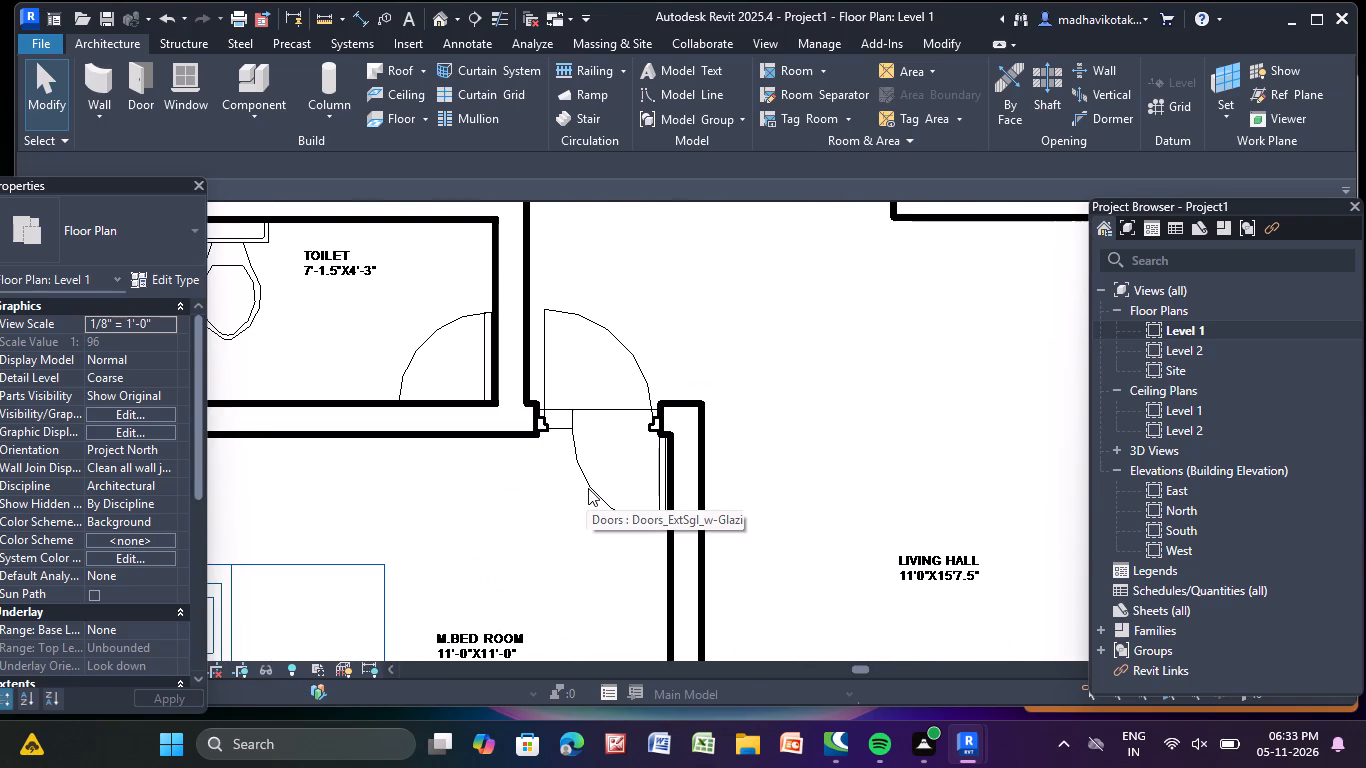
pyautogui.click(642, 371)
pyautogui.scroll(4, 579, 383)
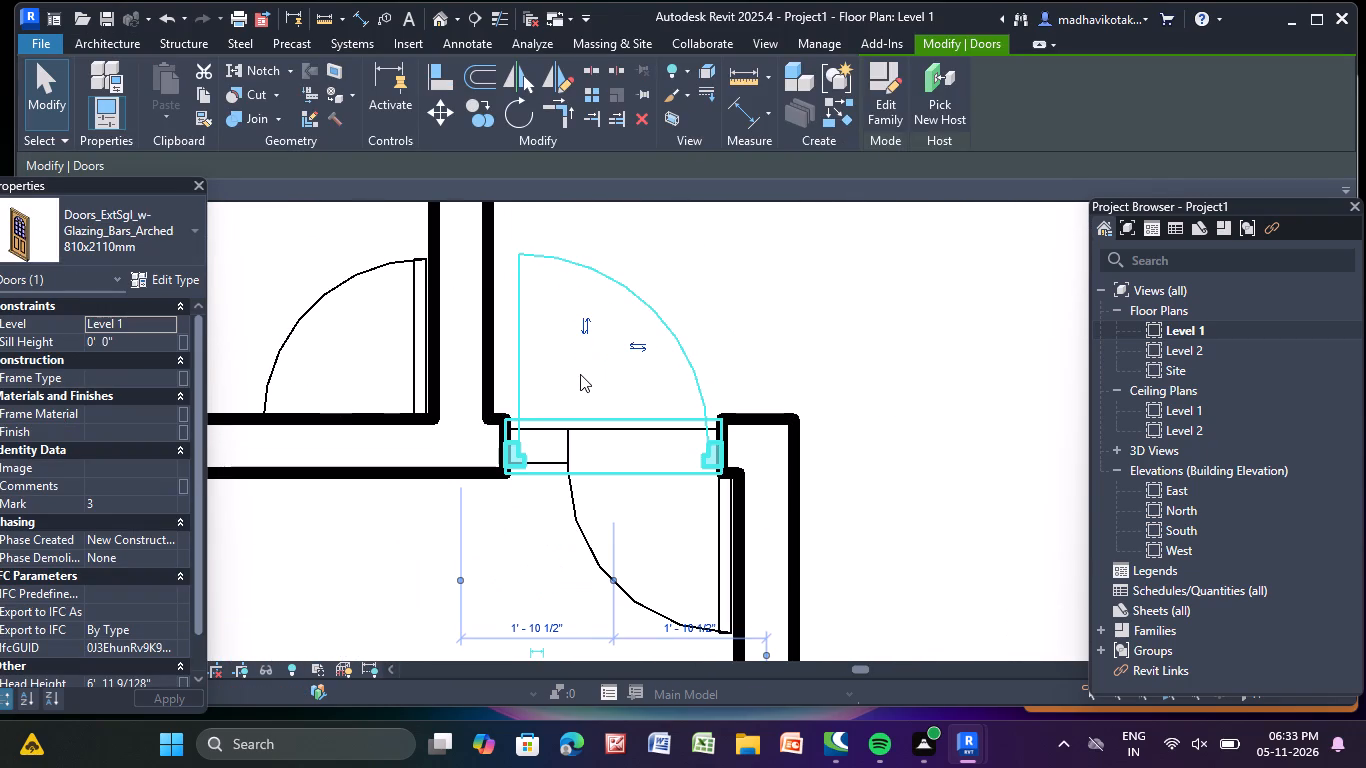
pyautogui.click(580, 332)
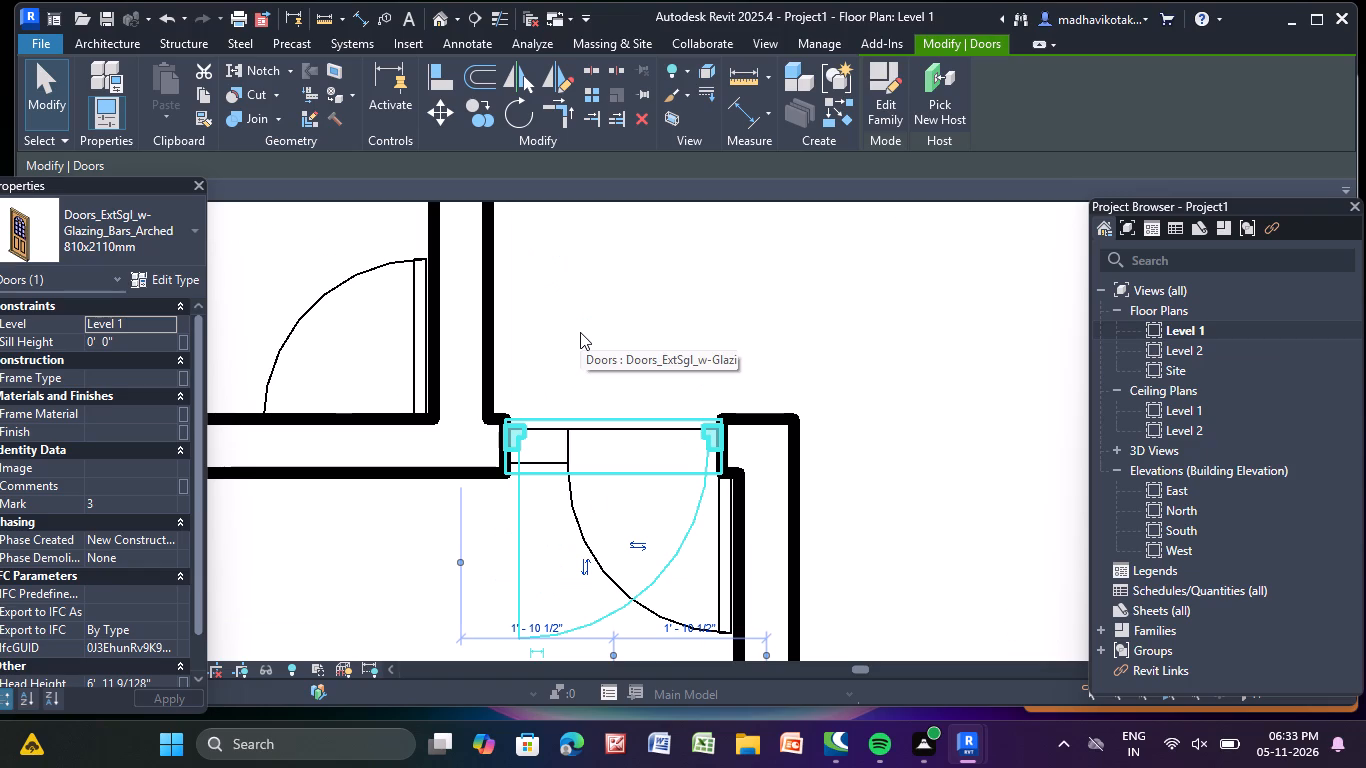
pyautogui.click(640, 545)
pyautogui.scroll(-4, 645, 535)
pyautogui.moveTo(645, 534); pyautogui.dragTo(579, 175, button='middle')
pyautogui.scroll(-1, 579, 175)
pyautogui.press('Escape')
# Flip the facing of the Bed Room-1 door below the foyer to swing into the room as drawn.
pyautogui.scroll(-8, 661, 762)
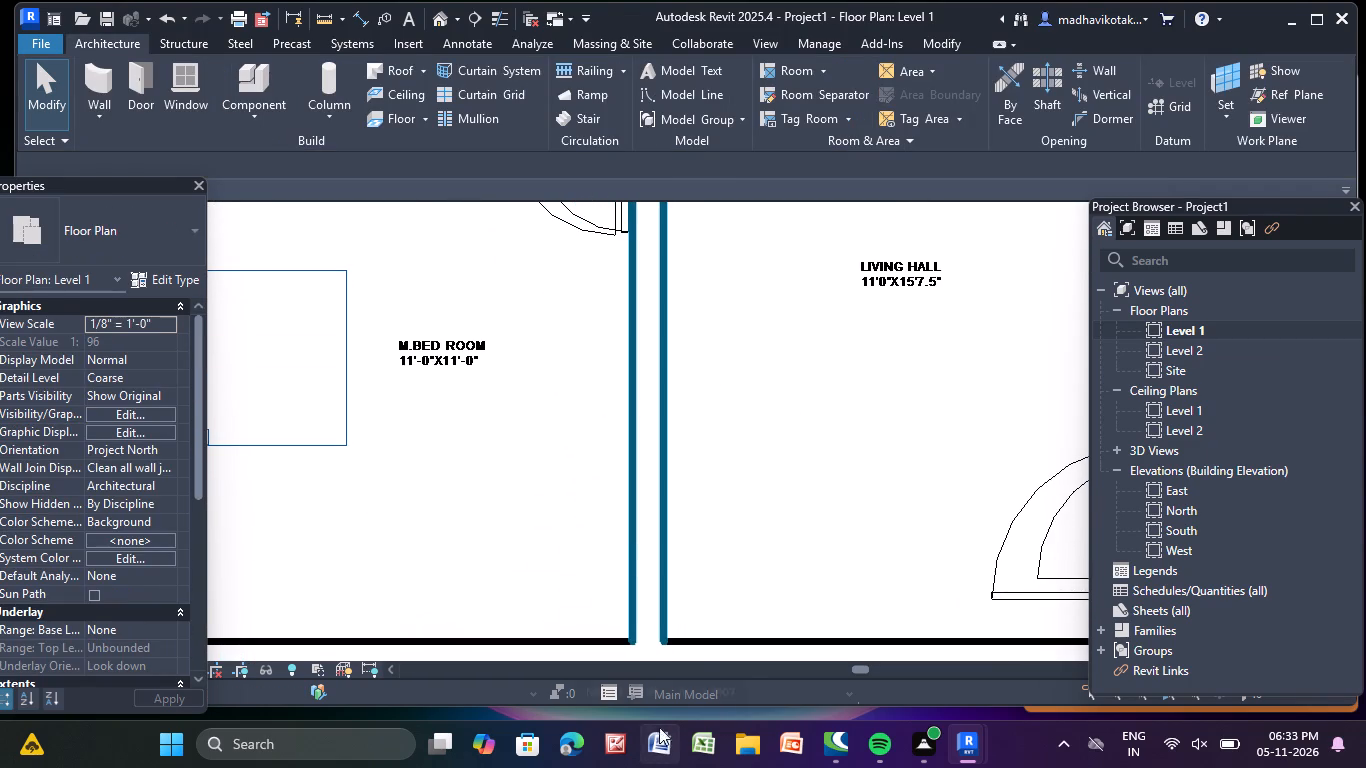
pyautogui.scroll(-3, 701, 648)
pyautogui.scroll(-3, 855, 600)
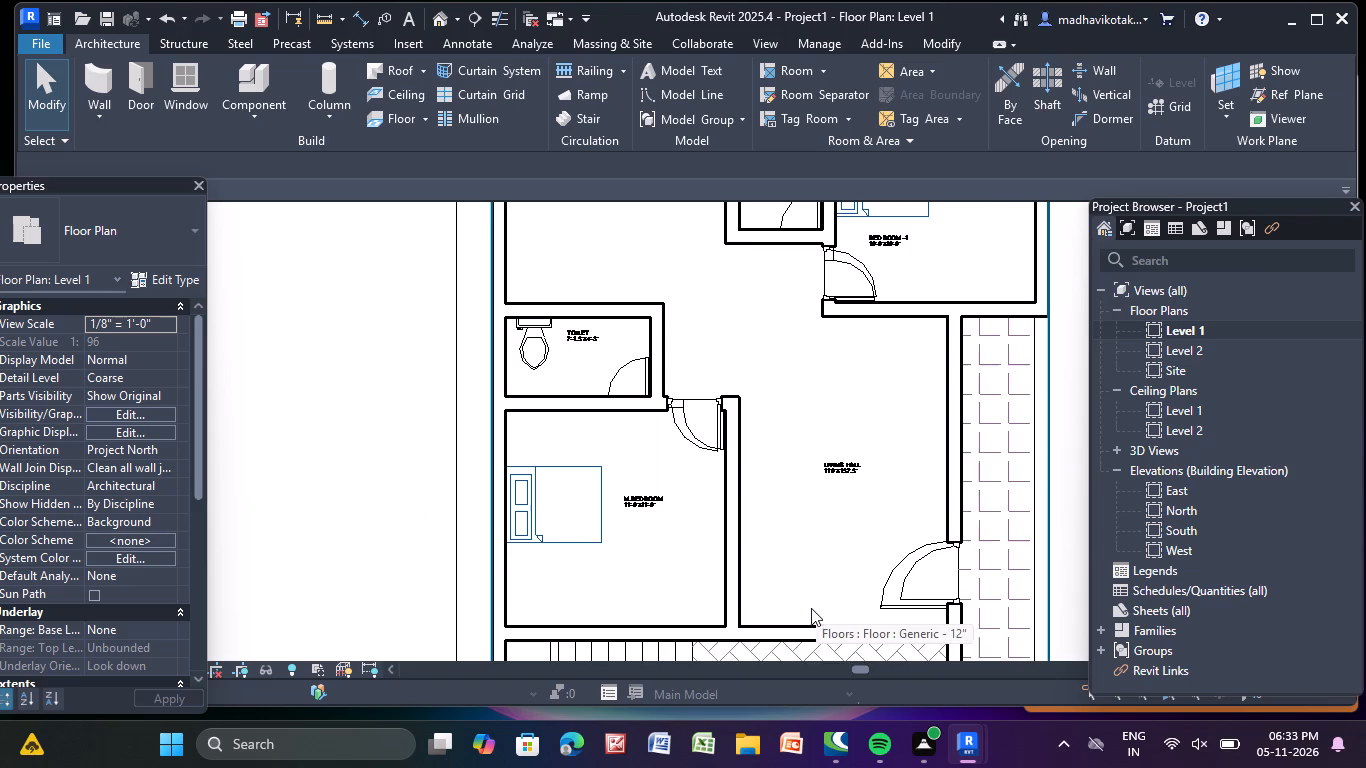
pyautogui.scroll(-2, 809, 609)
pyautogui.moveTo(884, 562); pyautogui.dragTo(867, 687, button='middle')
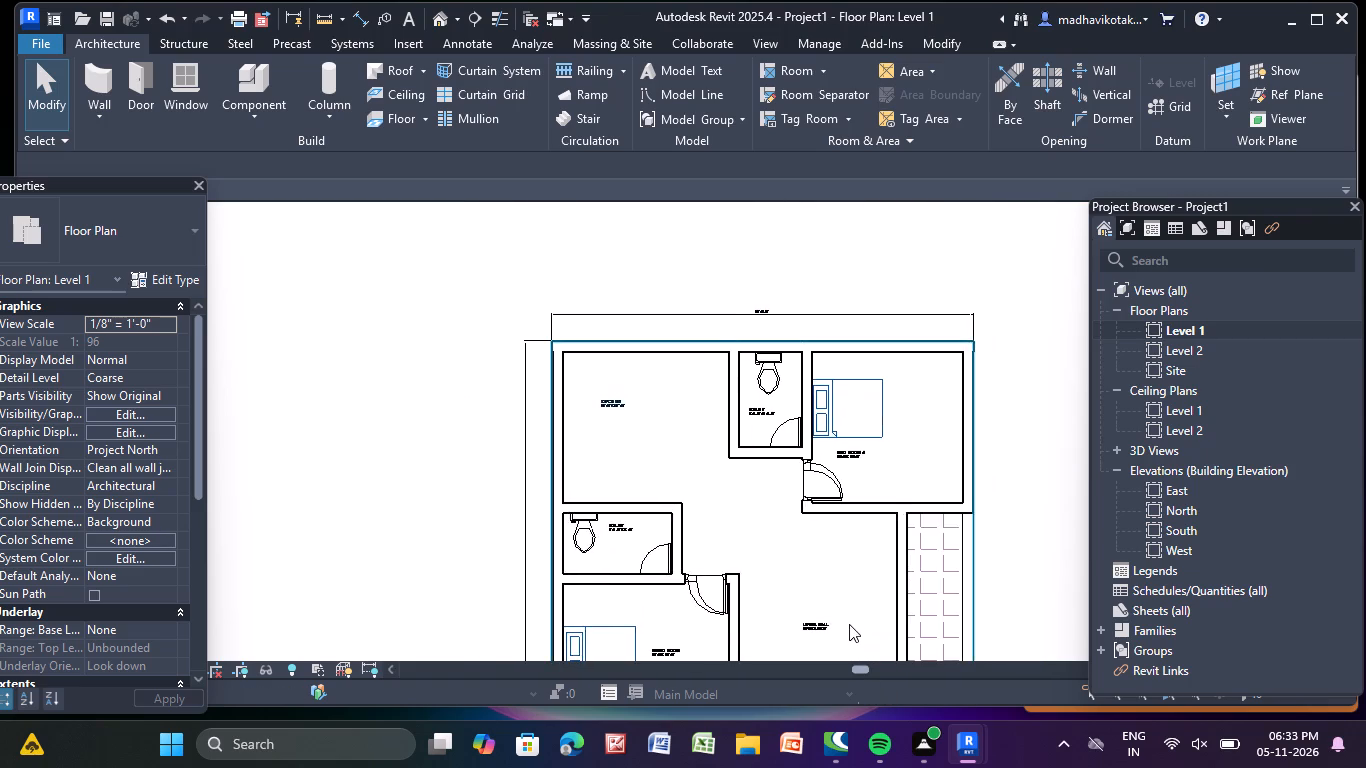
pyautogui.moveTo(848, 622); pyautogui.dragTo(1024, 7, button='middle')
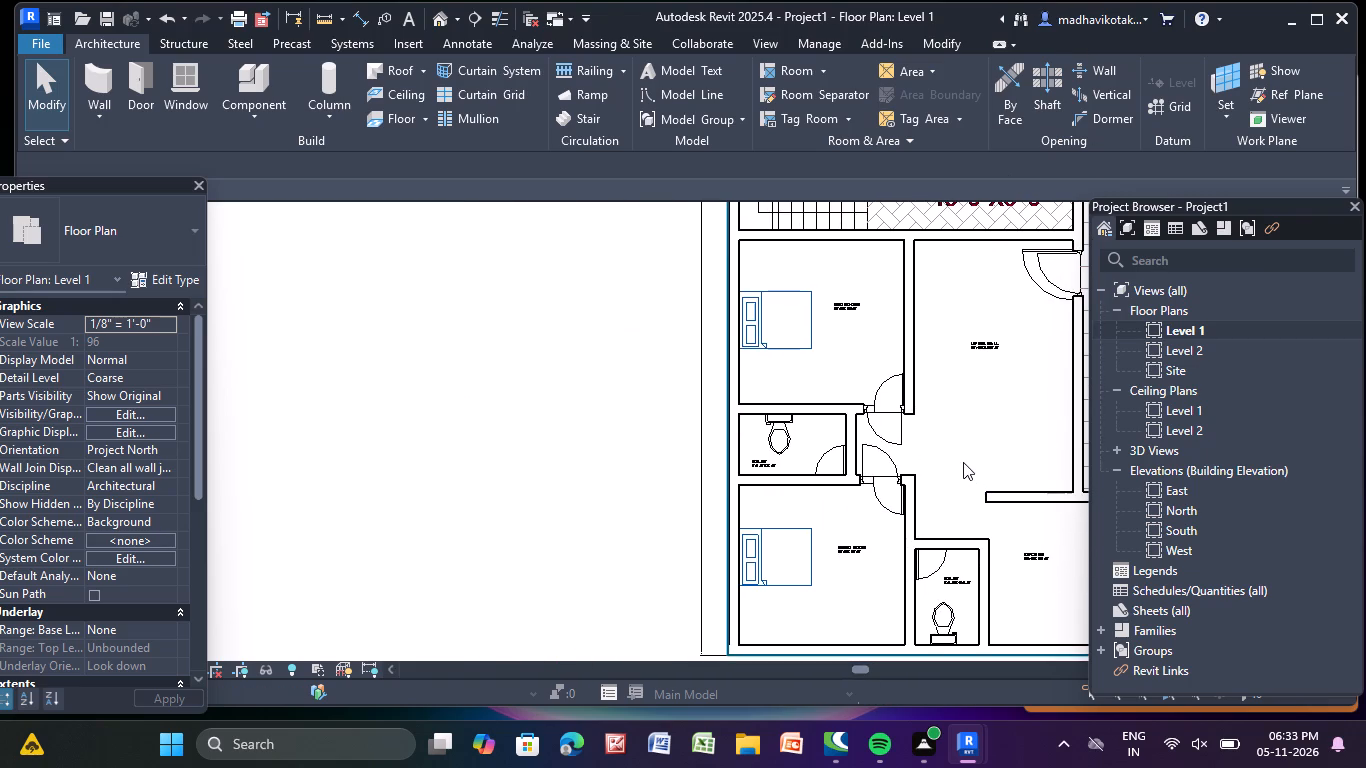
pyautogui.moveTo(962, 466); pyautogui.dragTo(653, 582, button='middle')
pyautogui.scroll(4, 477, 655)
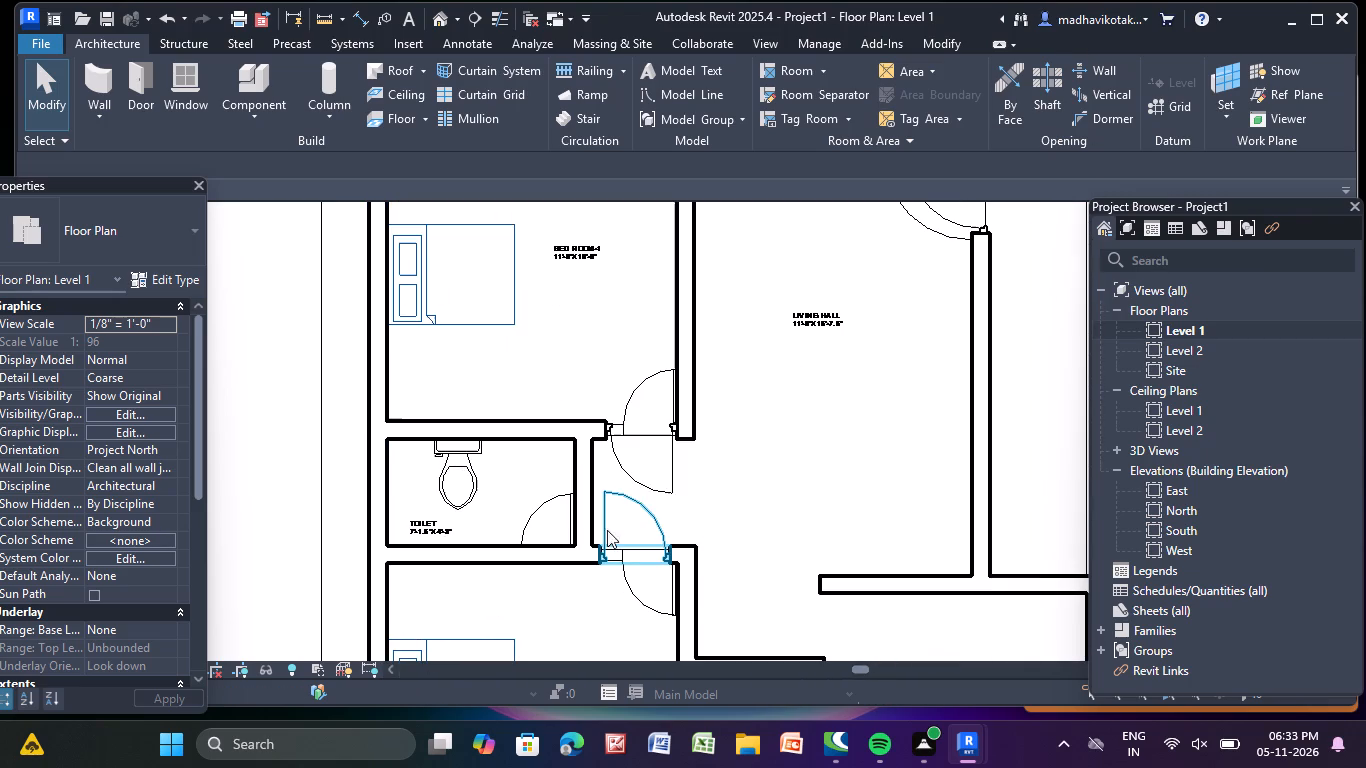
pyautogui.click(667, 477)
pyautogui.scroll(5, 653, 481)
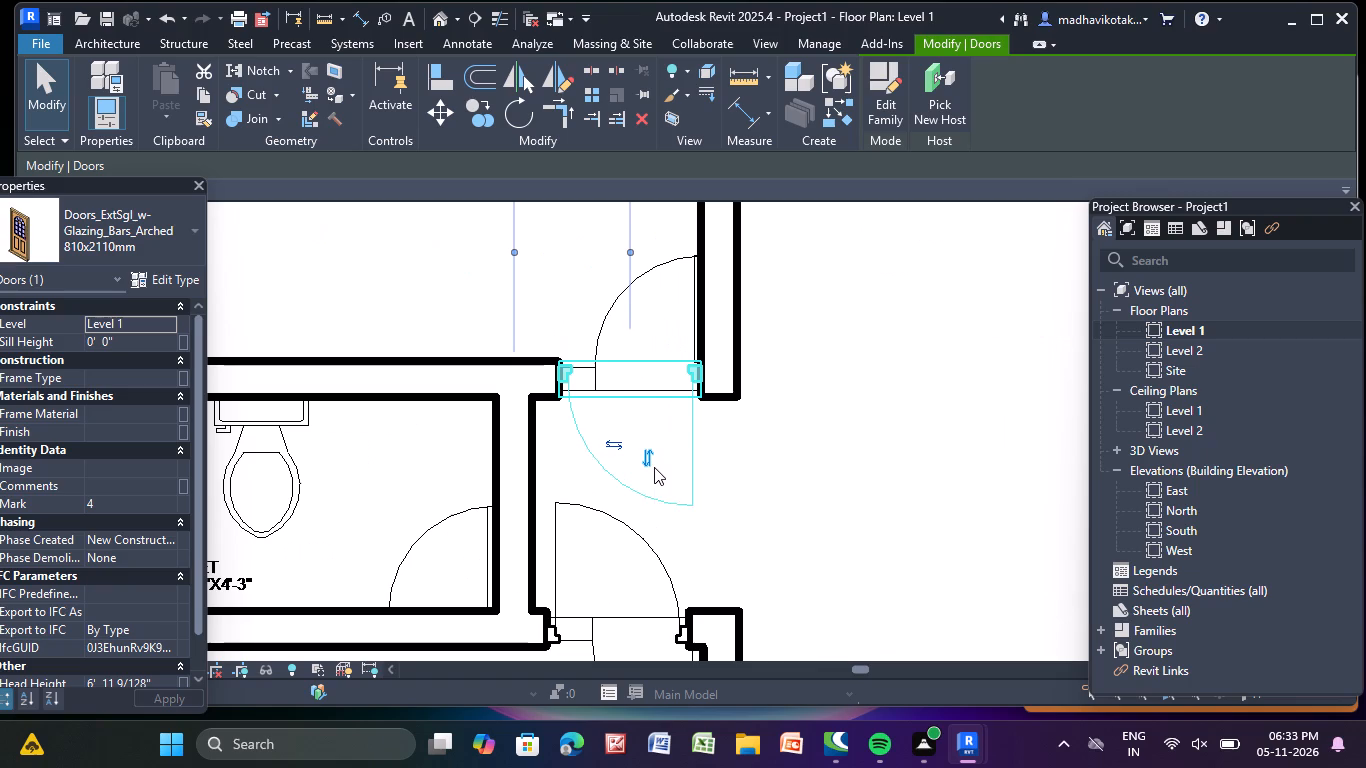
pyautogui.click(651, 463)
pyautogui.middleClick(645, 463)
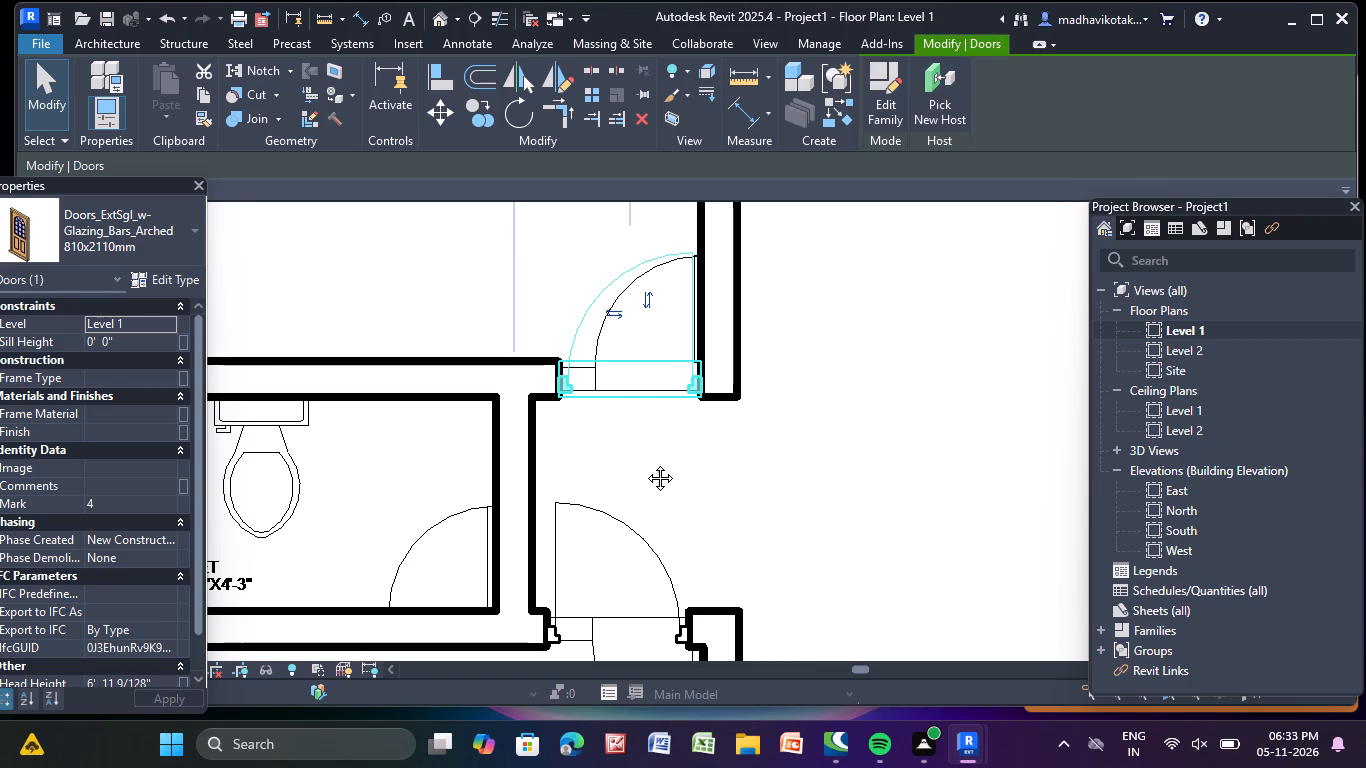
pyautogui.press('Escape')
# Flip the facing and hand of the M.Bed Room door below the foyer to match the drawing's inward swing.
pyautogui.scroll(-3, 645, 463)
pyautogui.moveTo(645, 463); pyautogui.dragTo(652, 379, button='middle')
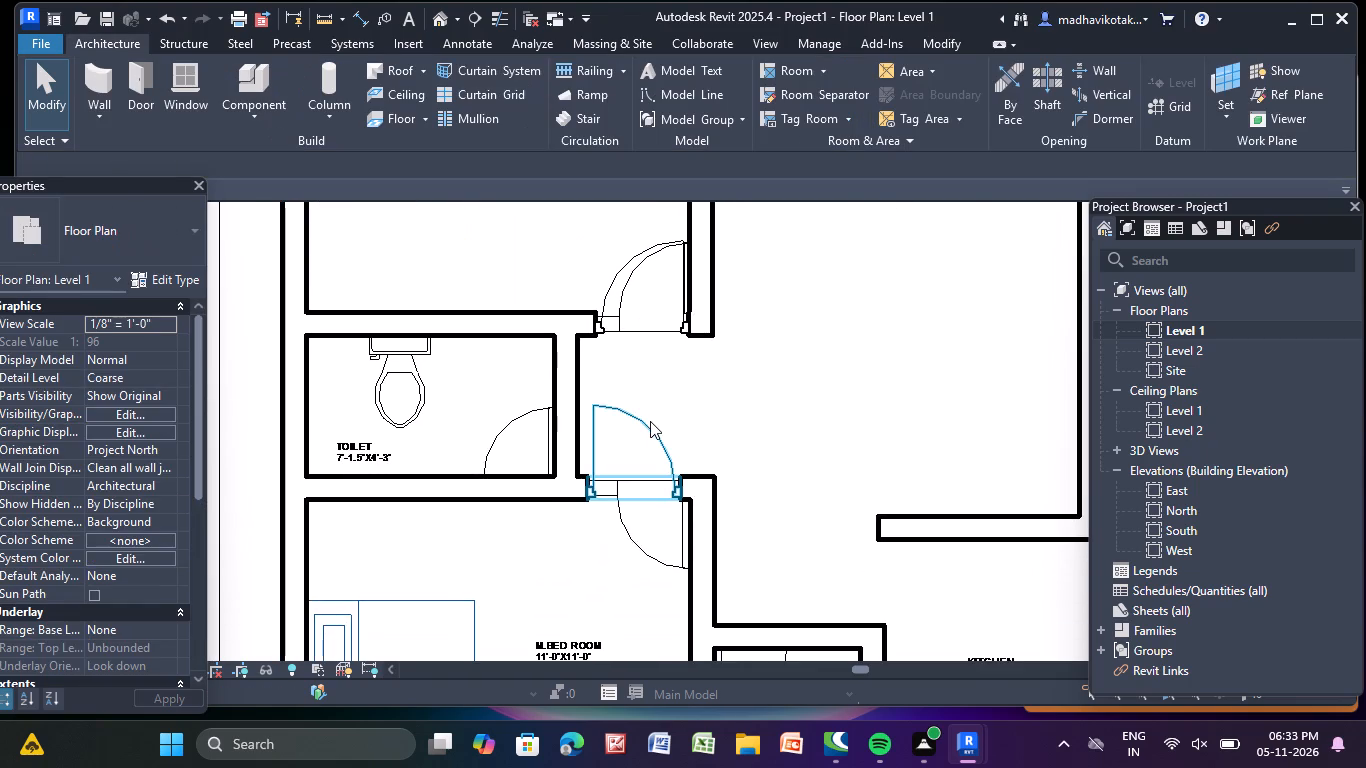
pyautogui.click(650, 421)
pyautogui.scroll(3, 631, 450)
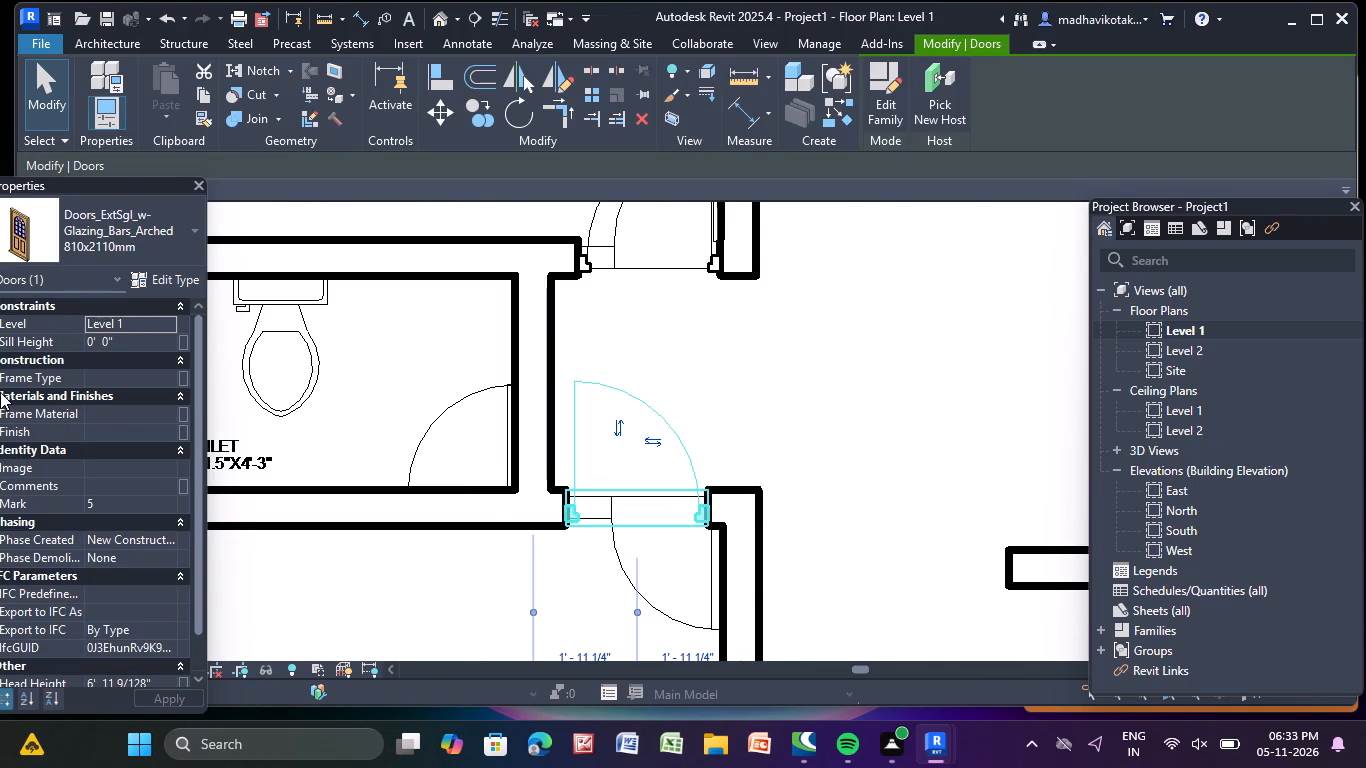
pyautogui.click(614, 428)
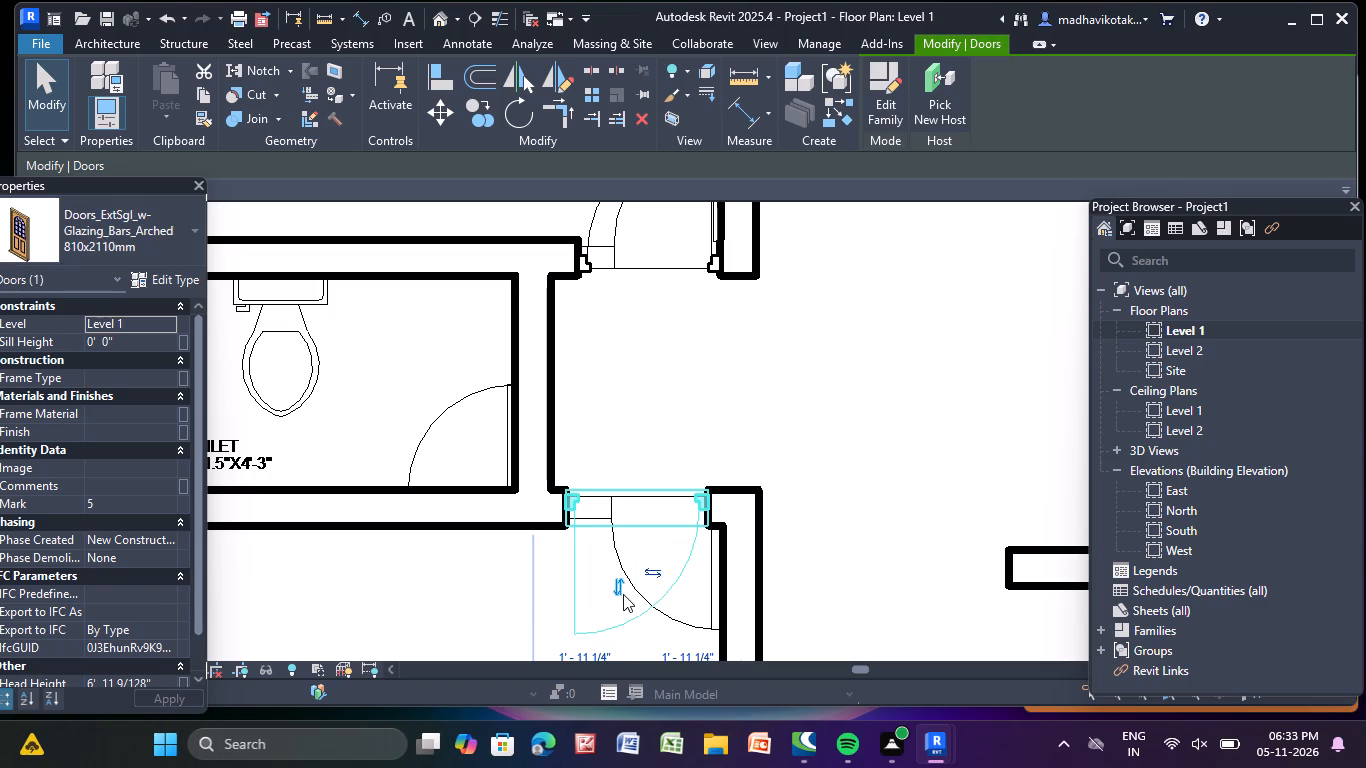
pyautogui.click(661, 575)
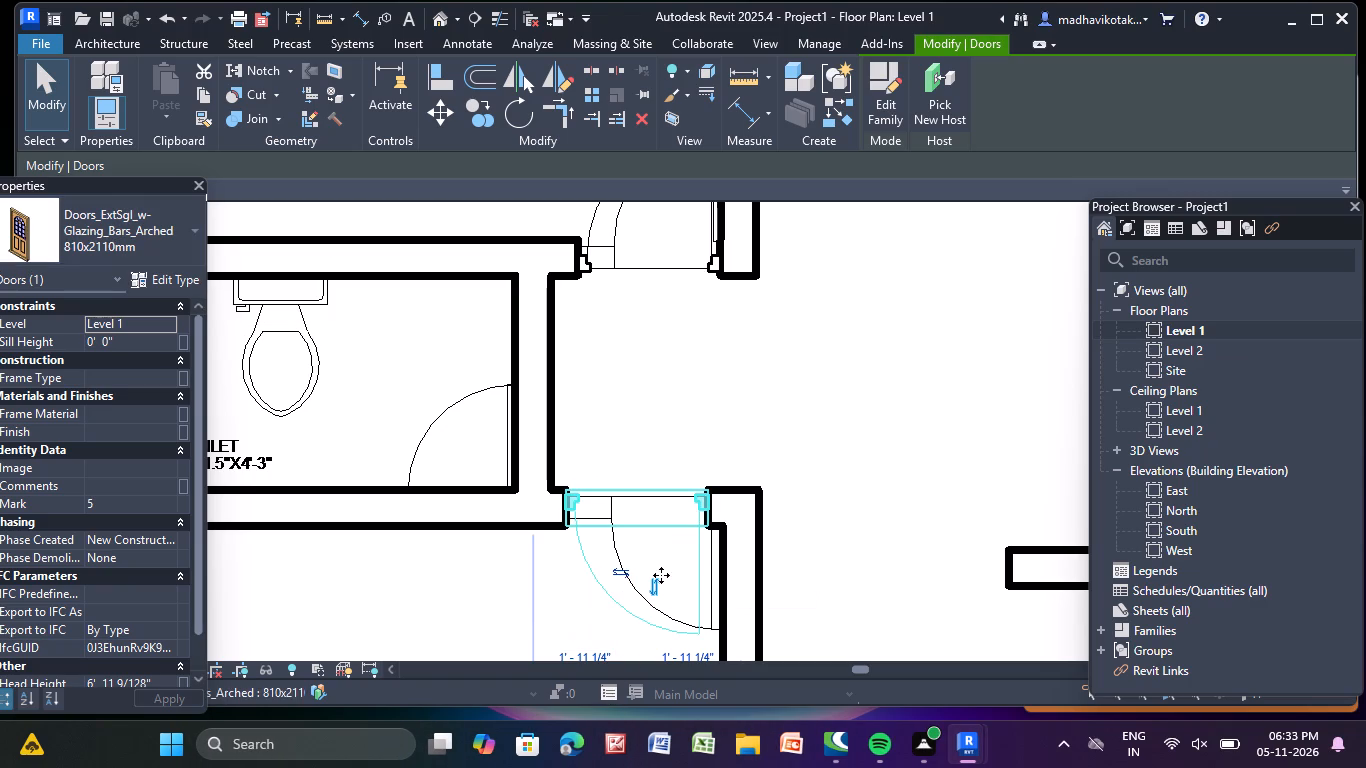
pyautogui.press('Escape')
# Place a Single-Flush 30" x 80" door at the 7'-1.5"X4'-3" toilet below the foyer, swinging inward, centred about 1'-8" from the corner wall.
pyautogui.scroll(-4, 633, 440)
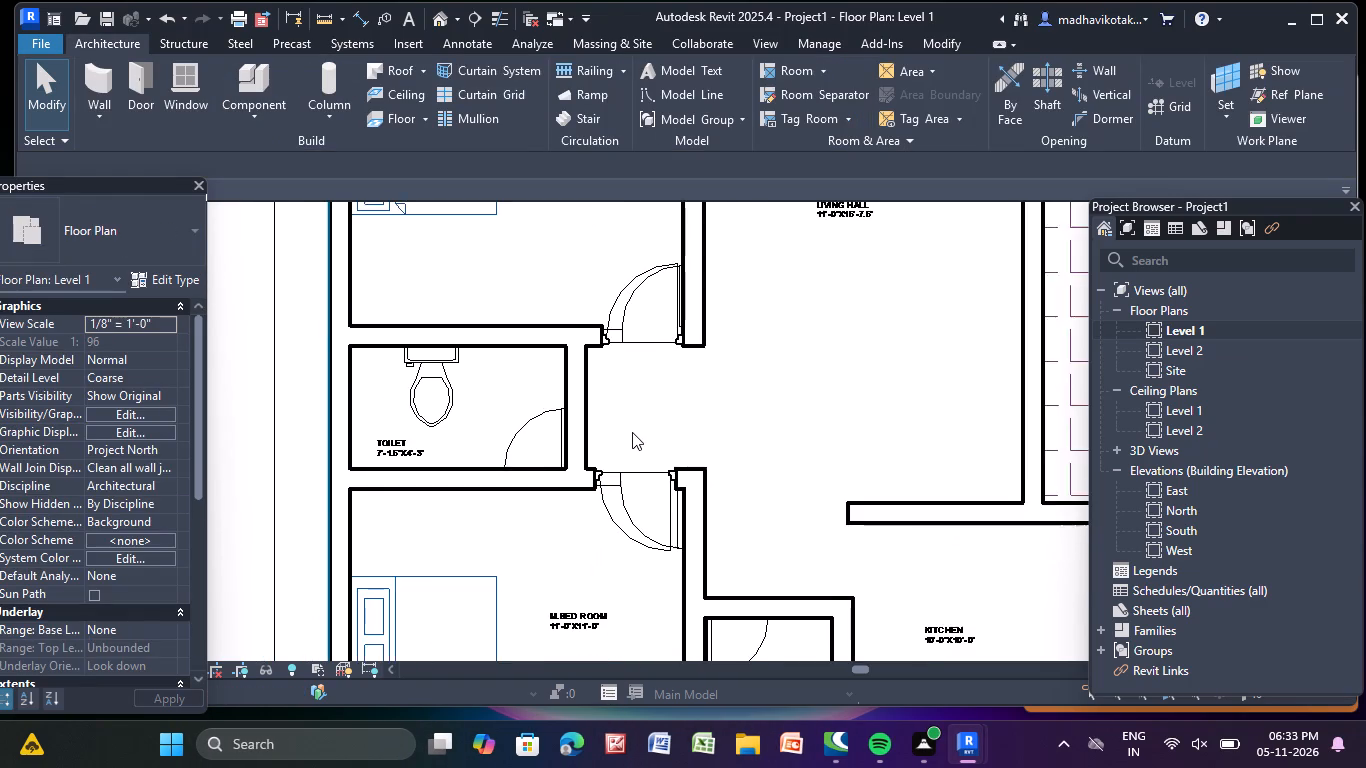
pyautogui.moveTo(632, 431); pyautogui.dragTo(597, 482, button='middle')
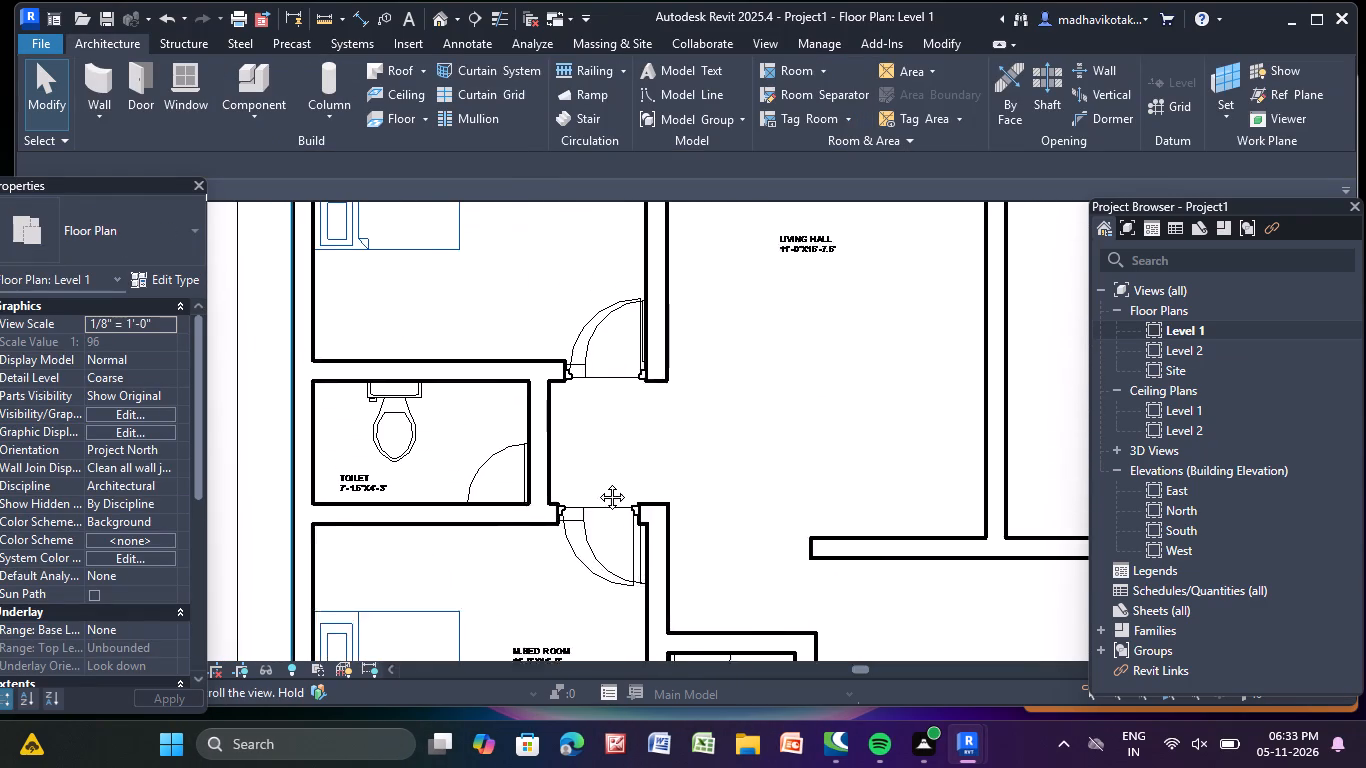
pyautogui.moveTo(597, 482); pyautogui.dragTo(598, 494, button='middle')
pyautogui.click(129, 67)
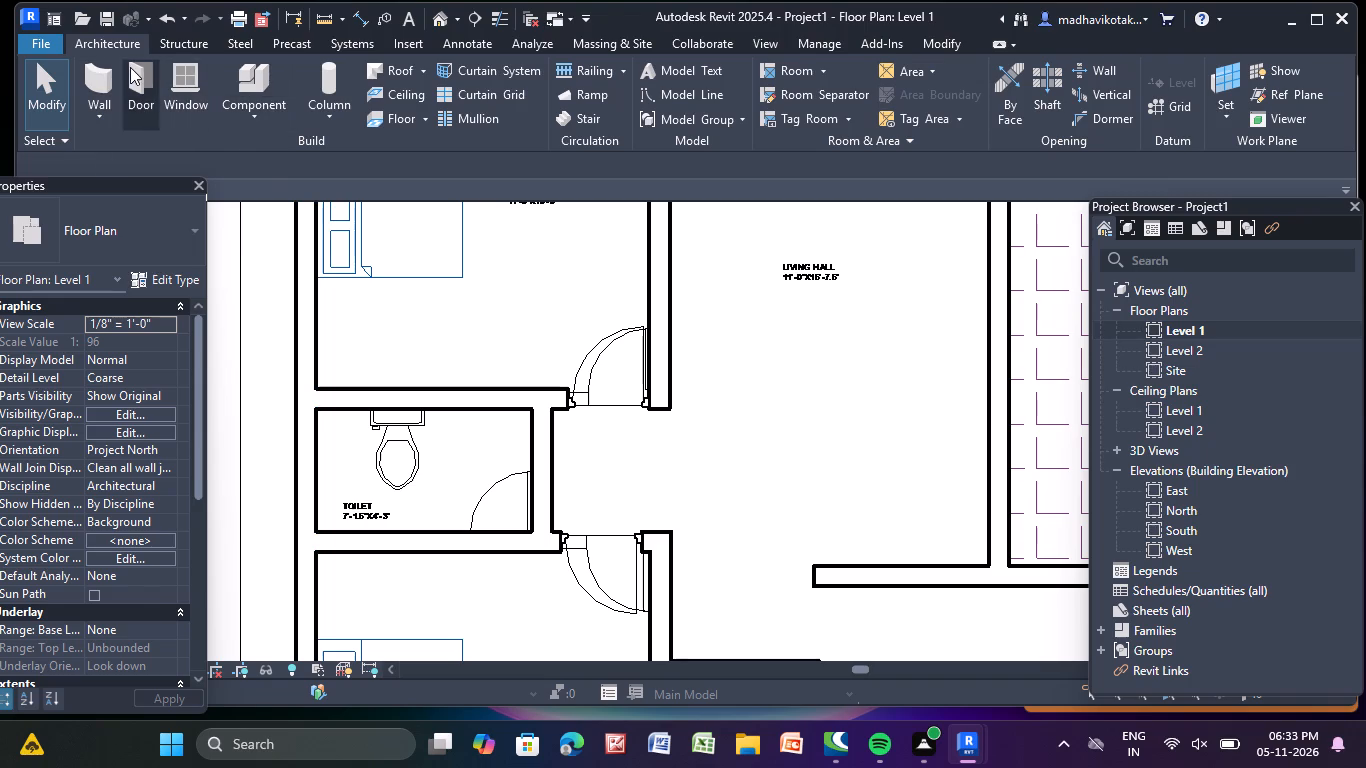
pyautogui.click(127, 240)
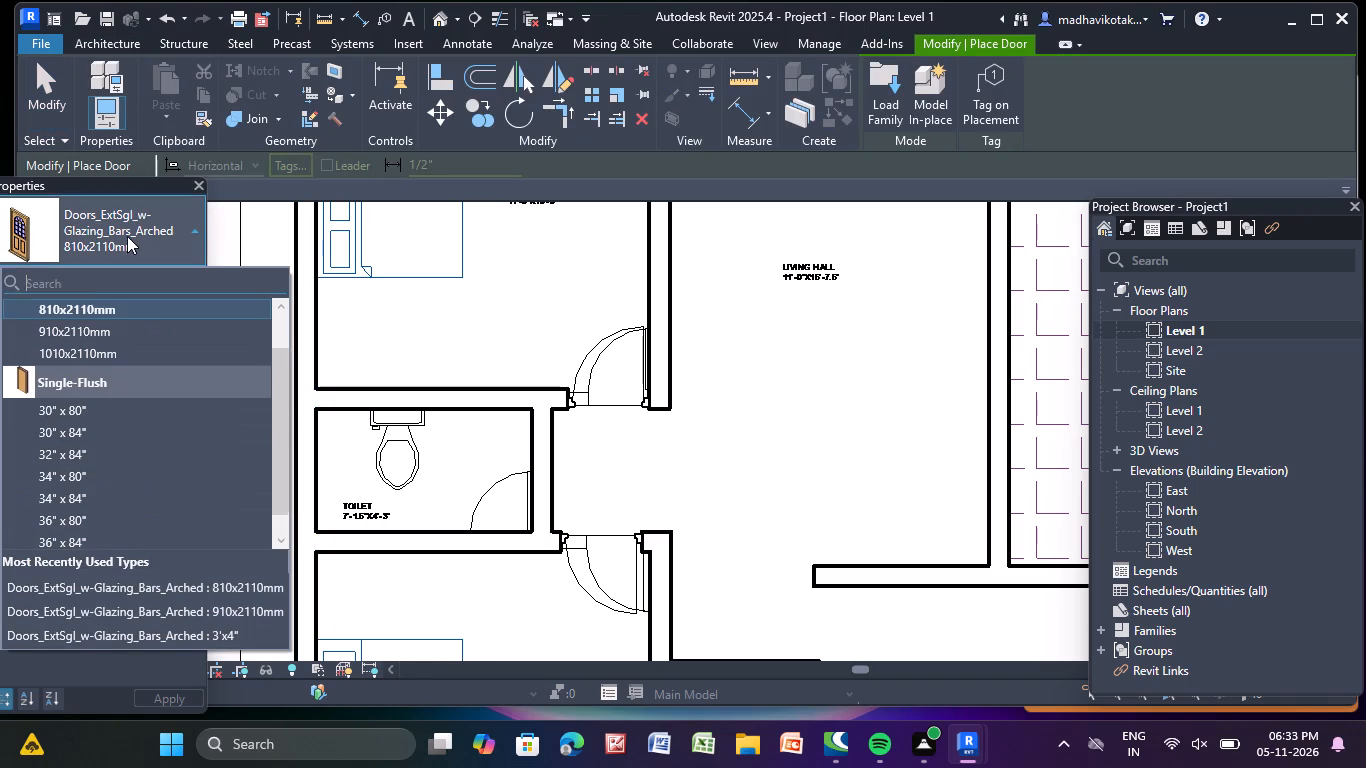
pyautogui.scroll(3, 128, 235)
pyautogui.scroll(3, 109, 345)
pyautogui.scroll(-1, 109, 344)
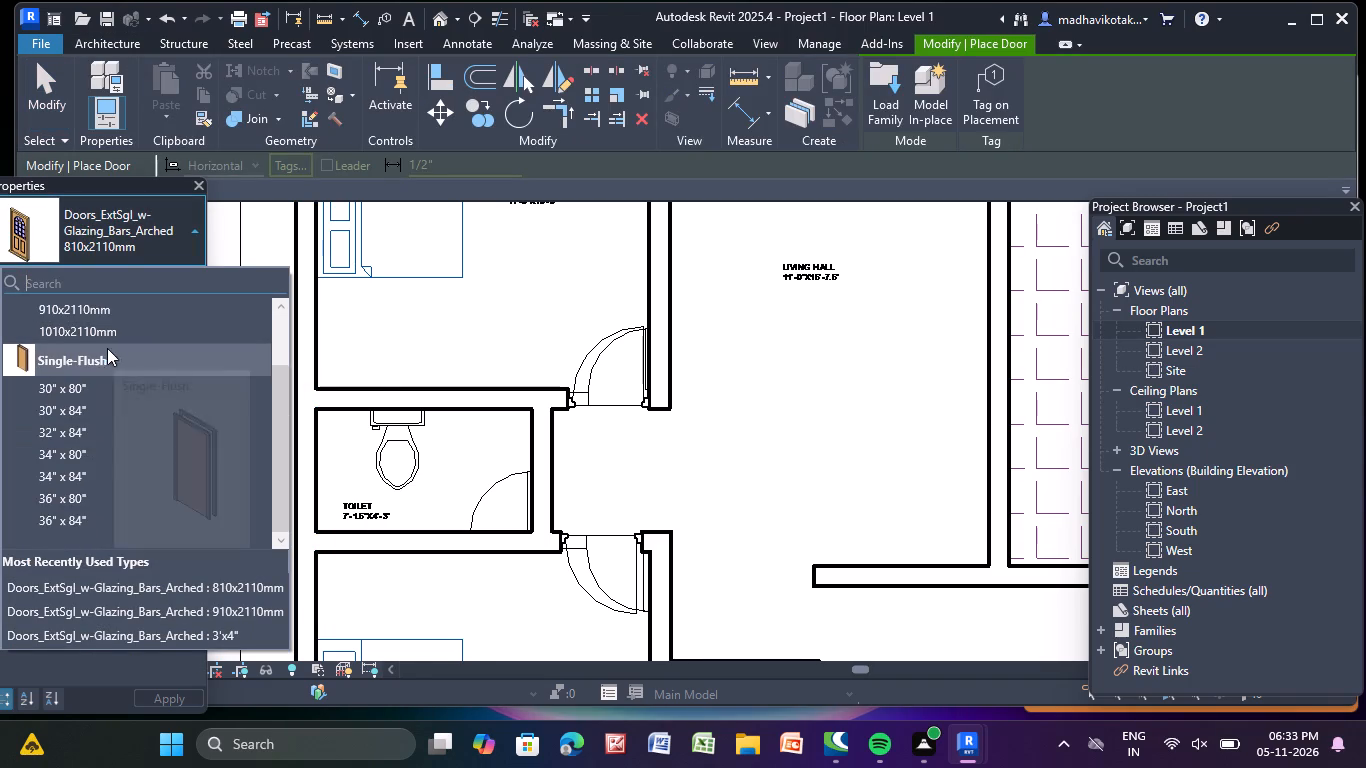
pyautogui.click(87, 381)
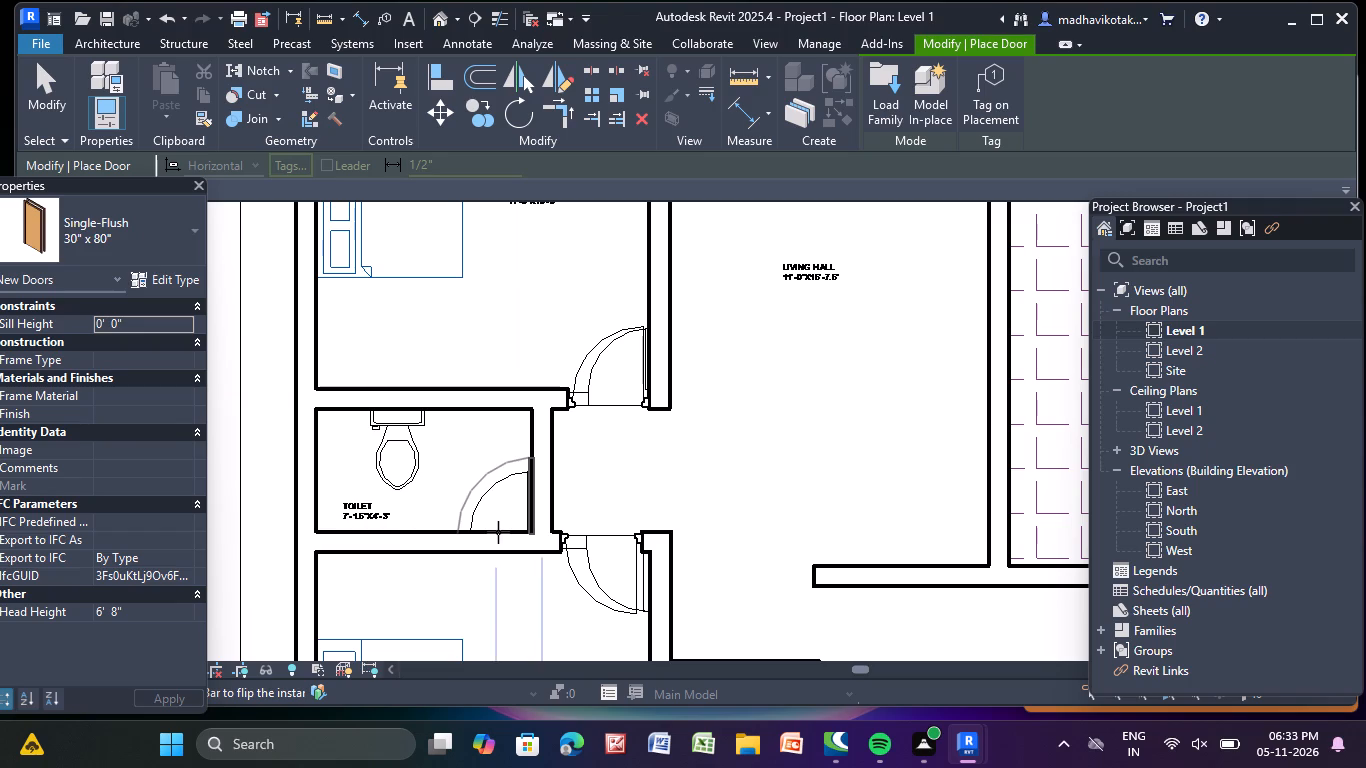
pyautogui.scroll(4, 488, 525)
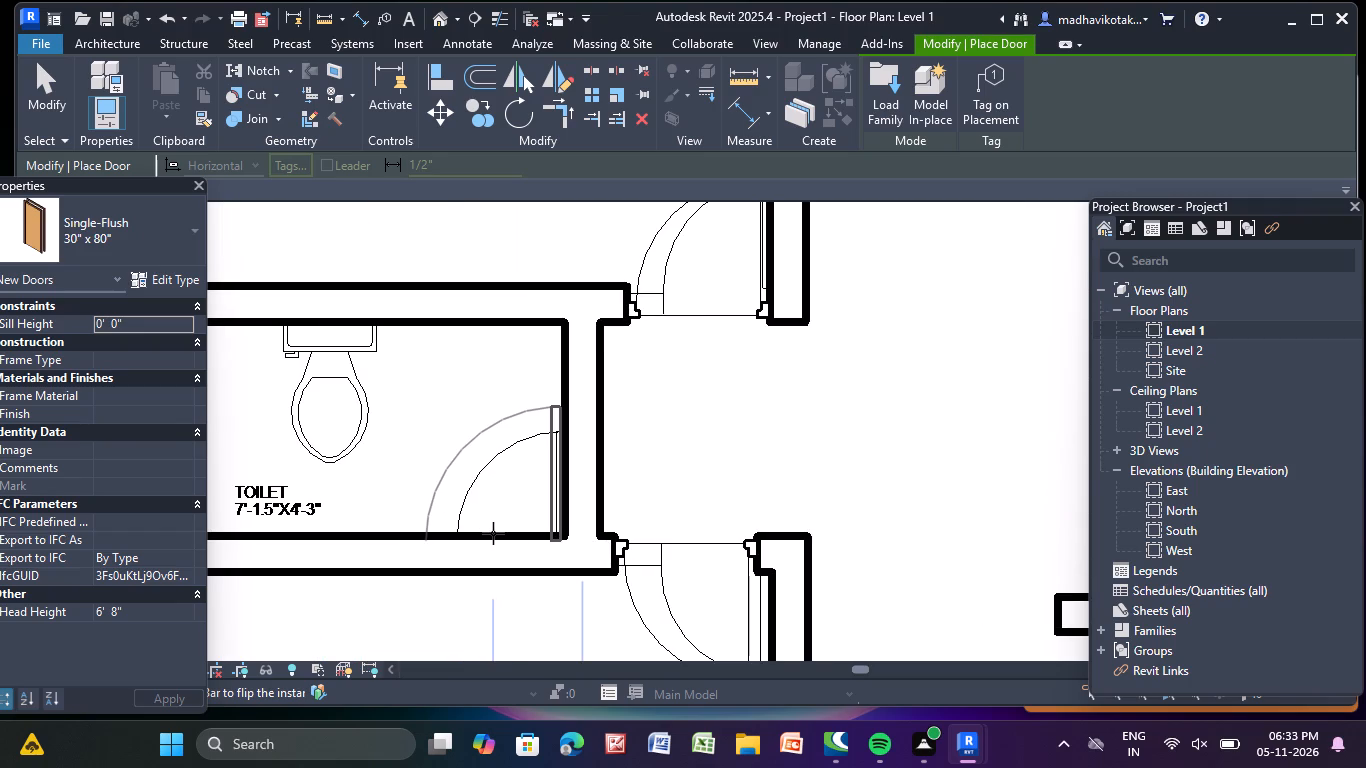
pyautogui.click(491, 531)
# Place a Single-Flush 30" x 80" door at the toilet beside the lower kitchen, swinging inward, centred about 1'-9" from the M.Bed Room side wall.
pyautogui.scroll(-5, 489, 526)
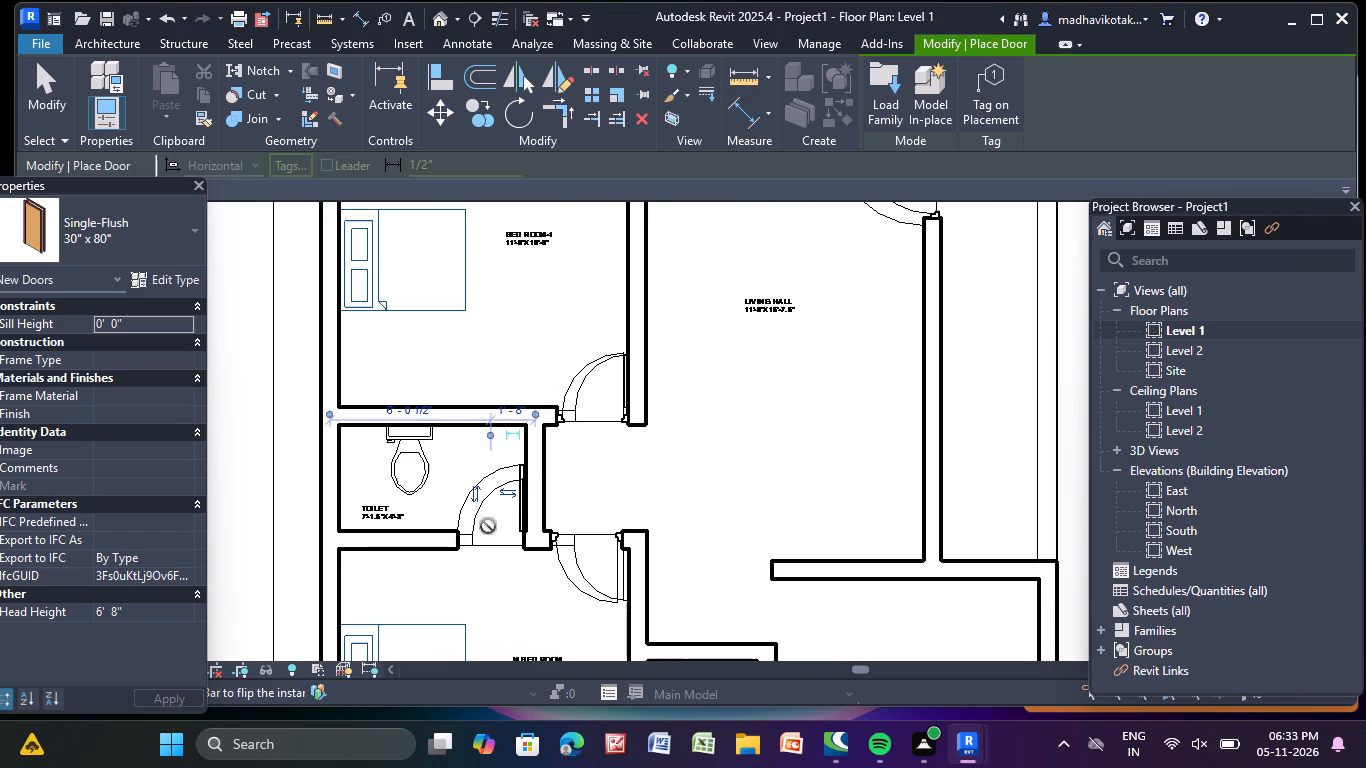
pyautogui.moveTo(488, 525); pyautogui.dragTo(418, 54, button='middle')
pyautogui.moveTo(497, 345); pyautogui.dragTo(451, 587, button='middle')
pyautogui.scroll(3, 518, 547)
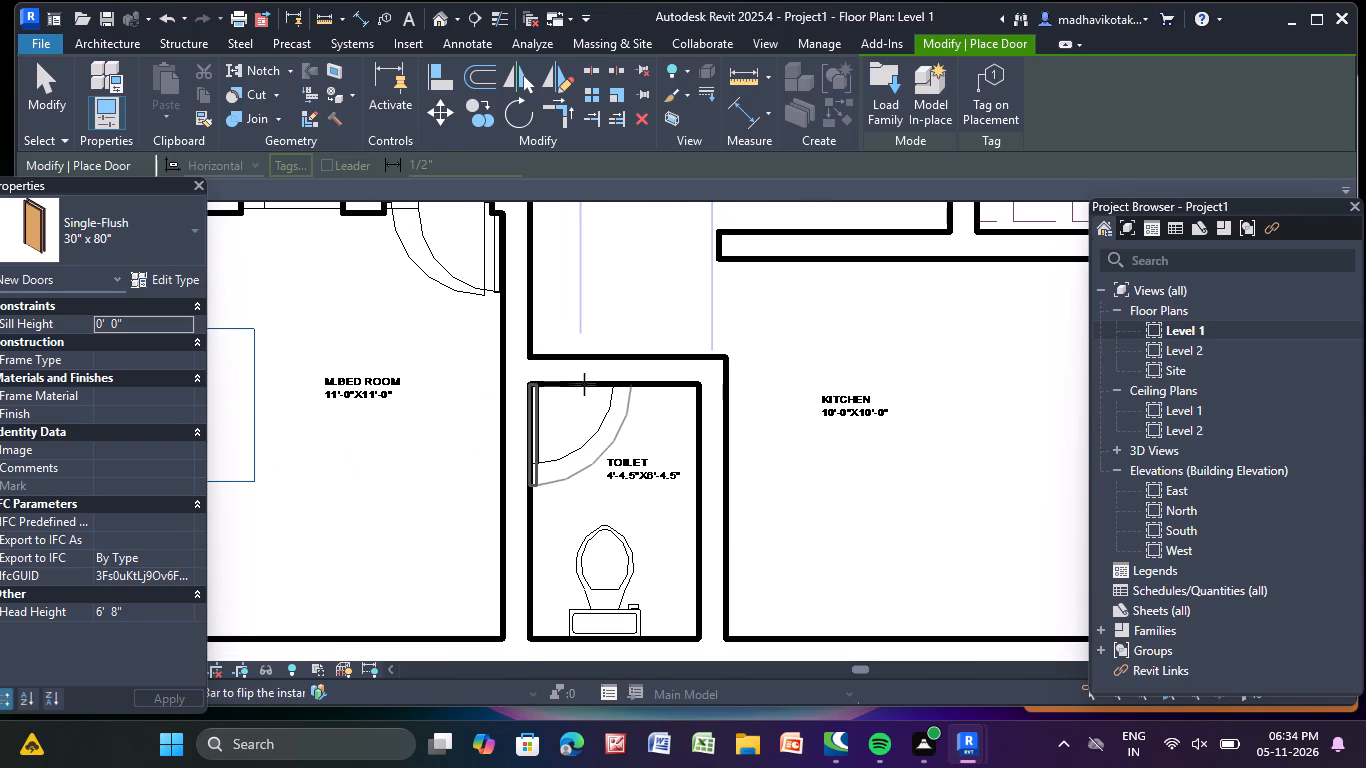
pyautogui.click(585, 384)
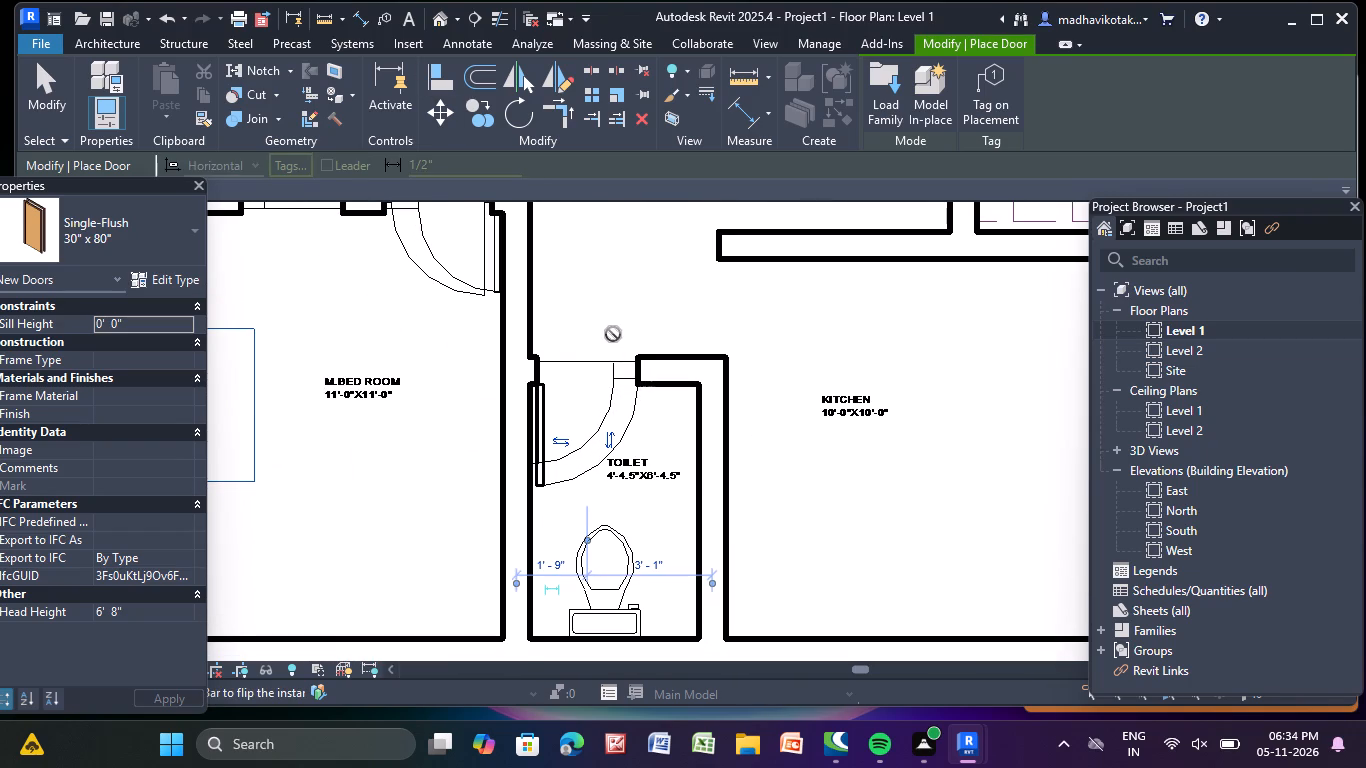
# Place a Single-Flush 30" x 80" door at the 7'-1.5"X4'-3" toilet above the foyer, swinging inward, centred about 1'-9" from the corner wall.
pyautogui.scroll(-3, 613, 334)
pyautogui.moveTo(613, 333); pyautogui.dragTo(529, 651, button='middle')
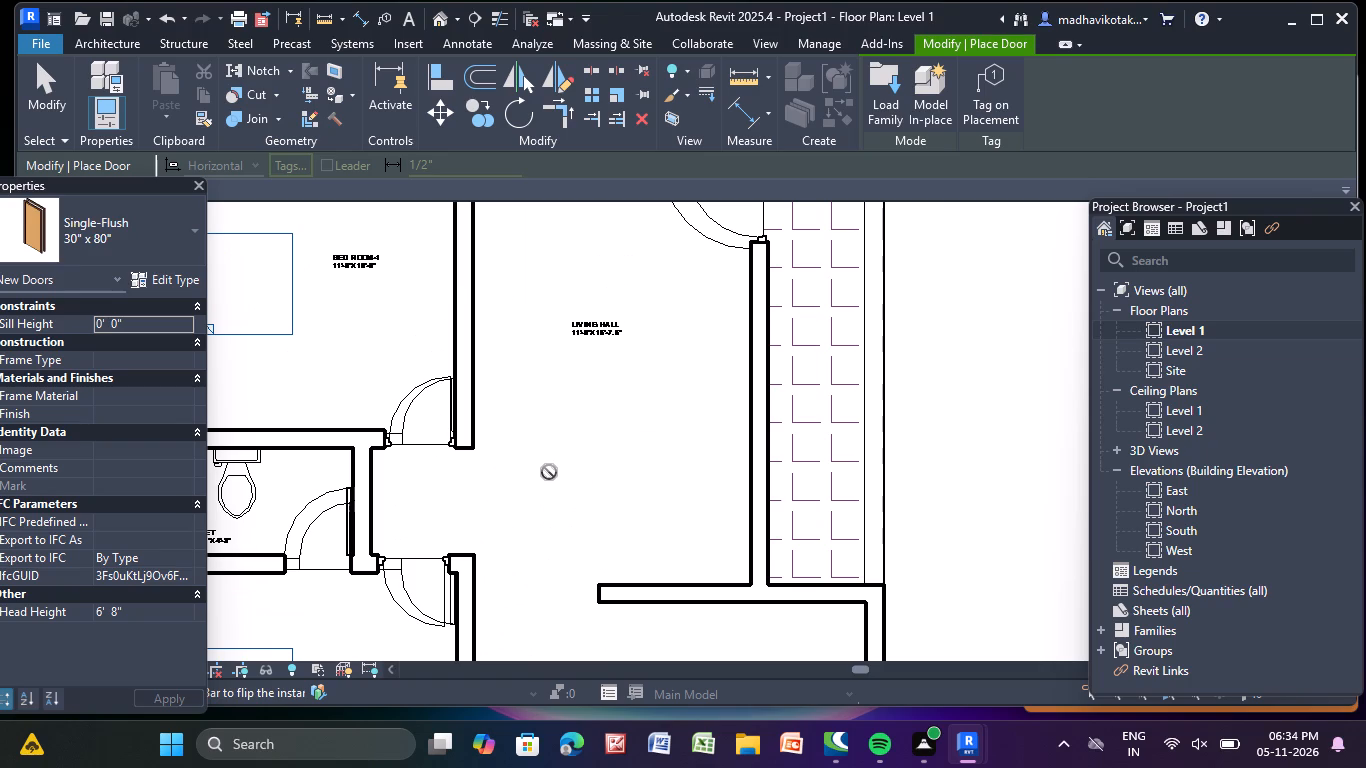
pyautogui.moveTo(549, 472); pyautogui.dragTo(591, 710, button='middle')
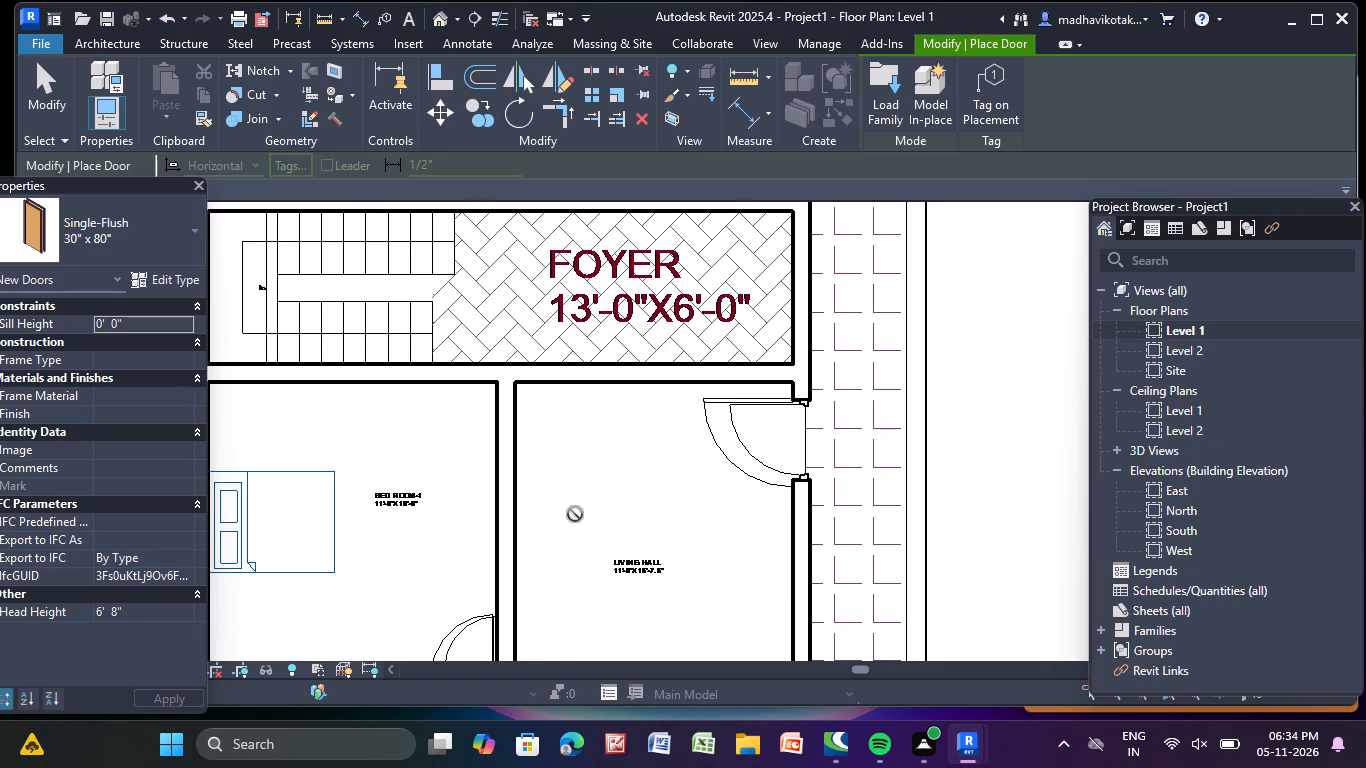
pyautogui.moveTo(575, 516); pyautogui.dragTo(646, 720, button='middle')
pyautogui.moveTo(551, 477); pyautogui.dragTo(565, 762, button='middle')
pyautogui.moveTo(478, 468); pyautogui.dragTo(478, 582, button='middle')
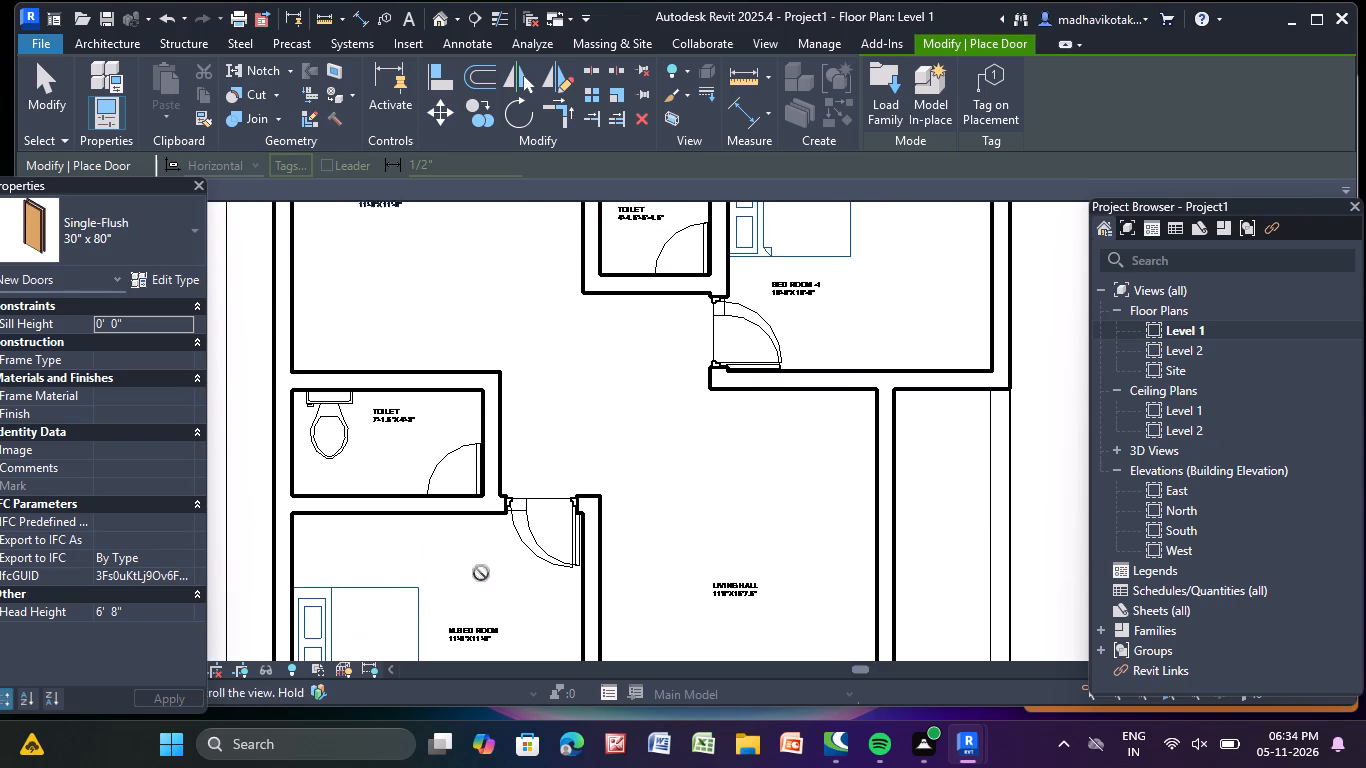
pyautogui.scroll(5, 454, 488)
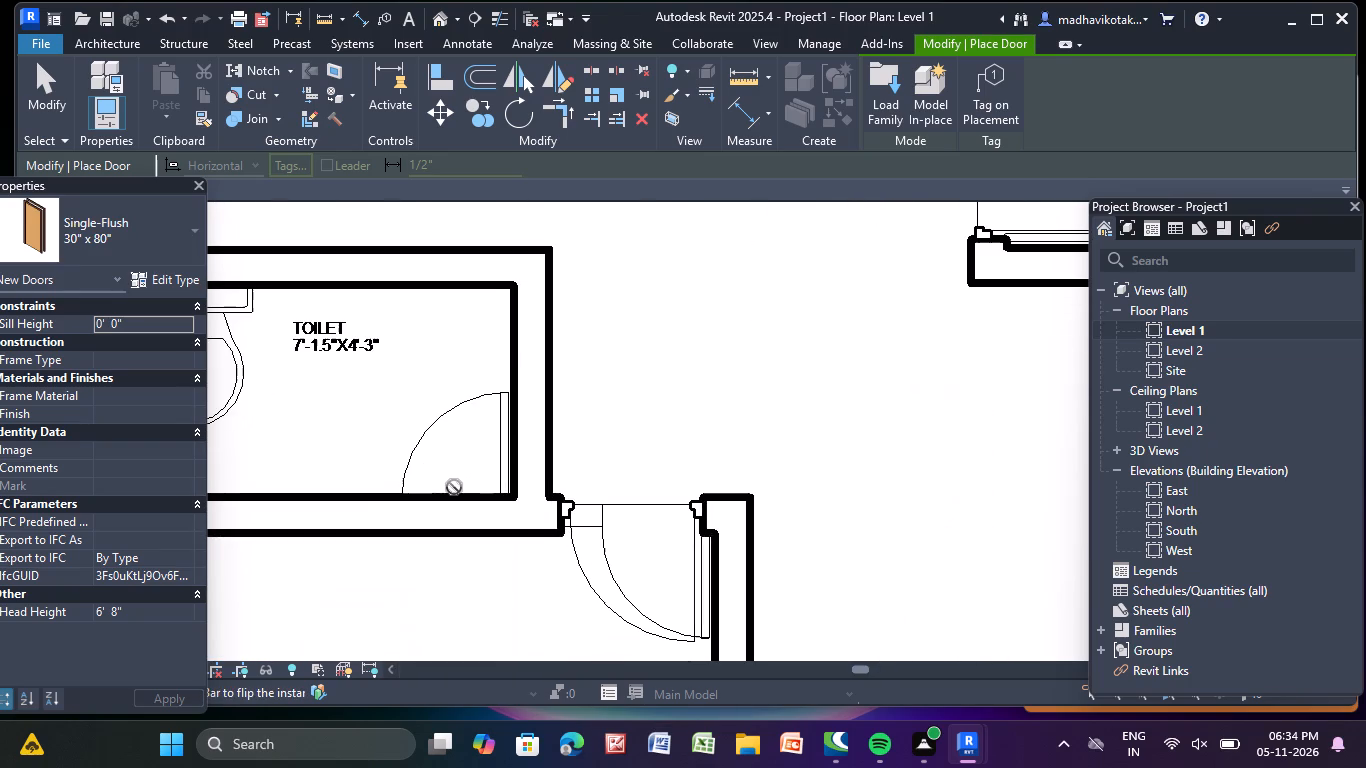
pyautogui.click(437, 494)
# Place a Single-Flush 30" x 80" door at the toilet beside the 10'-0"X10'-0" Bed Room -1 above the foyer, matching the drawn inward swing.
pyautogui.scroll(-4, 581, 349)
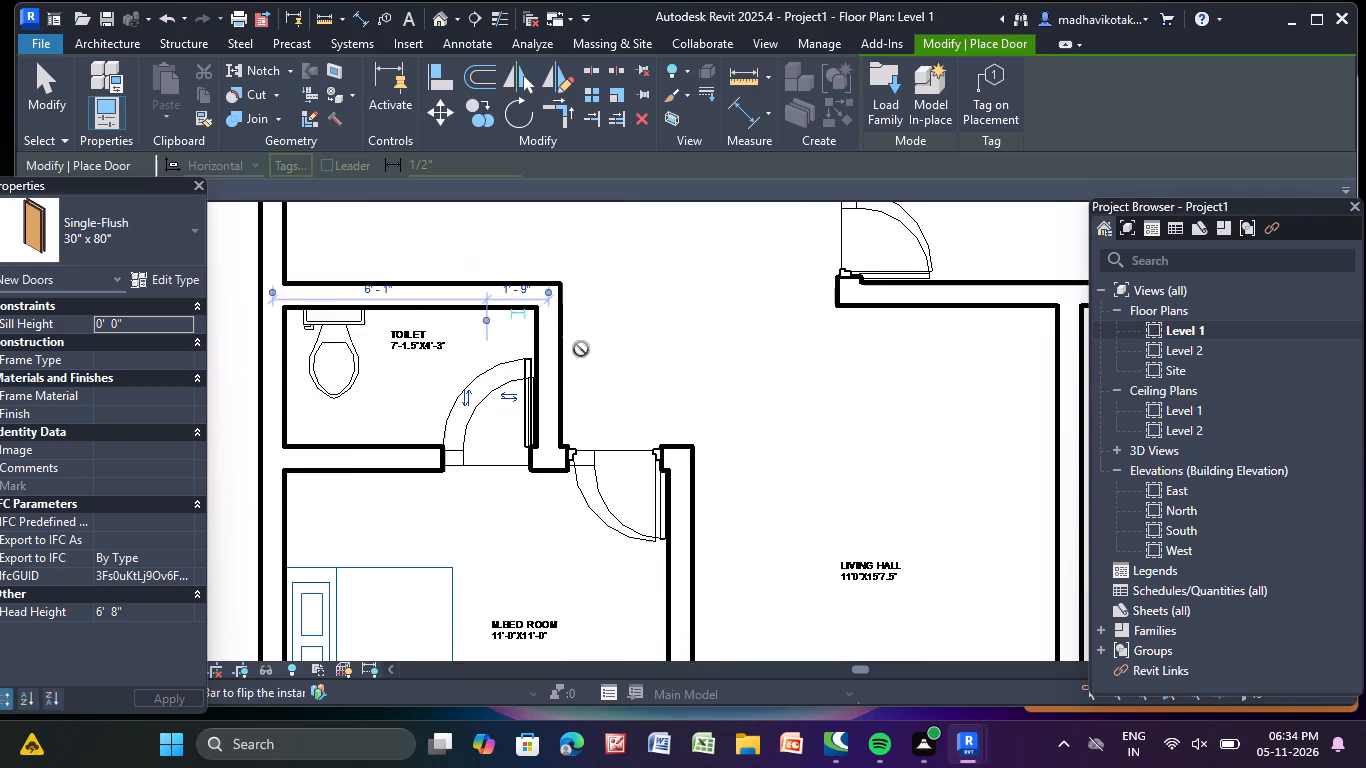
pyautogui.scroll(-1, 581, 349)
pyautogui.moveTo(581, 351); pyautogui.dragTo(612, 767, button='middle')
pyautogui.moveTo(663, 601); pyautogui.dragTo(479, 339, button='middle')
pyautogui.scroll(6, 479, 339)
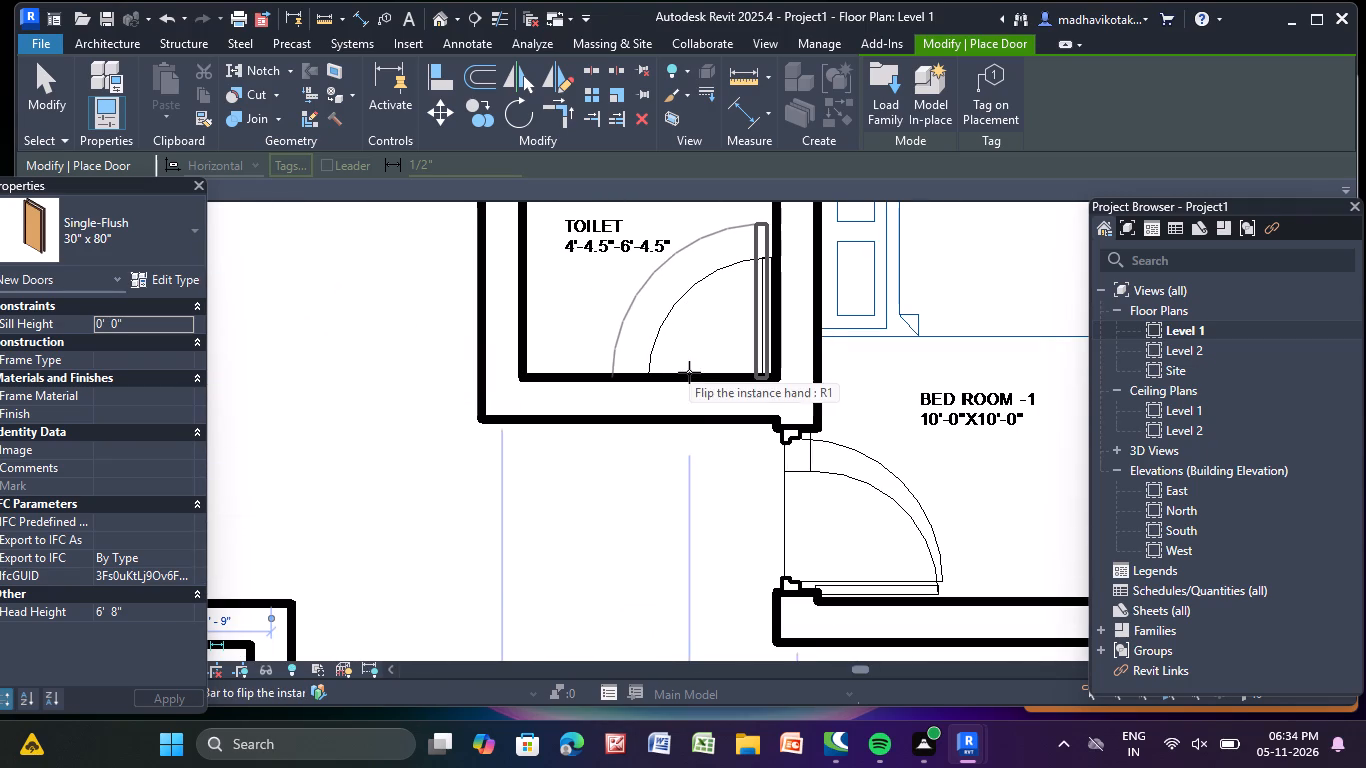
pyautogui.click(689, 371)
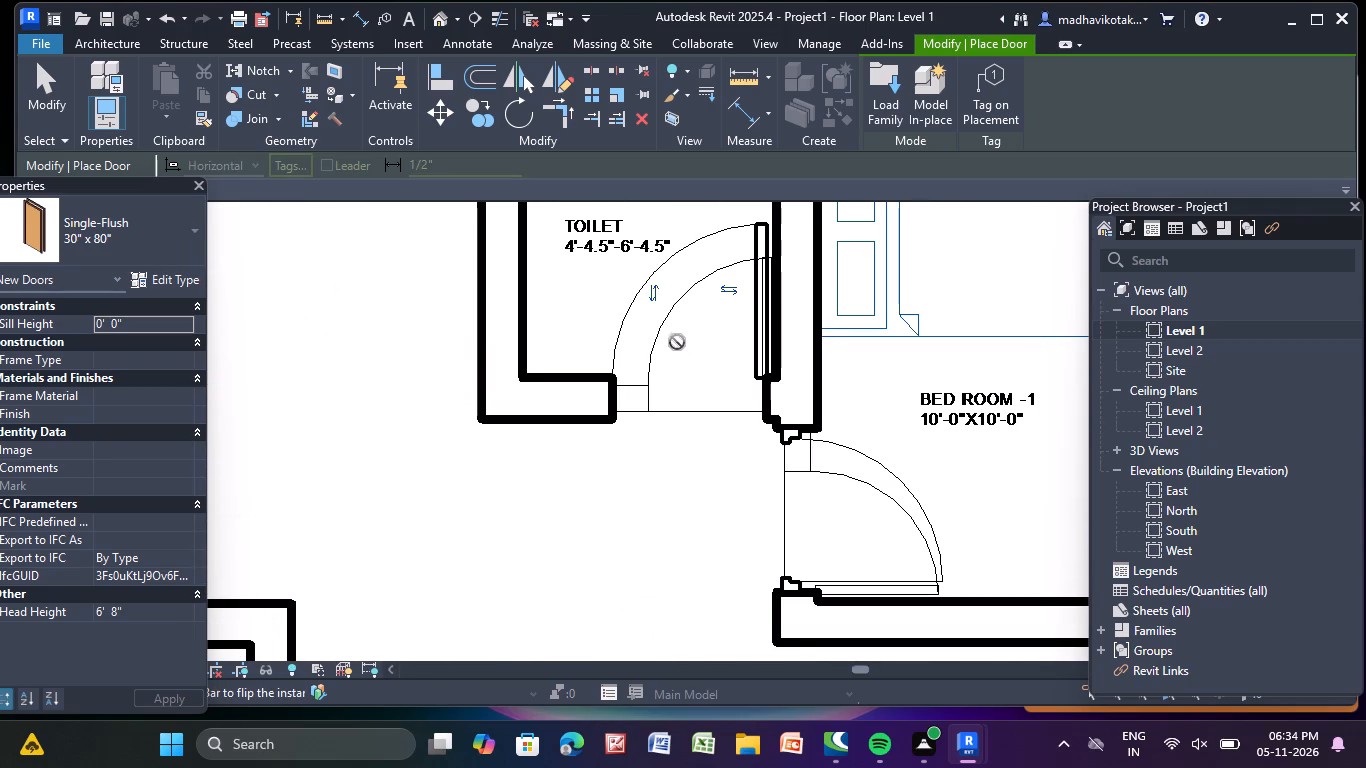
pyautogui.press('Escape')
pyautogui.press('Escape')
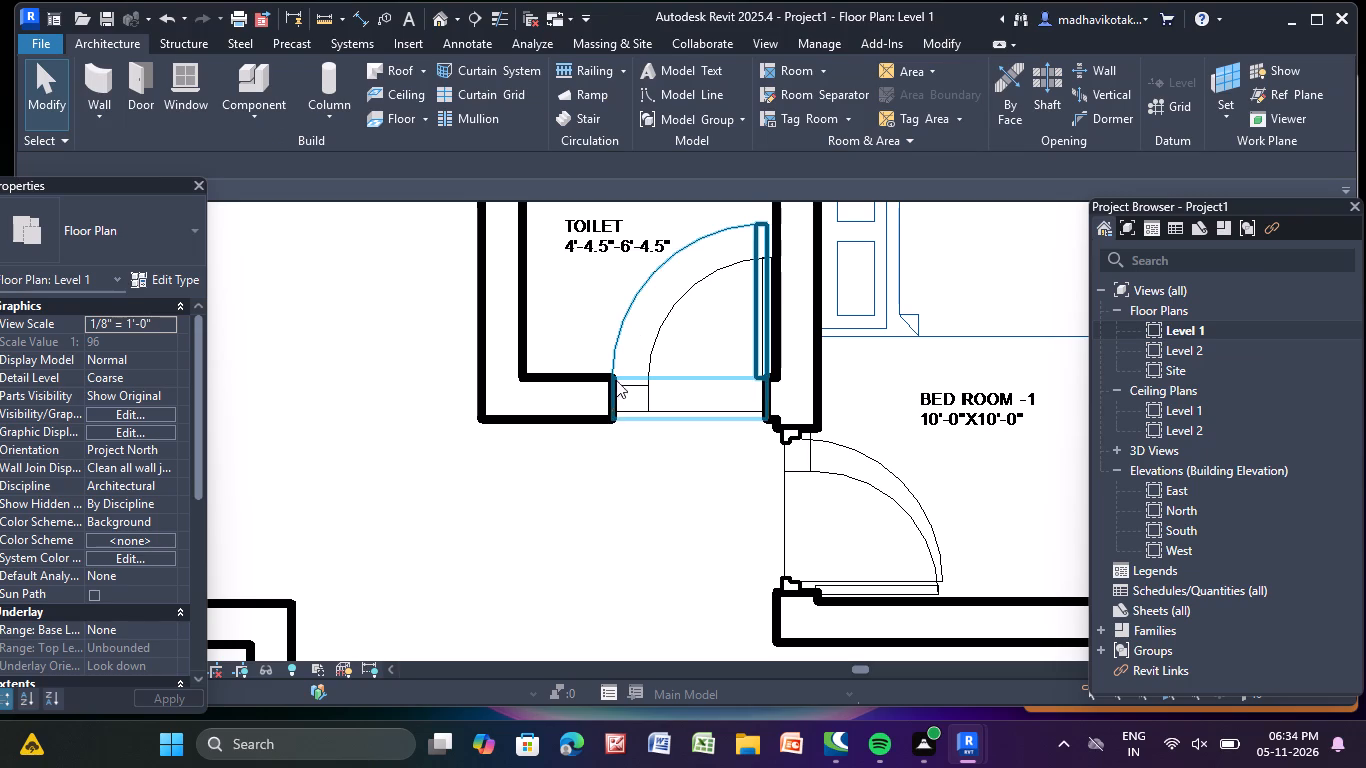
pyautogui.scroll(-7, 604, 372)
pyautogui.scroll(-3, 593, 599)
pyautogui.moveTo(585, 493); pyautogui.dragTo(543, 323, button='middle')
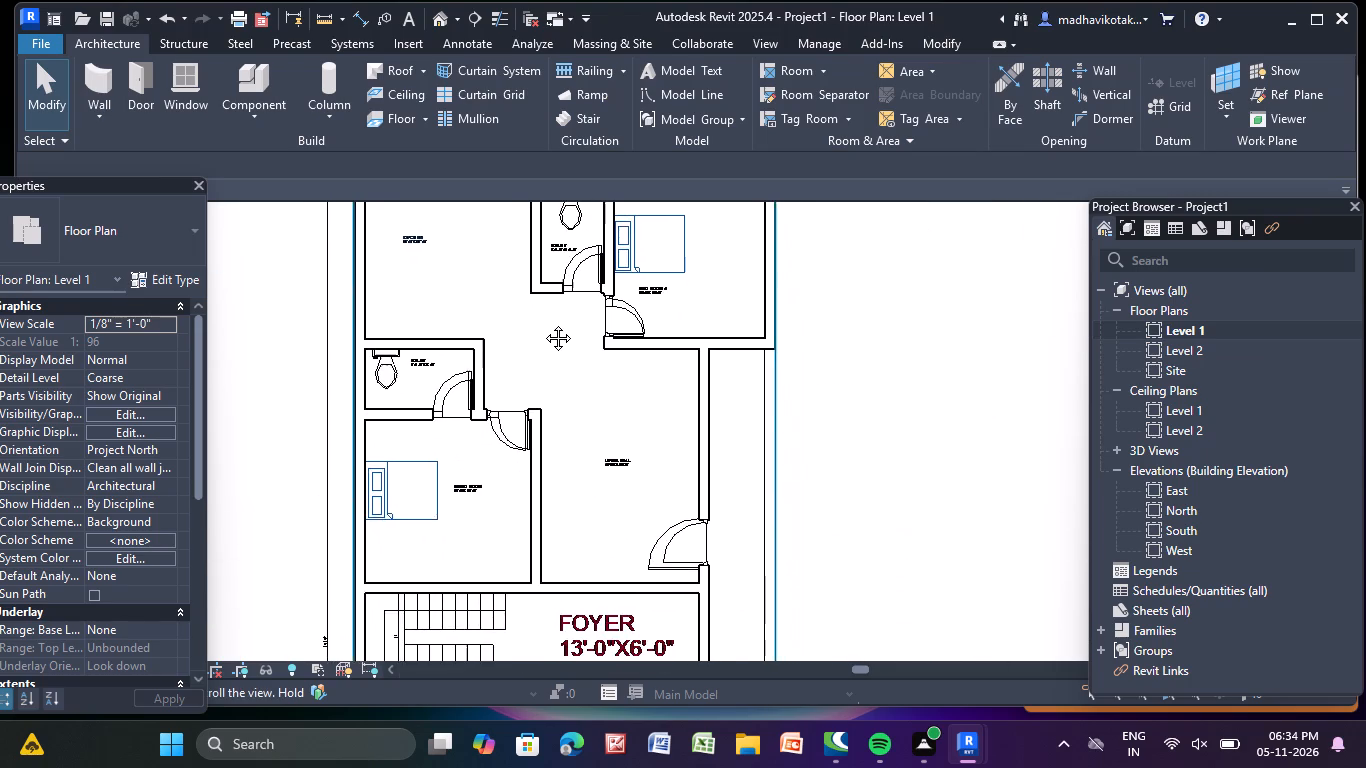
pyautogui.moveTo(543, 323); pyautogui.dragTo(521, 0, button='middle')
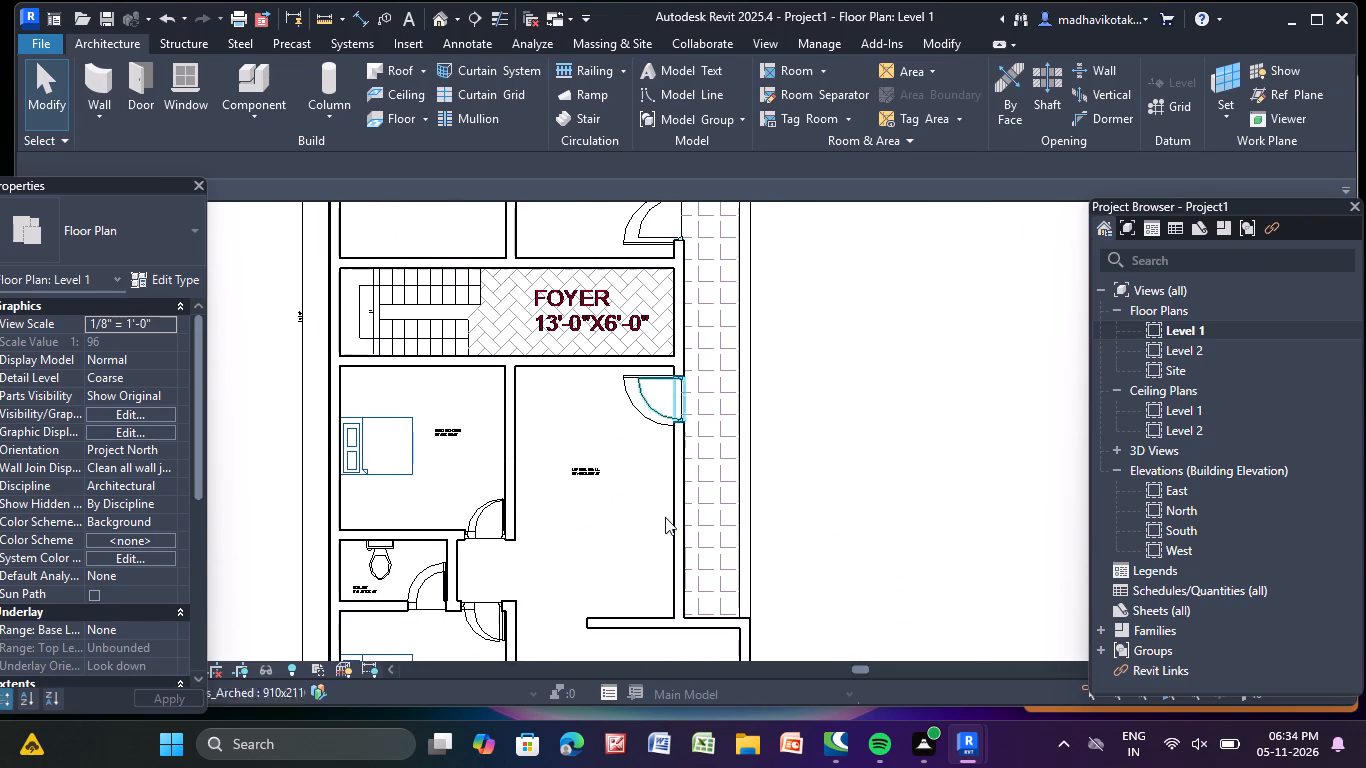
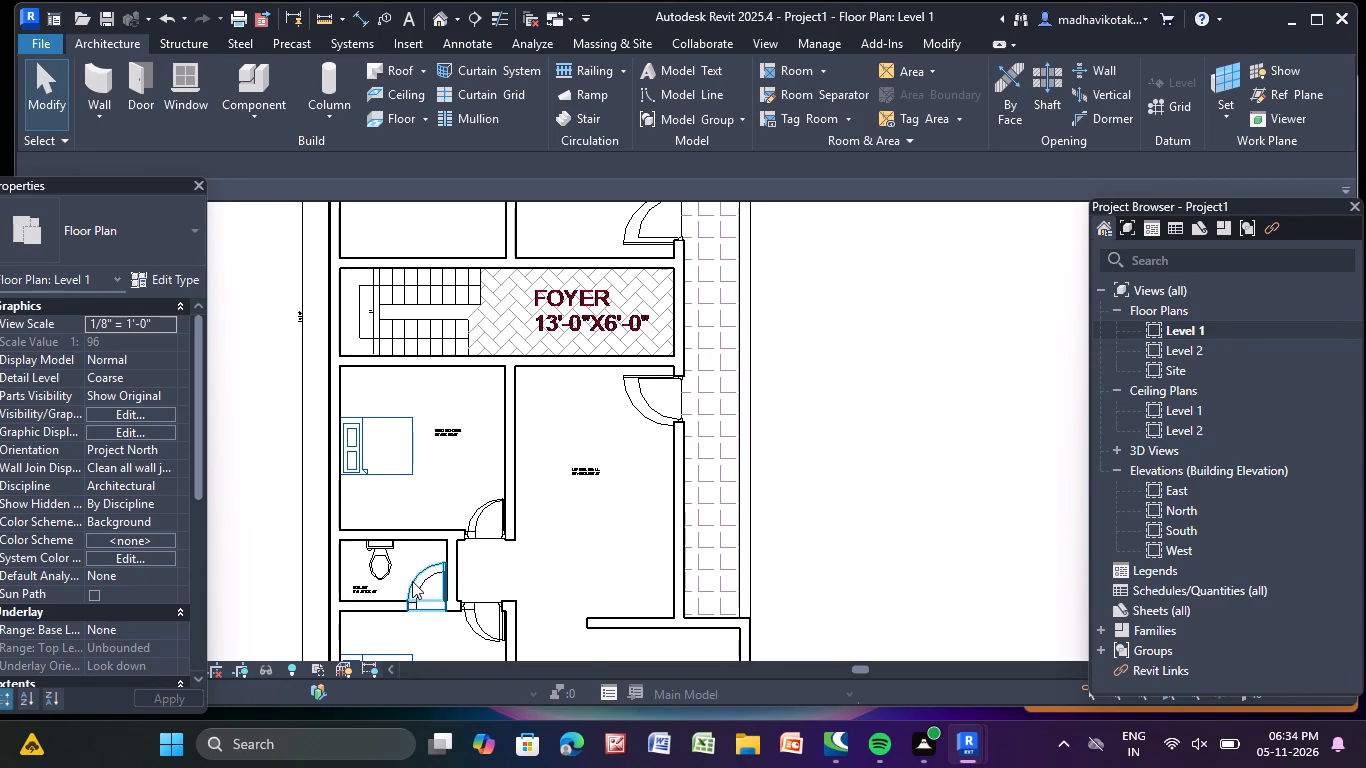
# Start a custom sketched stair run in the foyer and draw its boundary line along the upper foyer wall, 9'-3 1/4" long to the corner.
pyautogui.moveTo(412, 580); pyautogui.dragTo(451, 276, button='middle')
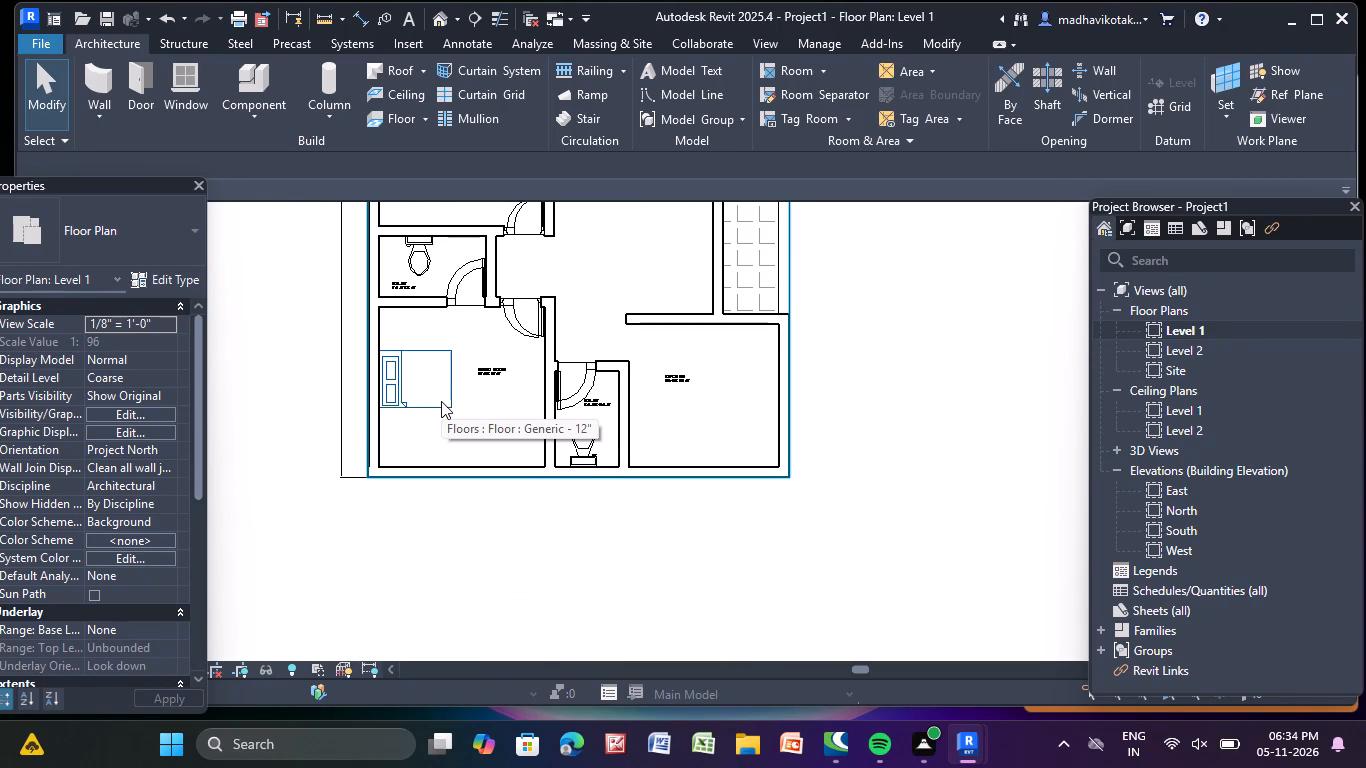
pyautogui.scroll(1, 441, 401)
pyautogui.moveTo(441, 401); pyautogui.dragTo(452, 460, button='middle')
pyautogui.scroll(-3, 453, 437)
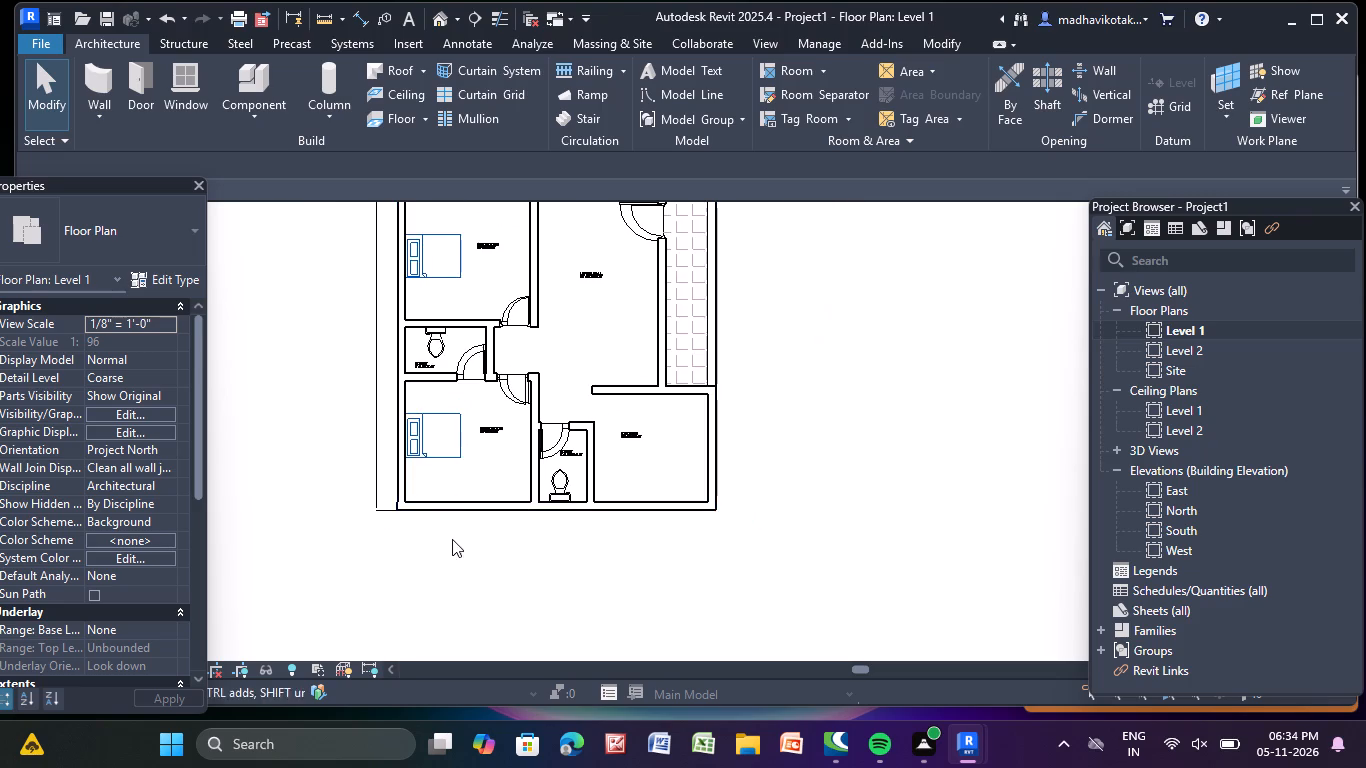
pyautogui.scroll(-3, 455, 431)
pyautogui.moveTo(455, 431); pyautogui.dragTo(416, 591, button='middle')
pyautogui.scroll(7, 394, 413)
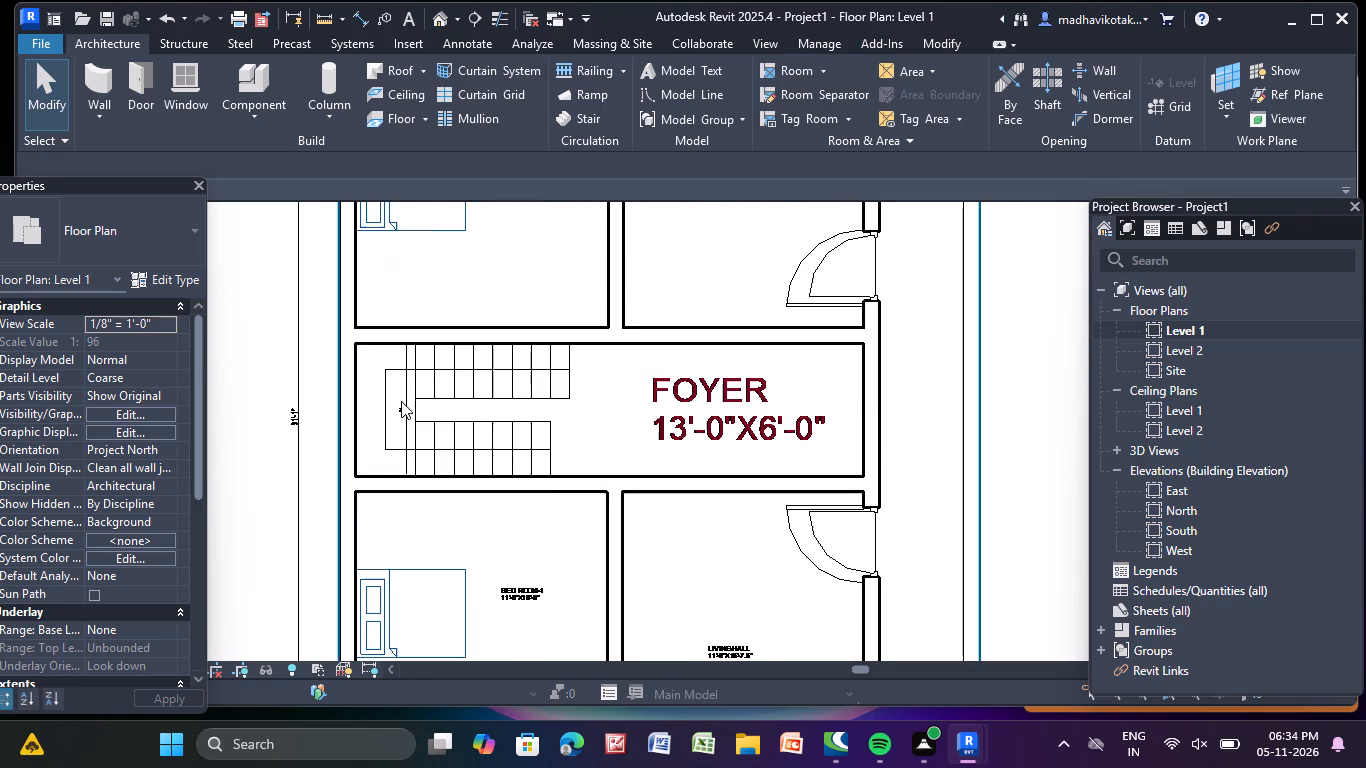
pyautogui.scroll(2, 401, 401)
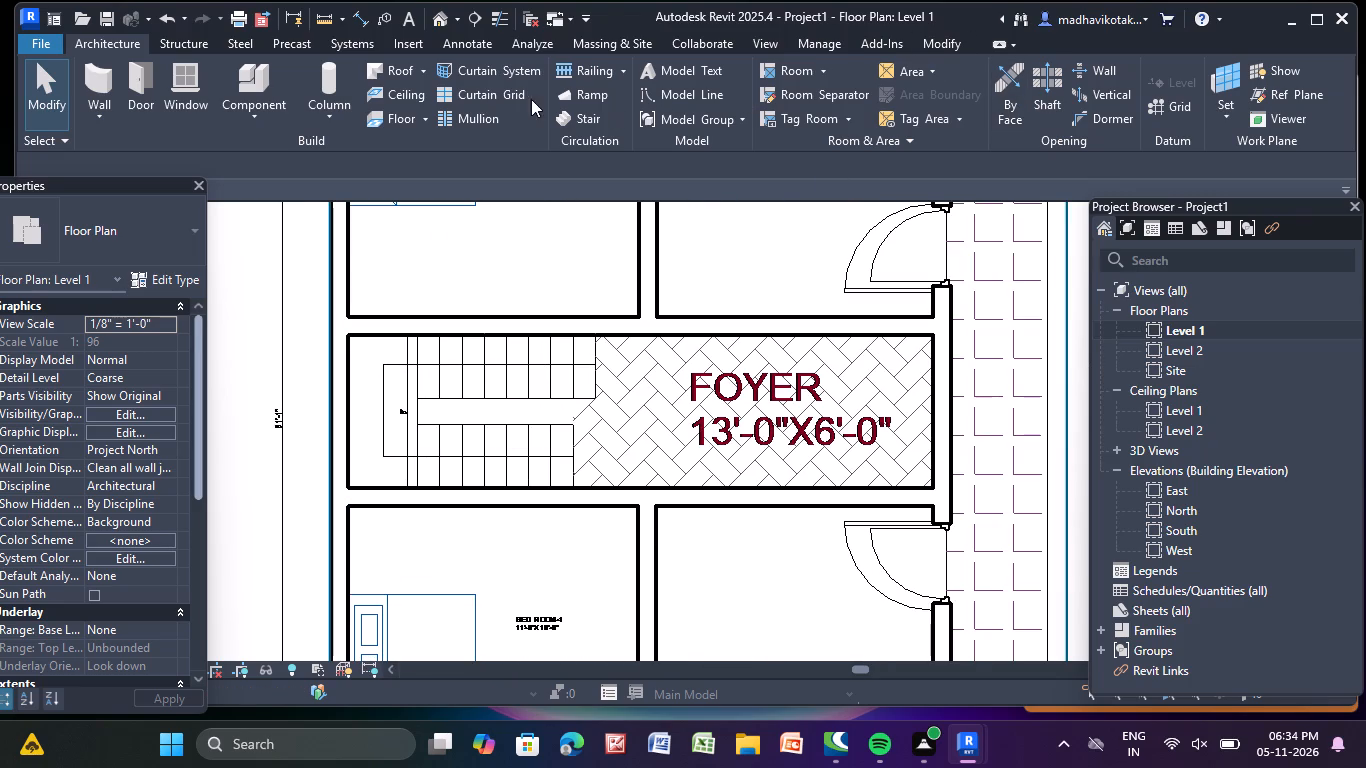
pyautogui.click(579, 120)
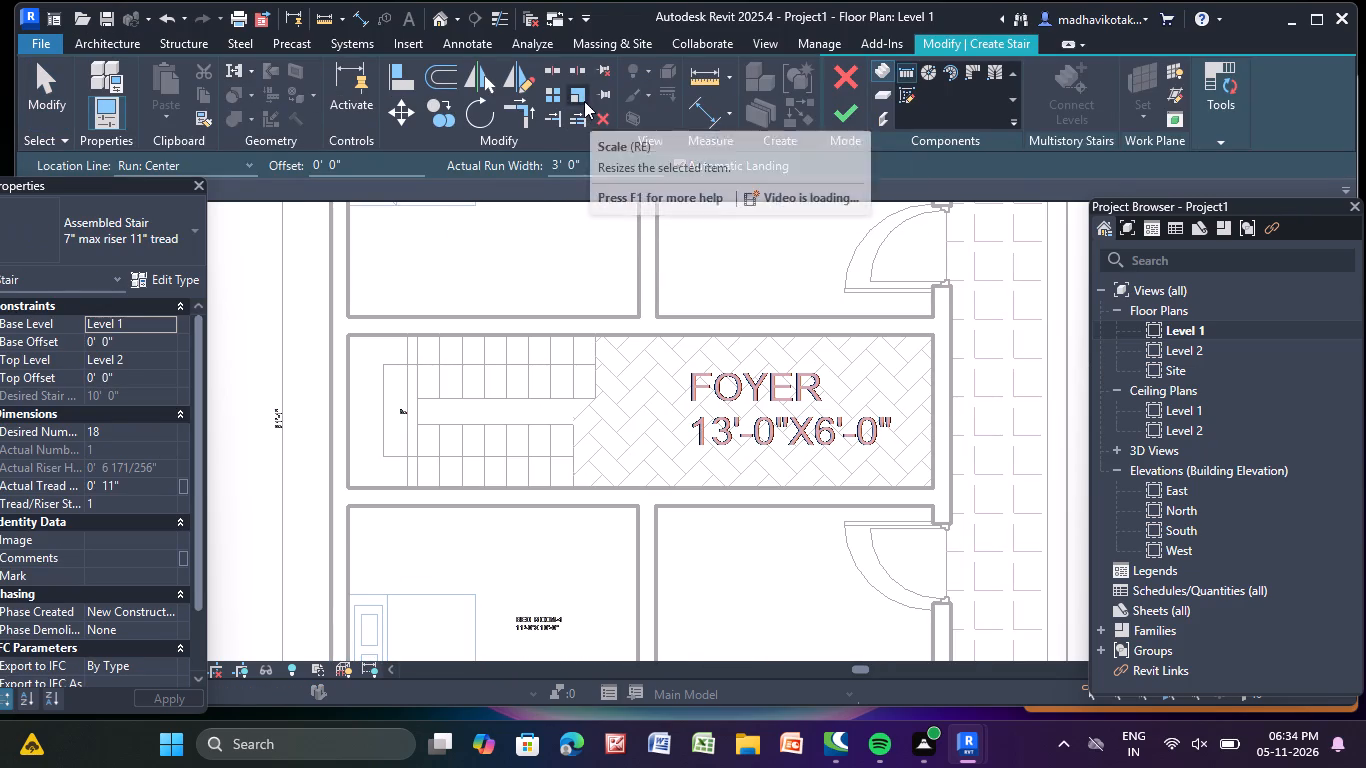
pyautogui.click(905, 95)
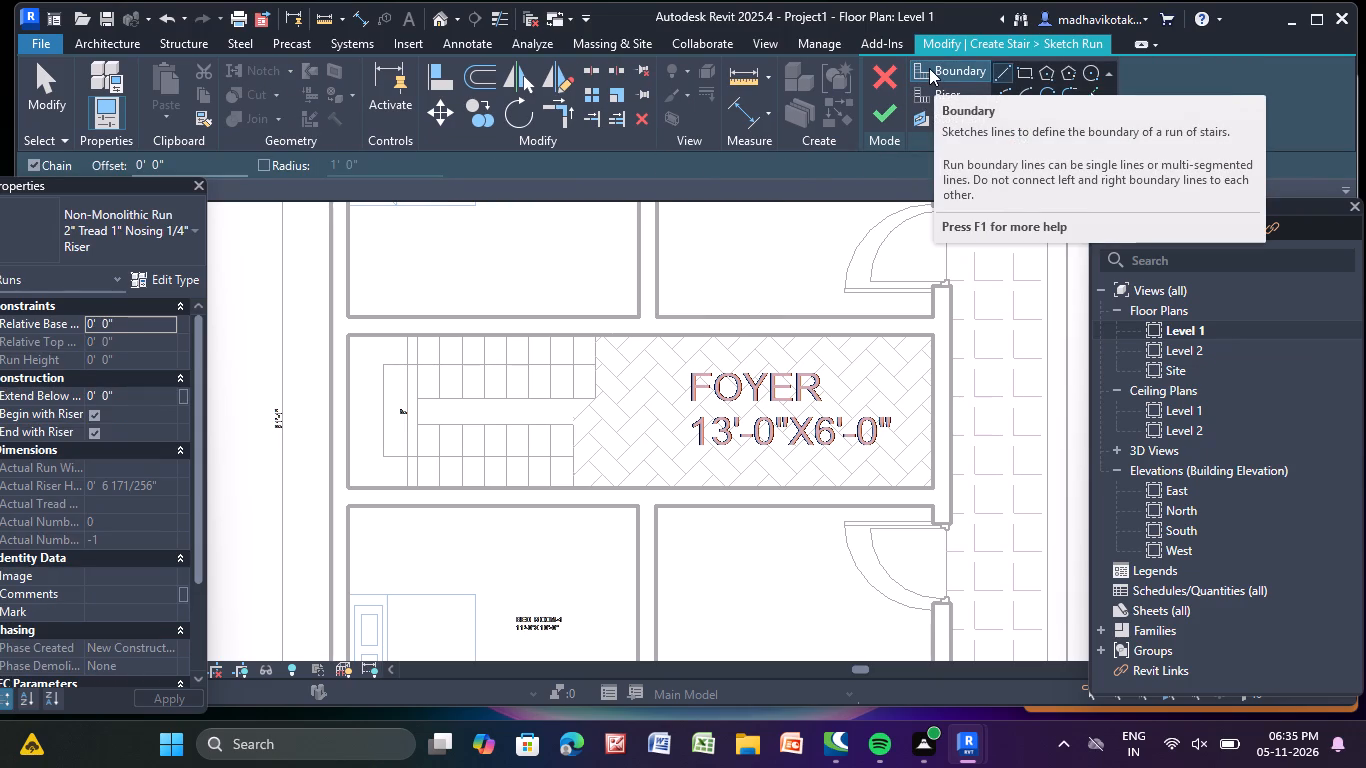
pyautogui.click(929, 67)
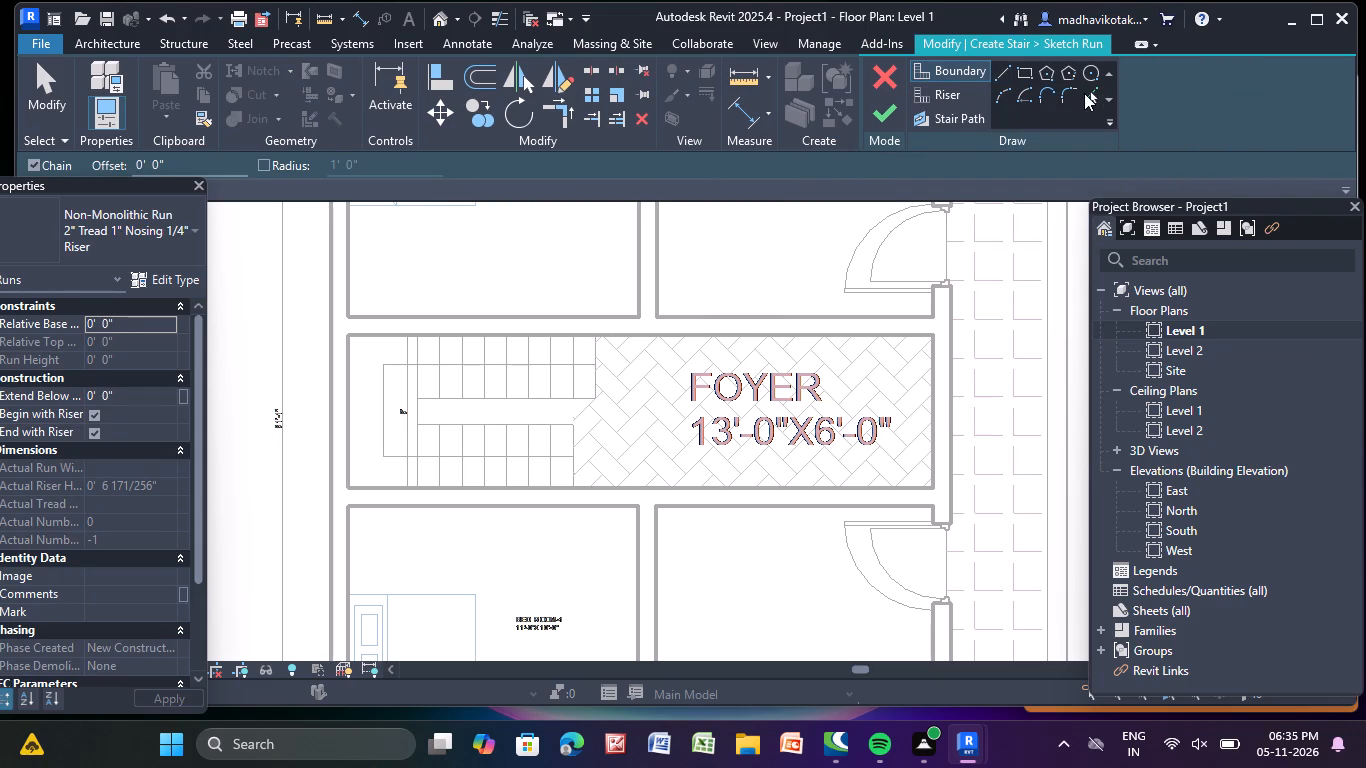
pyautogui.click(1086, 93)
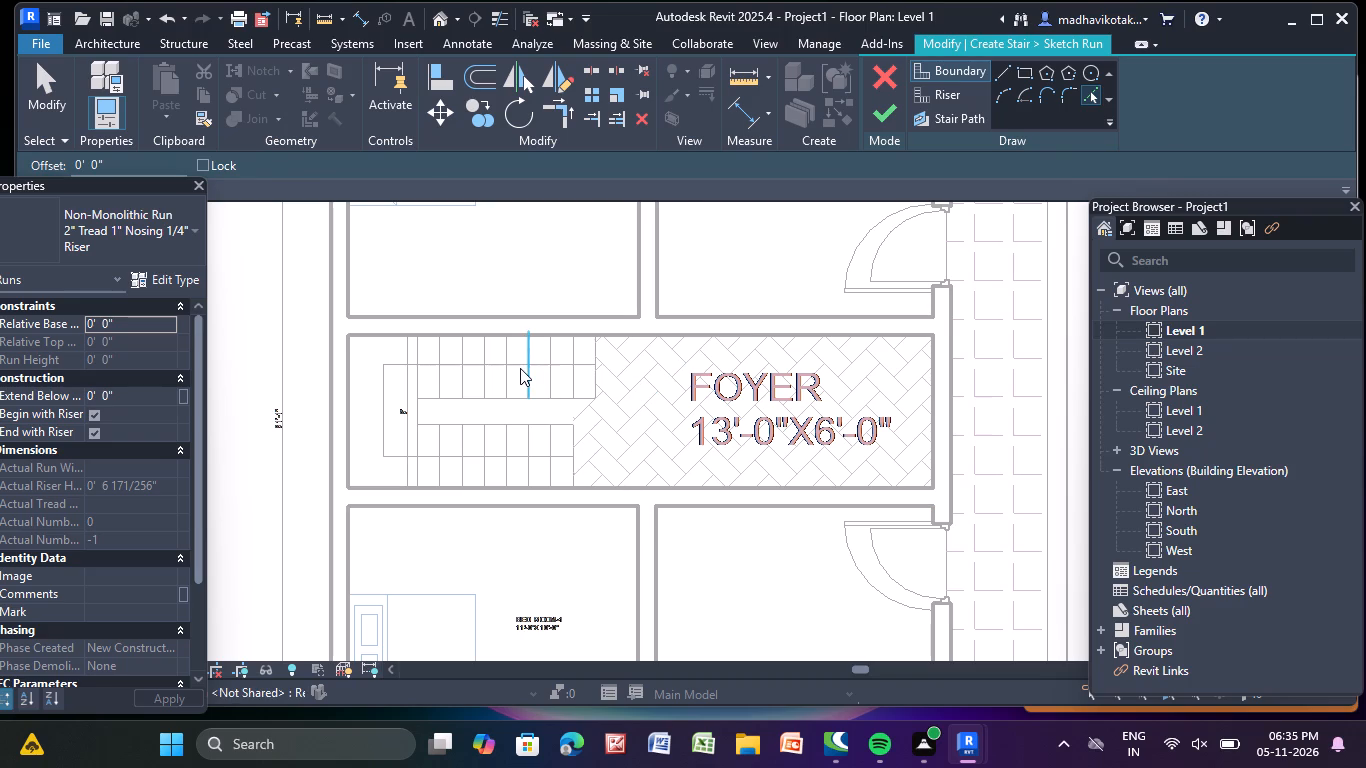
pyautogui.scroll(3, 520, 367)
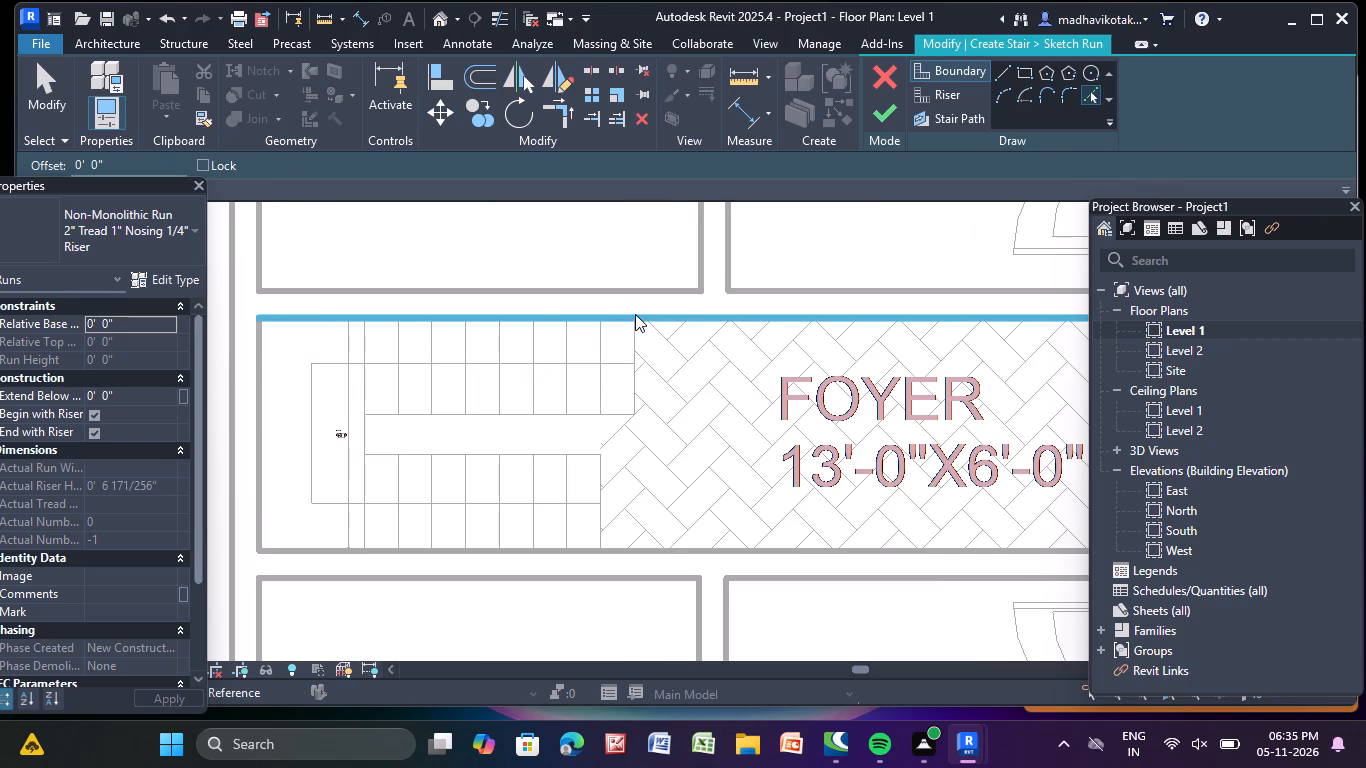
pyautogui.click(970, 70)
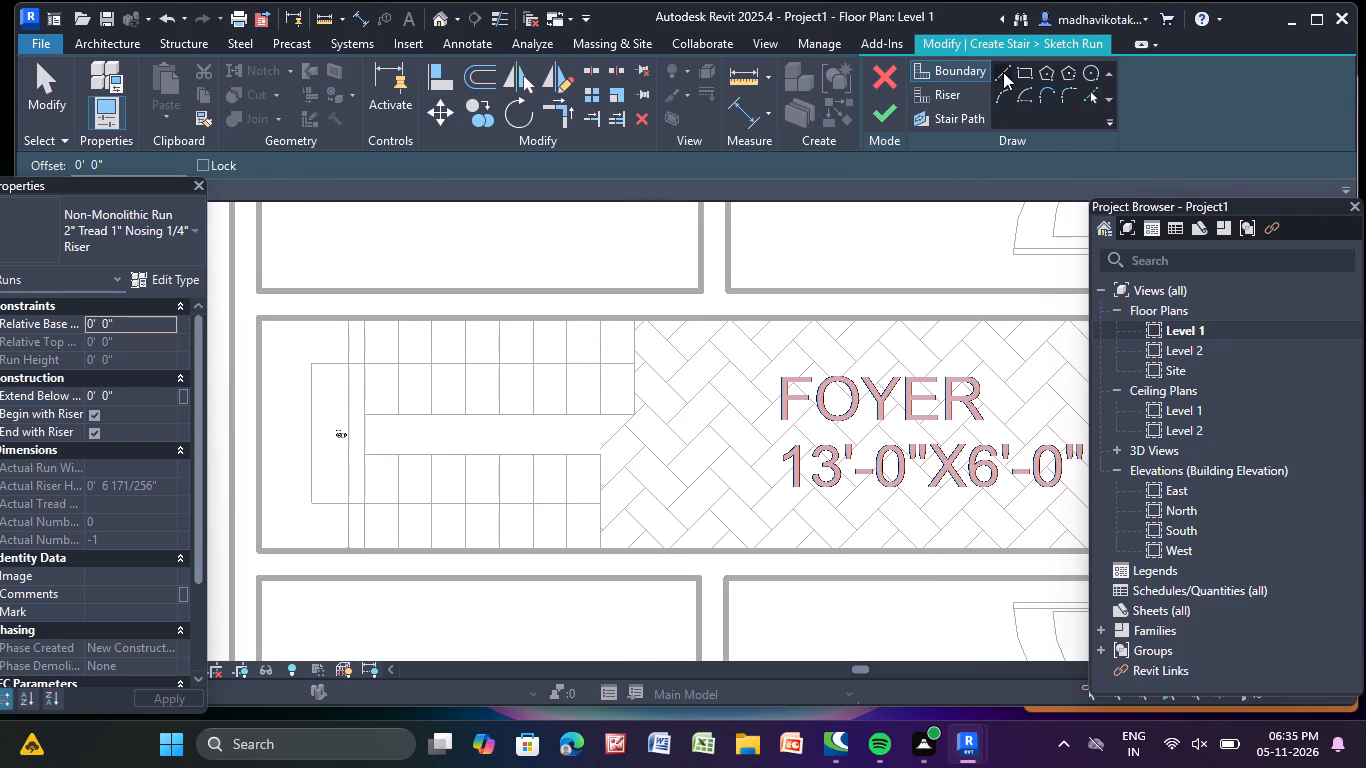
pyautogui.click(1002, 71)
pyautogui.scroll(1, 570, 250)
pyautogui.scroll(2, 555, 360)
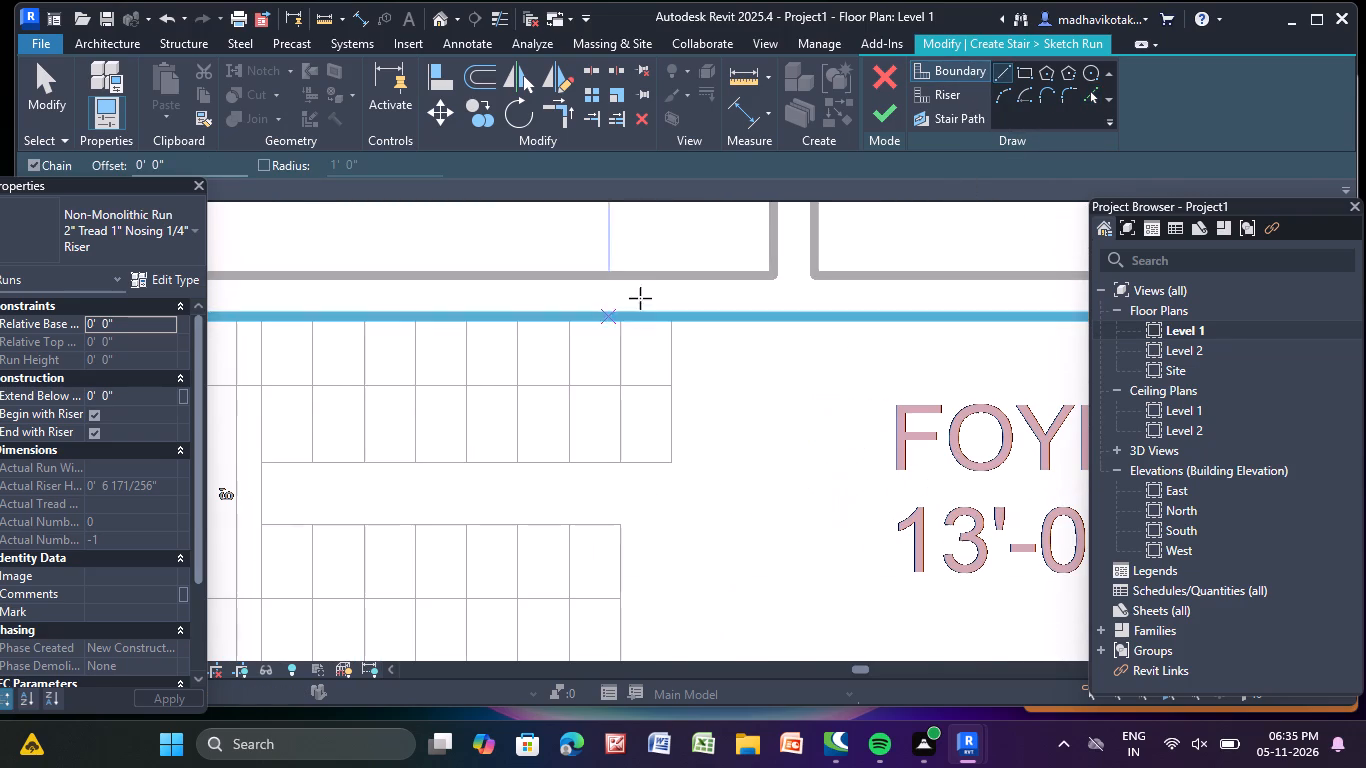
pyautogui.click(672, 317)
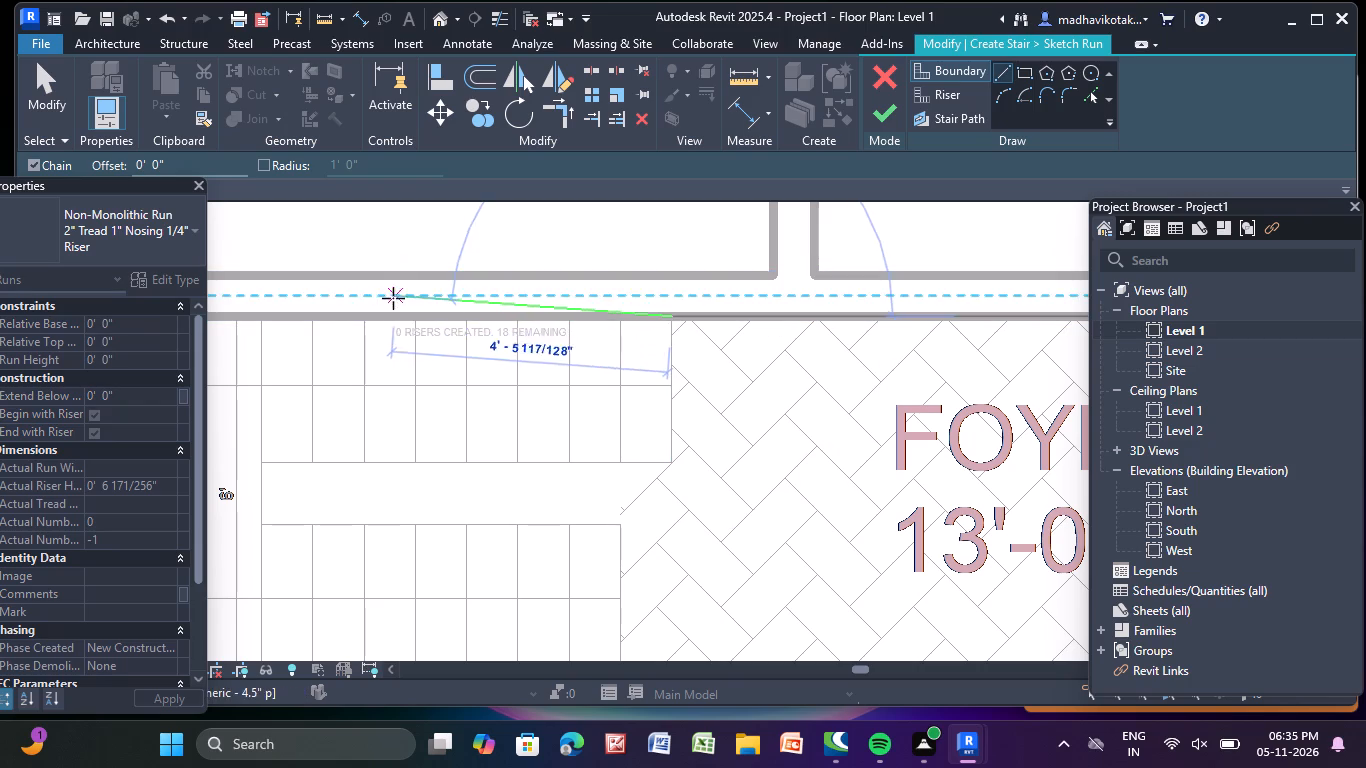
pyautogui.scroll(-3, 360, 319)
pyautogui.moveTo(360, 319); pyautogui.dragTo(529, 267, button='middle')
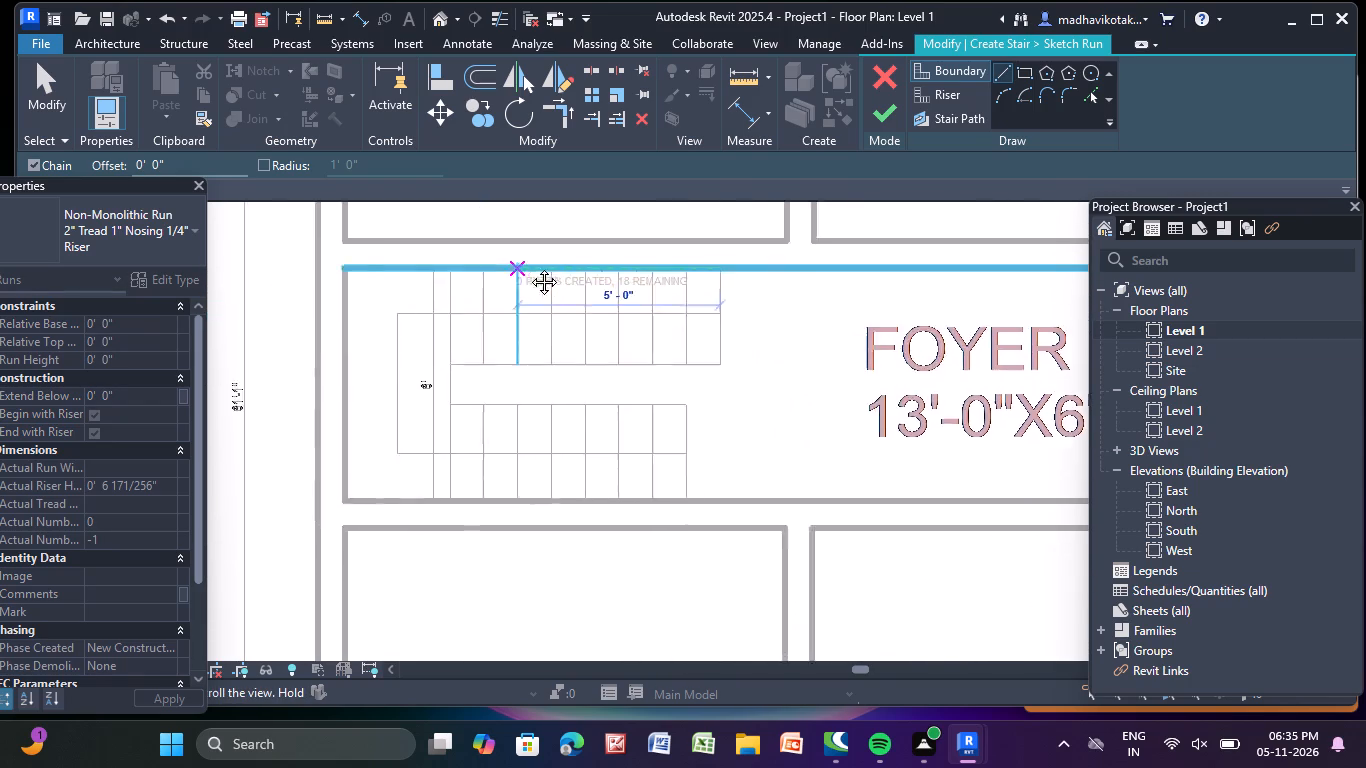
pyautogui.moveTo(529, 267); pyautogui.dragTo(643, 244, button='middle')
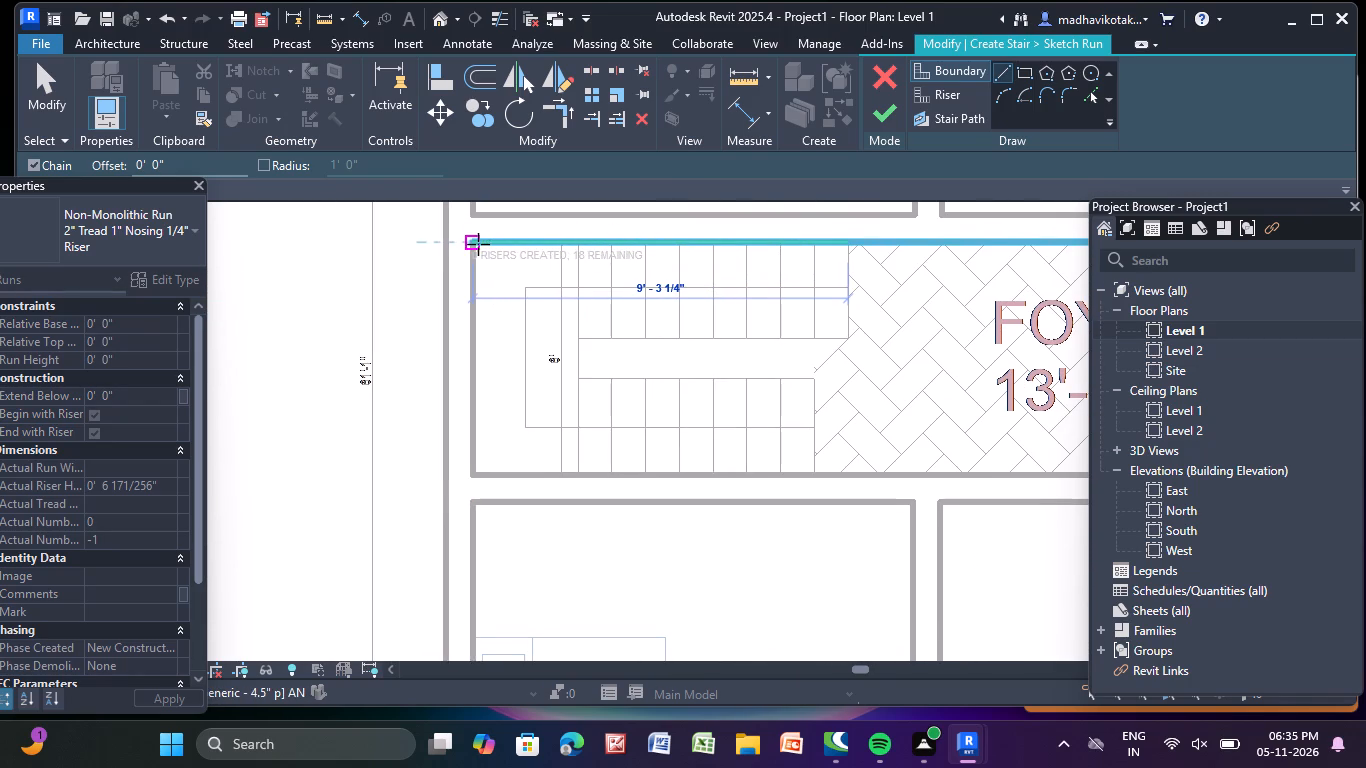
pyautogui.click(473, 242)
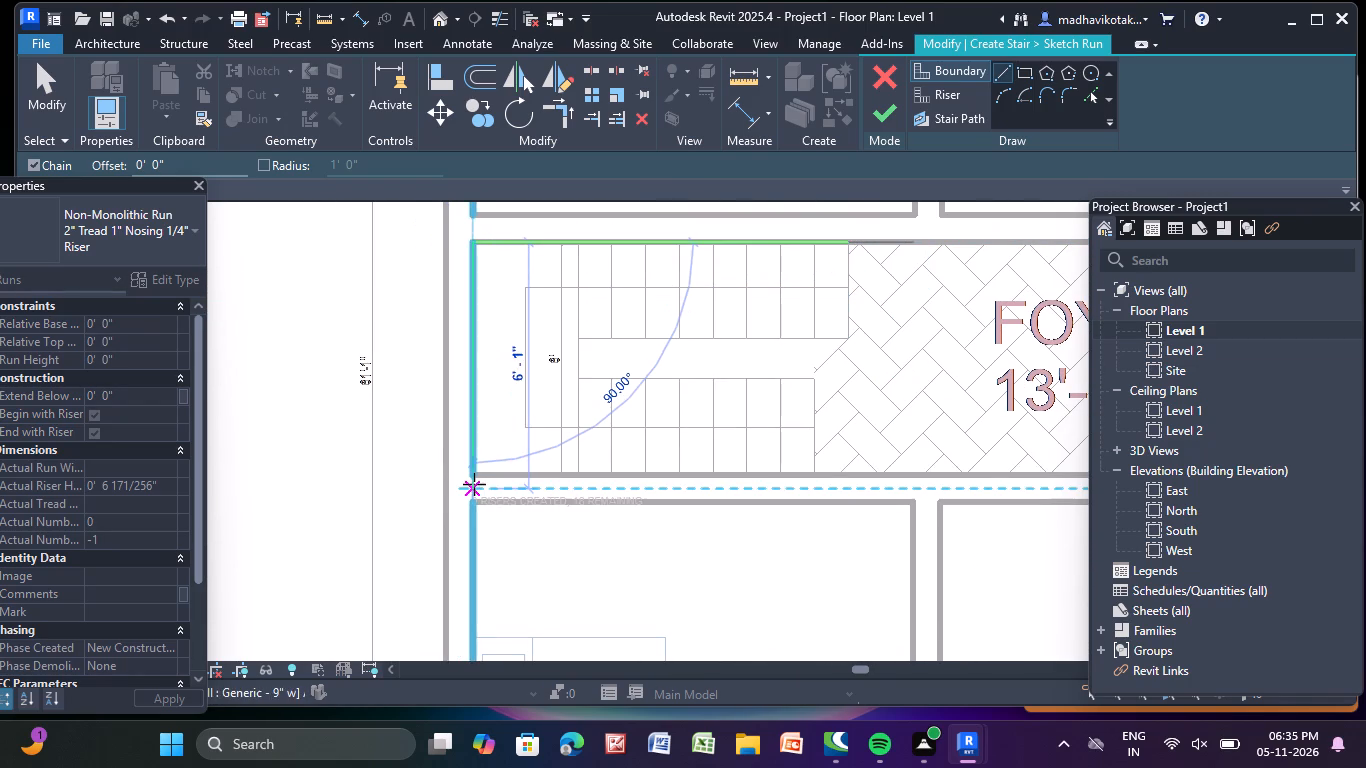
# Continue the run boundary along the stair's end wall and the lower foyer wall to the first riser line of the lower flight.
pyautogui.scroll(8, 478, 480)
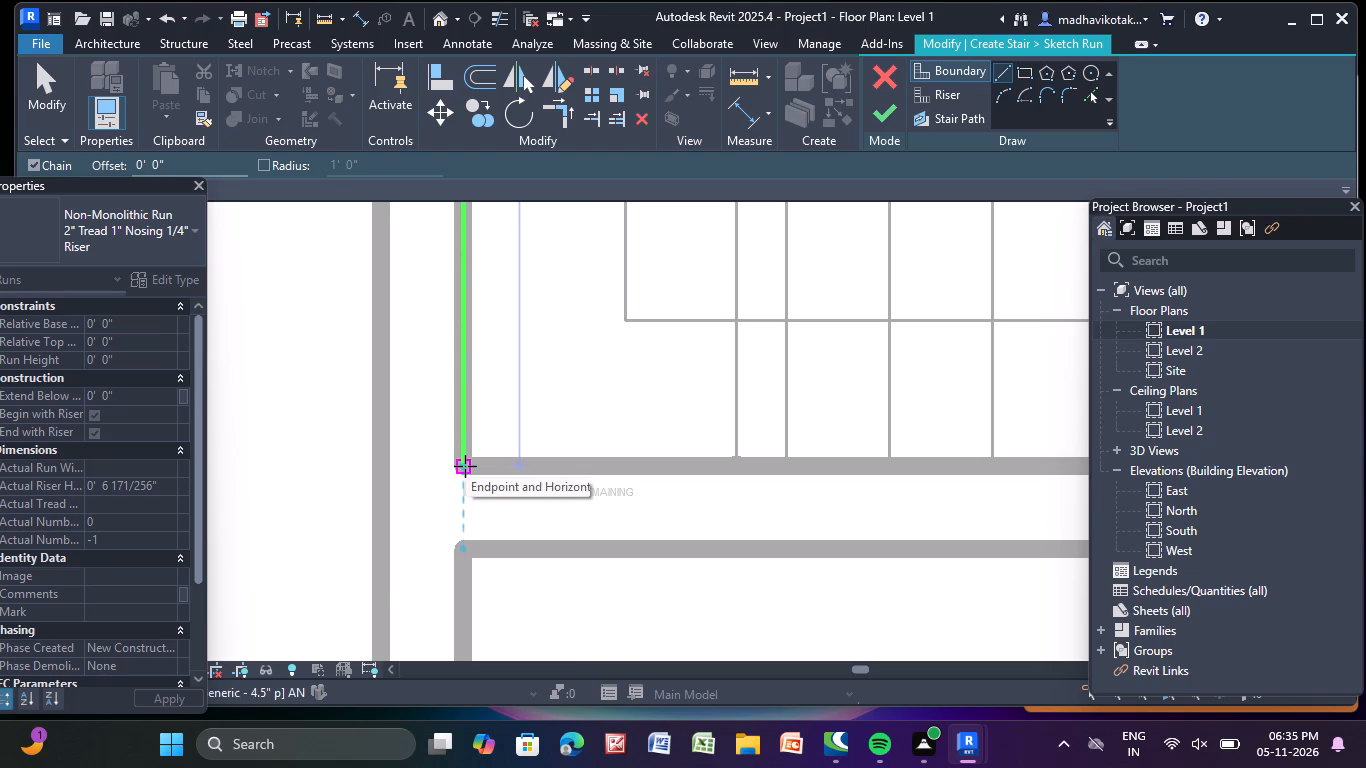
pyautogui.click(465, 466)
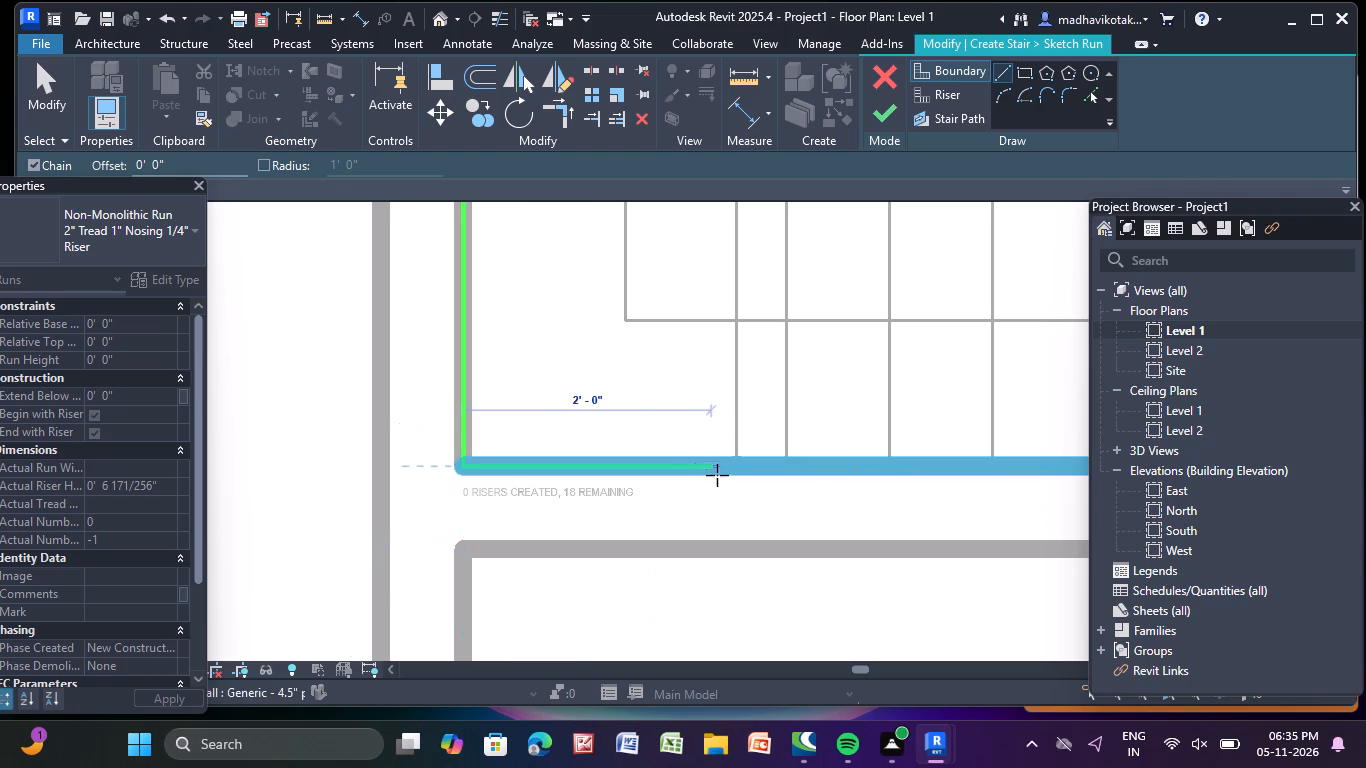
pyautogui.scroll(-3, 841, 472)
pyautogui.moveTo(840, 471); pyautogui.dragTo(547, 456, button='middle')
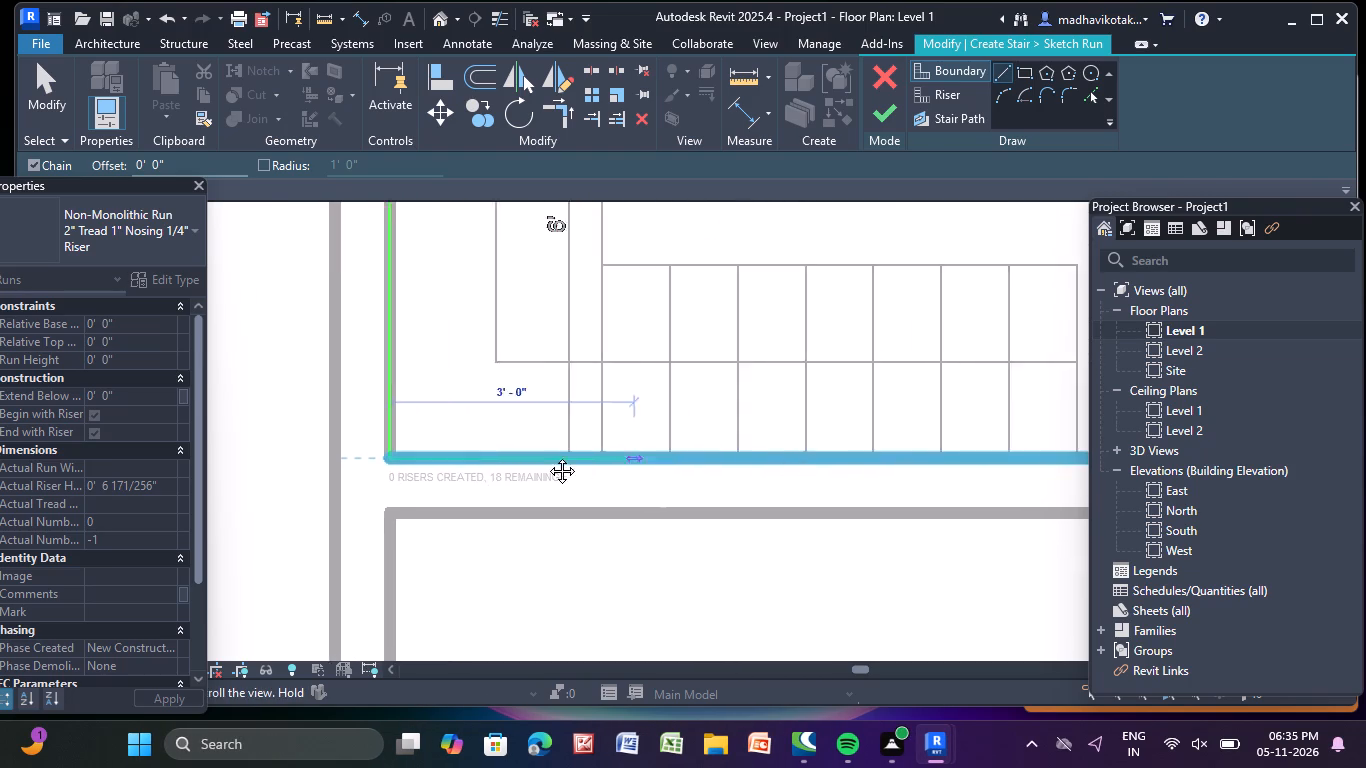
pyautogui.moveTo(547, 456); pyautogui.dragTo(384, 446, button='middle')
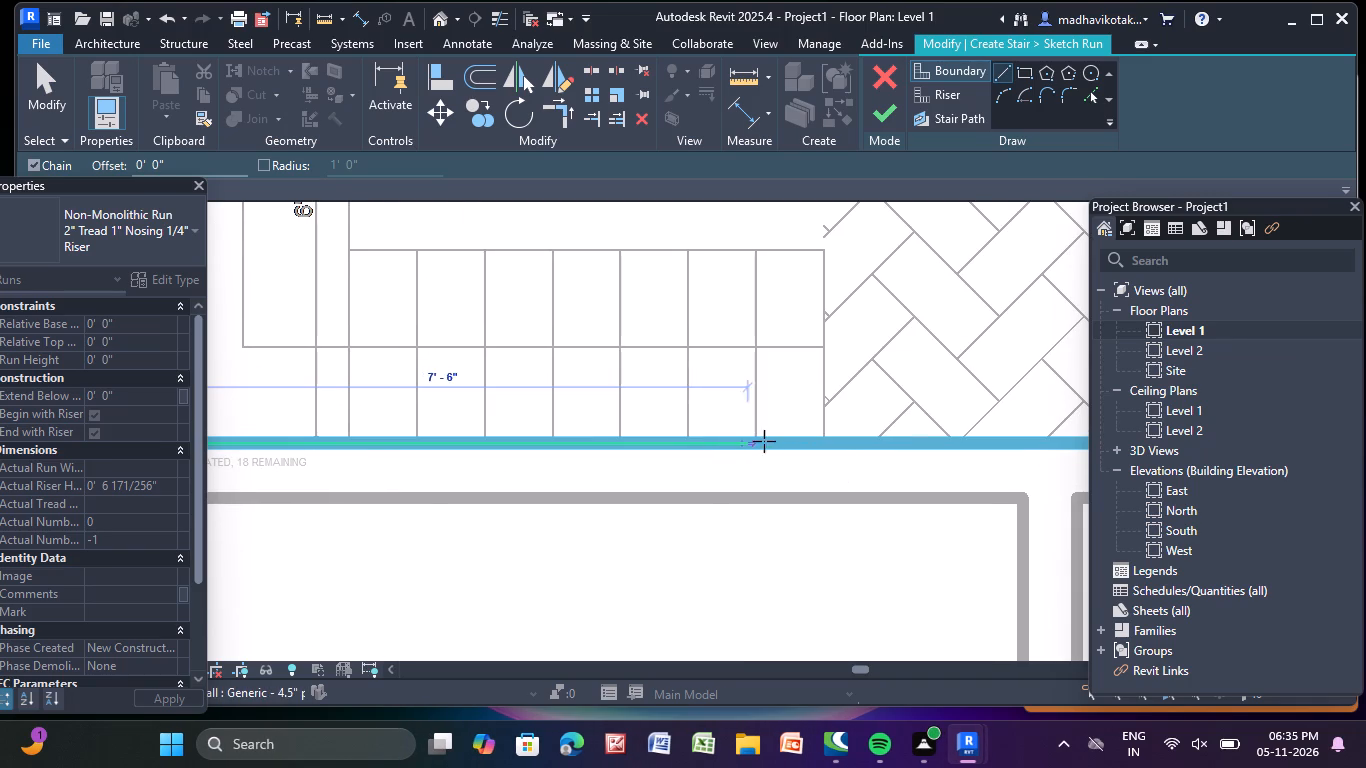
pyautogui.scroll(4, 825, 442)
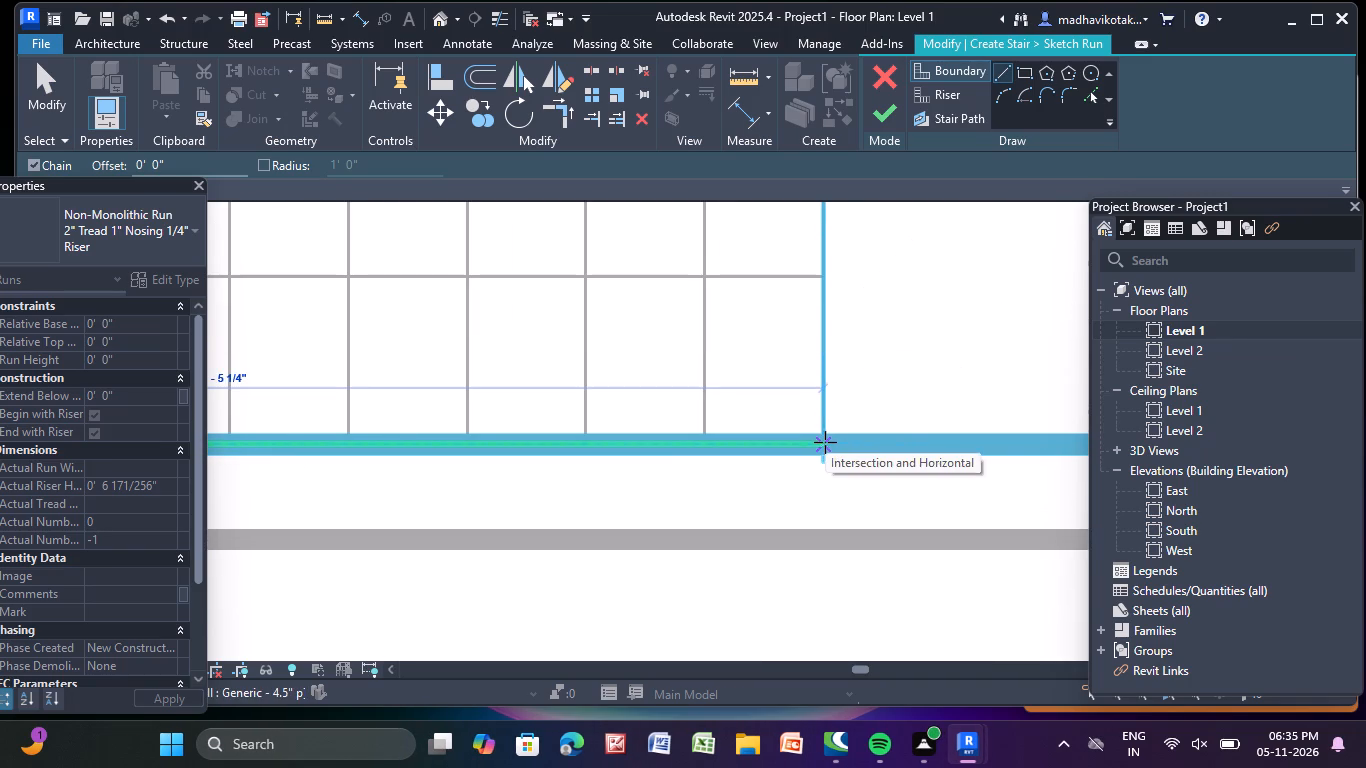
pyautogui.click(825, 442)
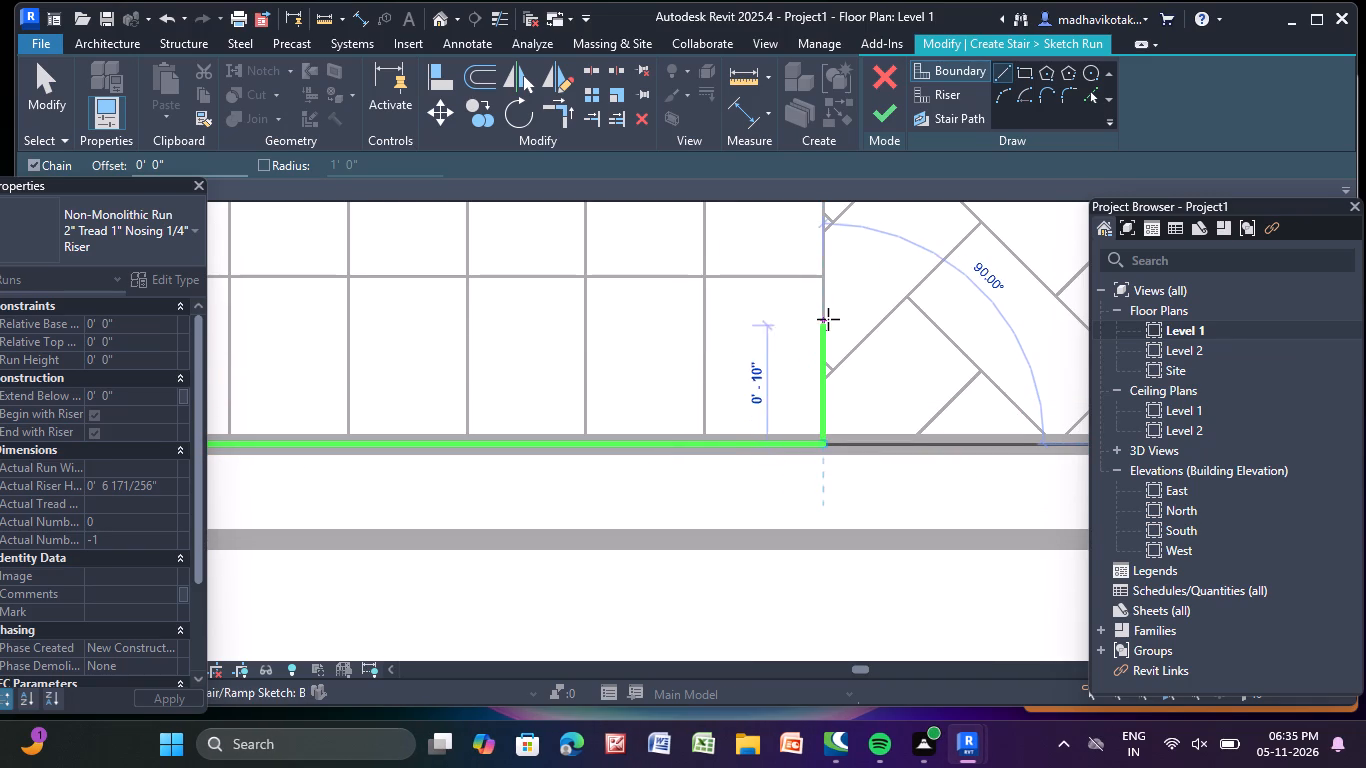
# Close the run boundary around both flights: 2'-4 1/2" across the lower flight, 5'-10" inward, 1'-0" across the well, 6'-8" outward, up to the wall.
pyautogui.scroll(-4, 829, 319)
pyautogui.moveTo(829, 319); pyautogui.dragTo(830, 526, button='middle')
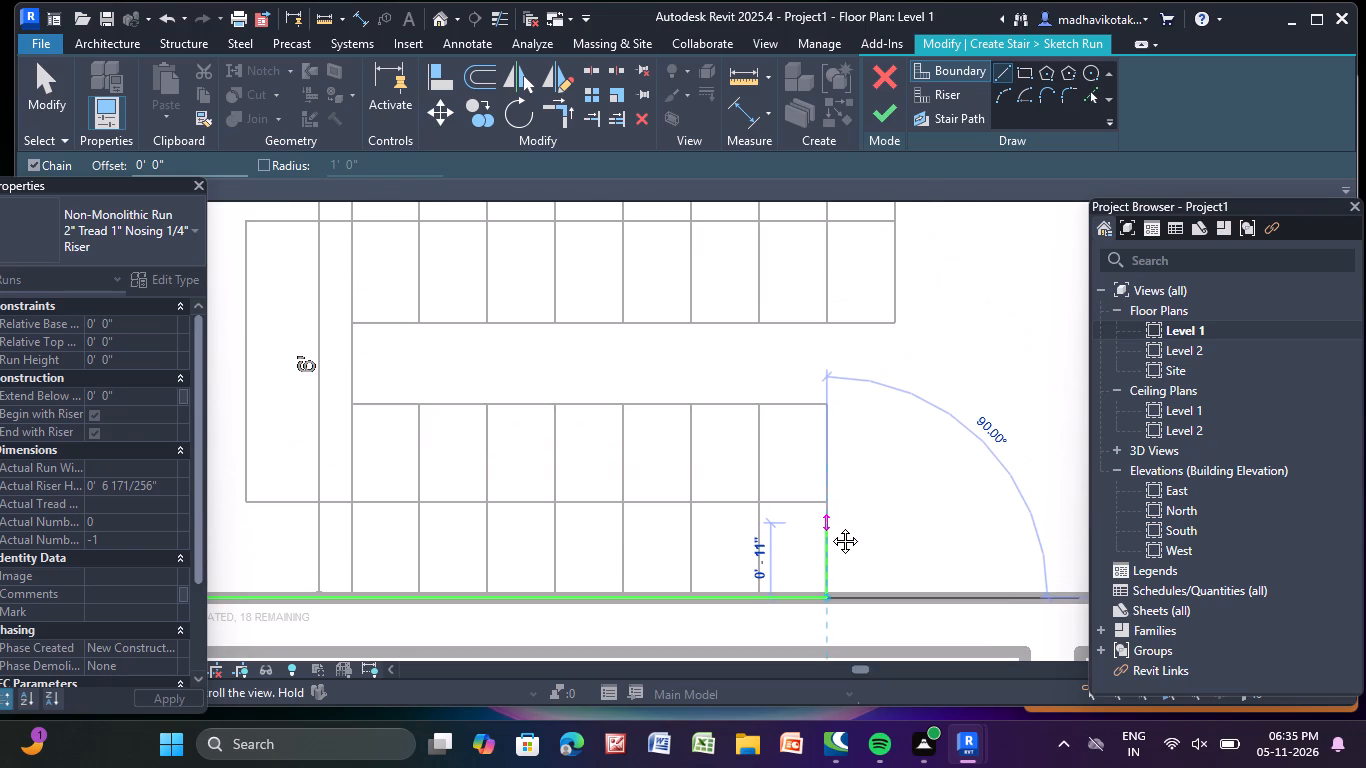
pyautogui.moveTo(830, 526); pyautogui.dragTo(827, 520, button='middle')
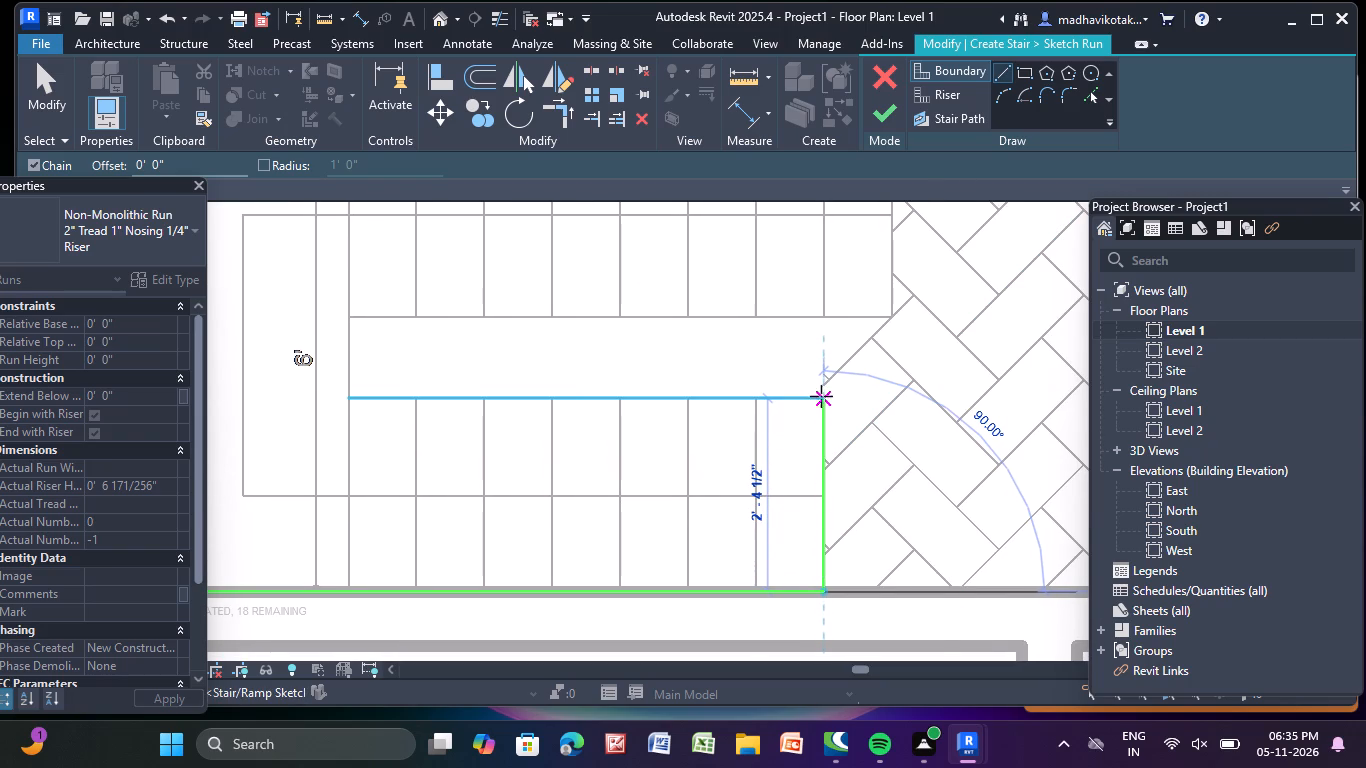
pyautogui.click(826, 394)
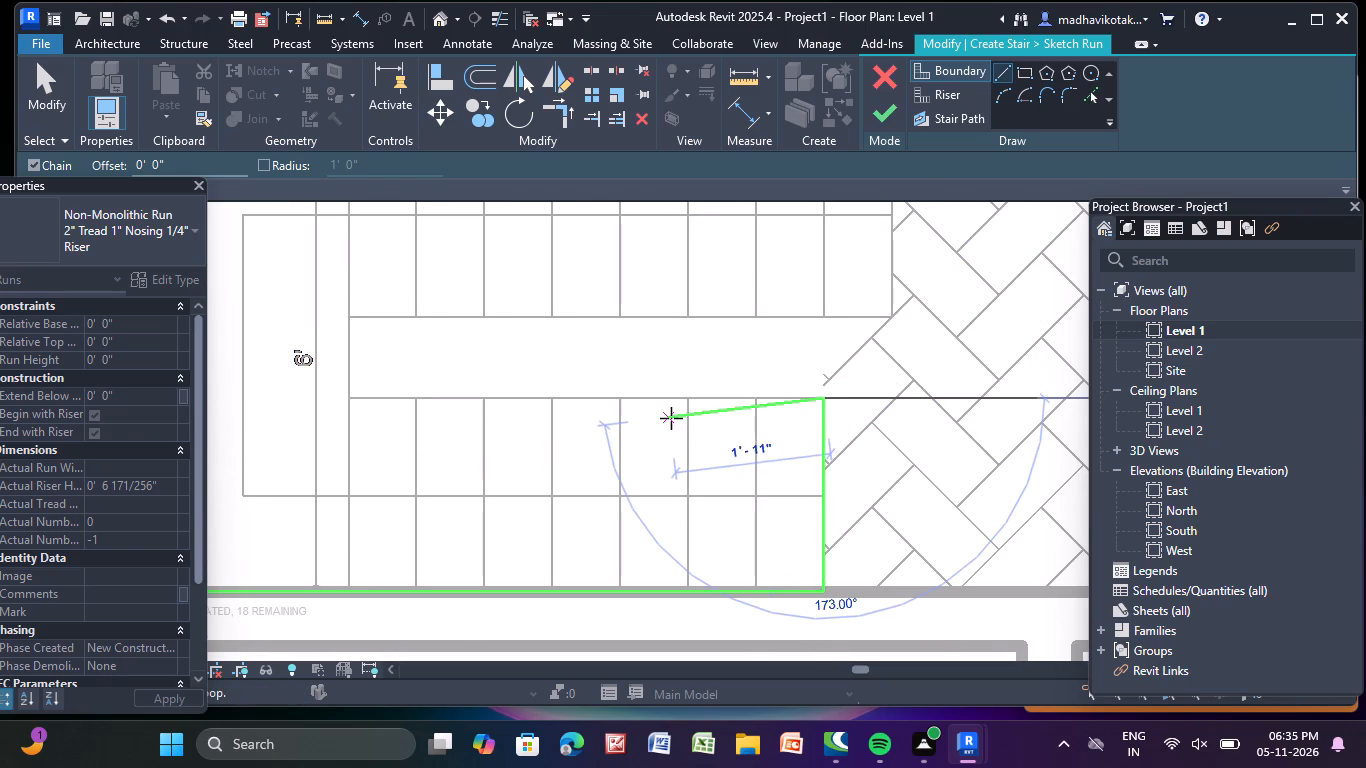
pyautogui.click(344, 399)
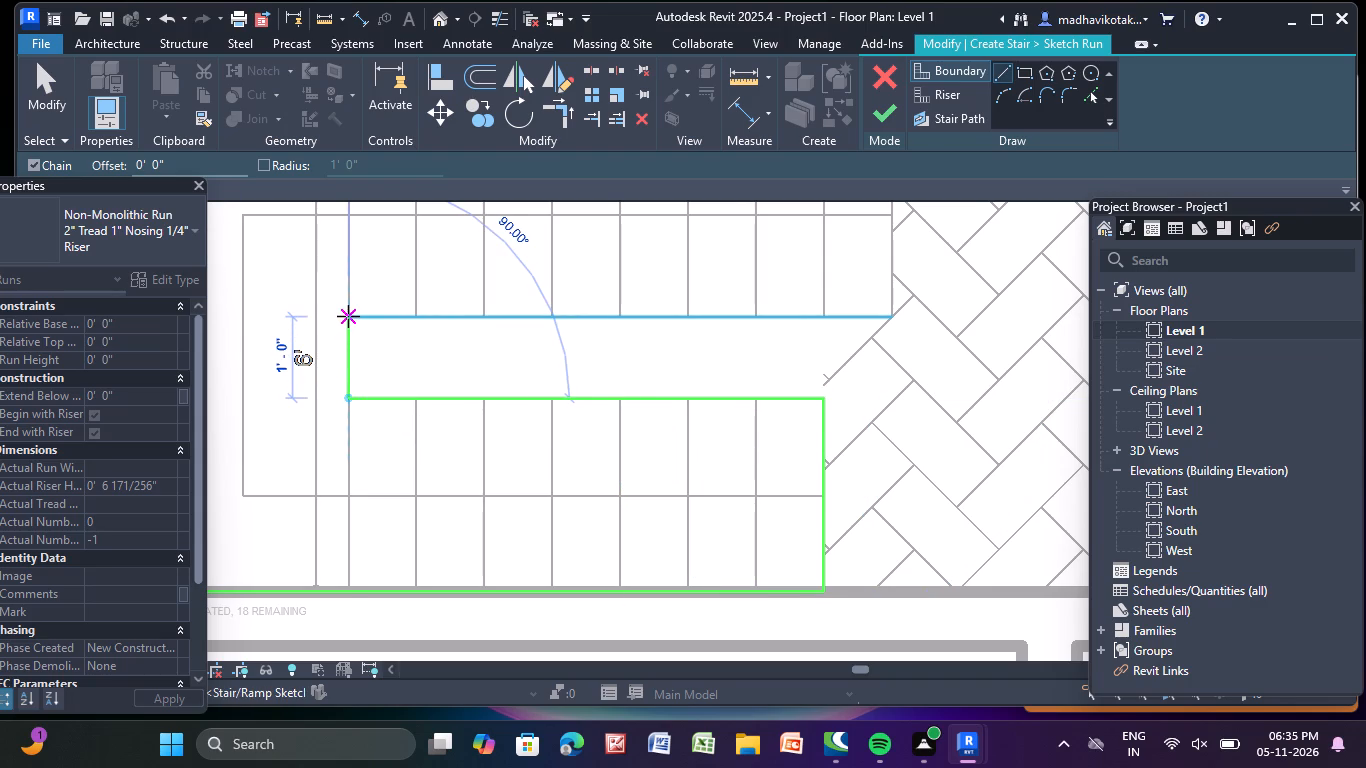
pyautogui.click(348, 316)
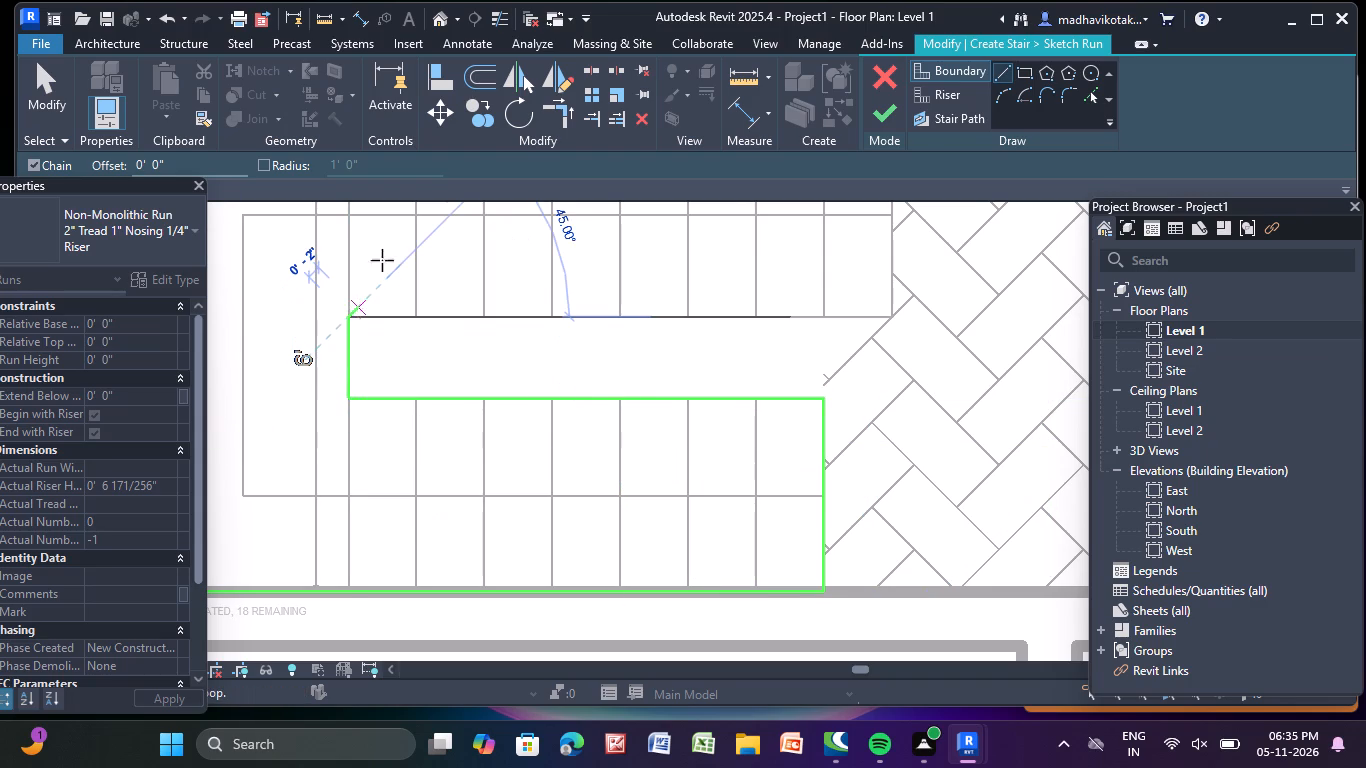
pyautogui.click(894, 317)
pyautogui.moveTo(894, 318); pyautogui.dragTo(824, 442, button='middle')
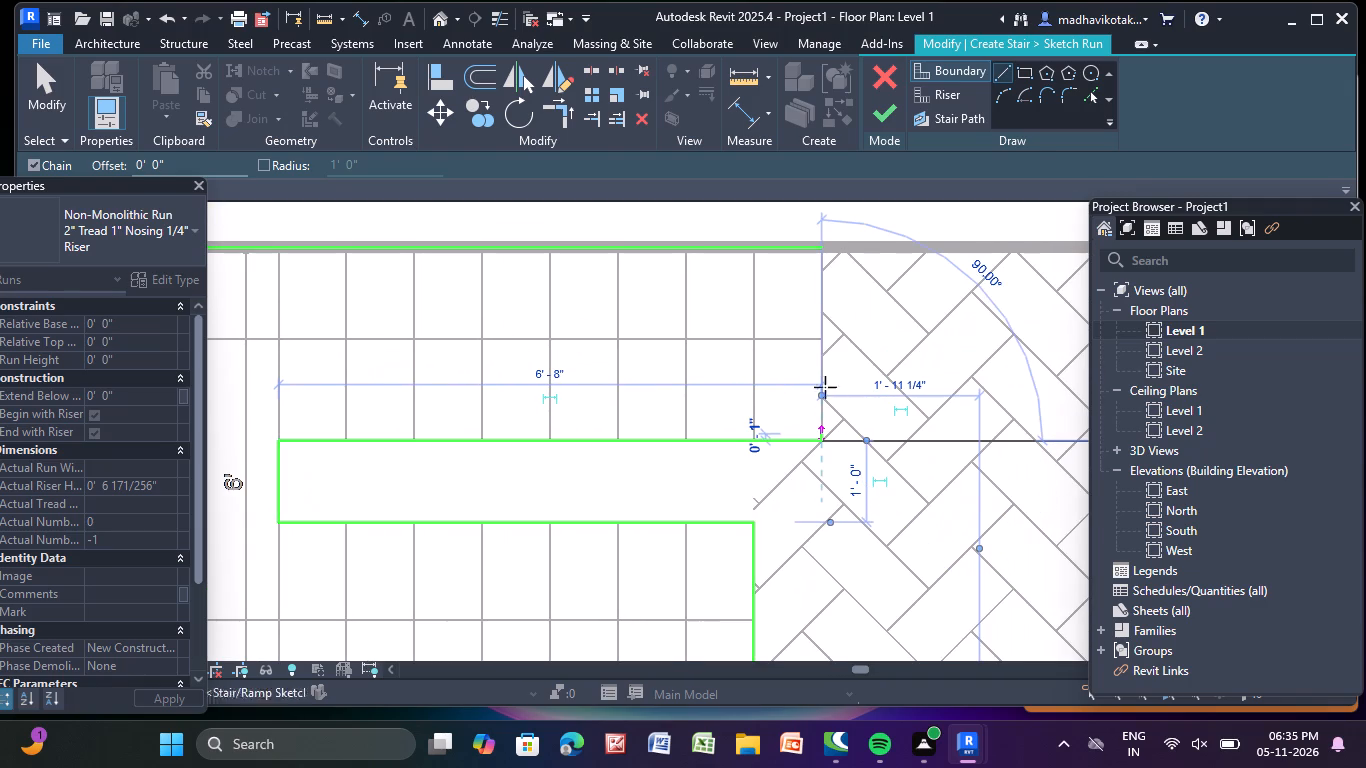
pyautogui.click(818, 246)
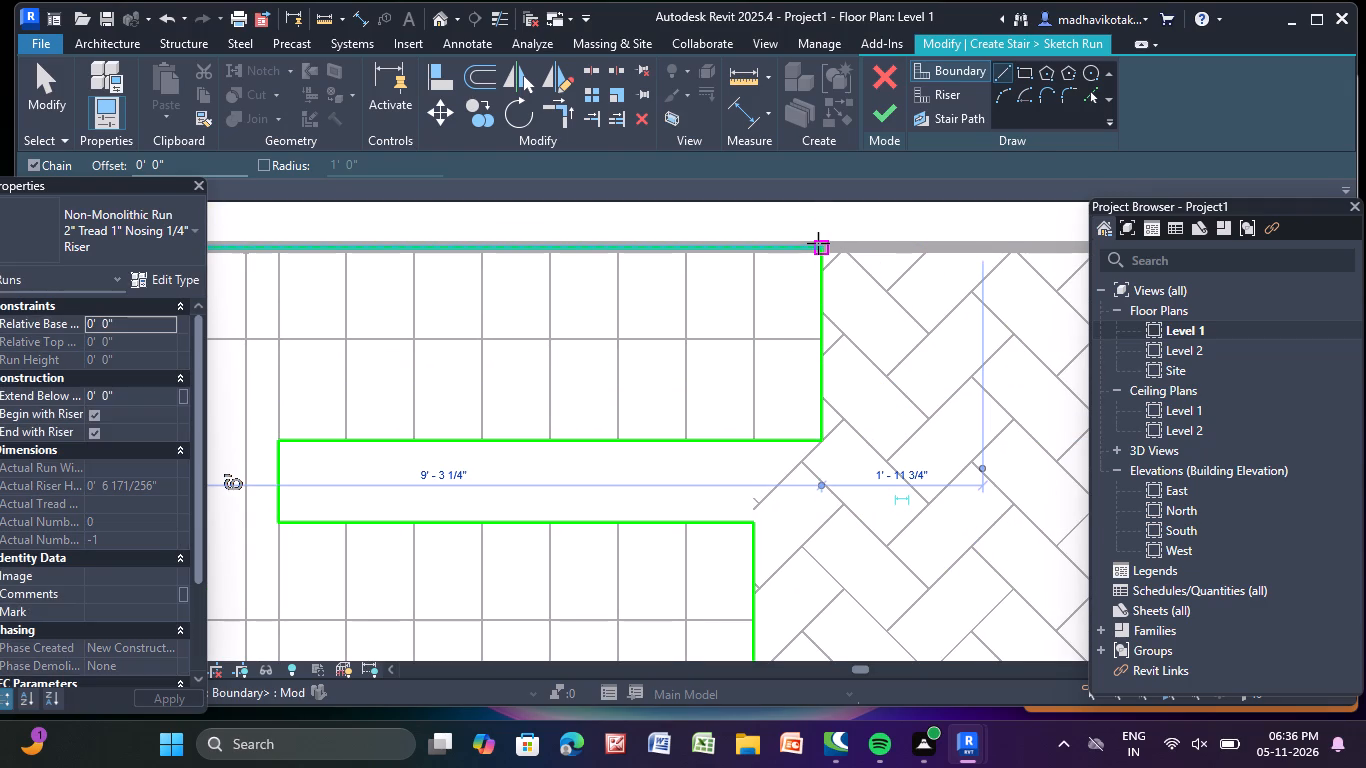
pyautogui.press('Escape')
pyautogui.scroll(-5, 789, 346)
pyautogui.moveTo(786, 335); pyautogui.dragTo(766, 281, button='middle')
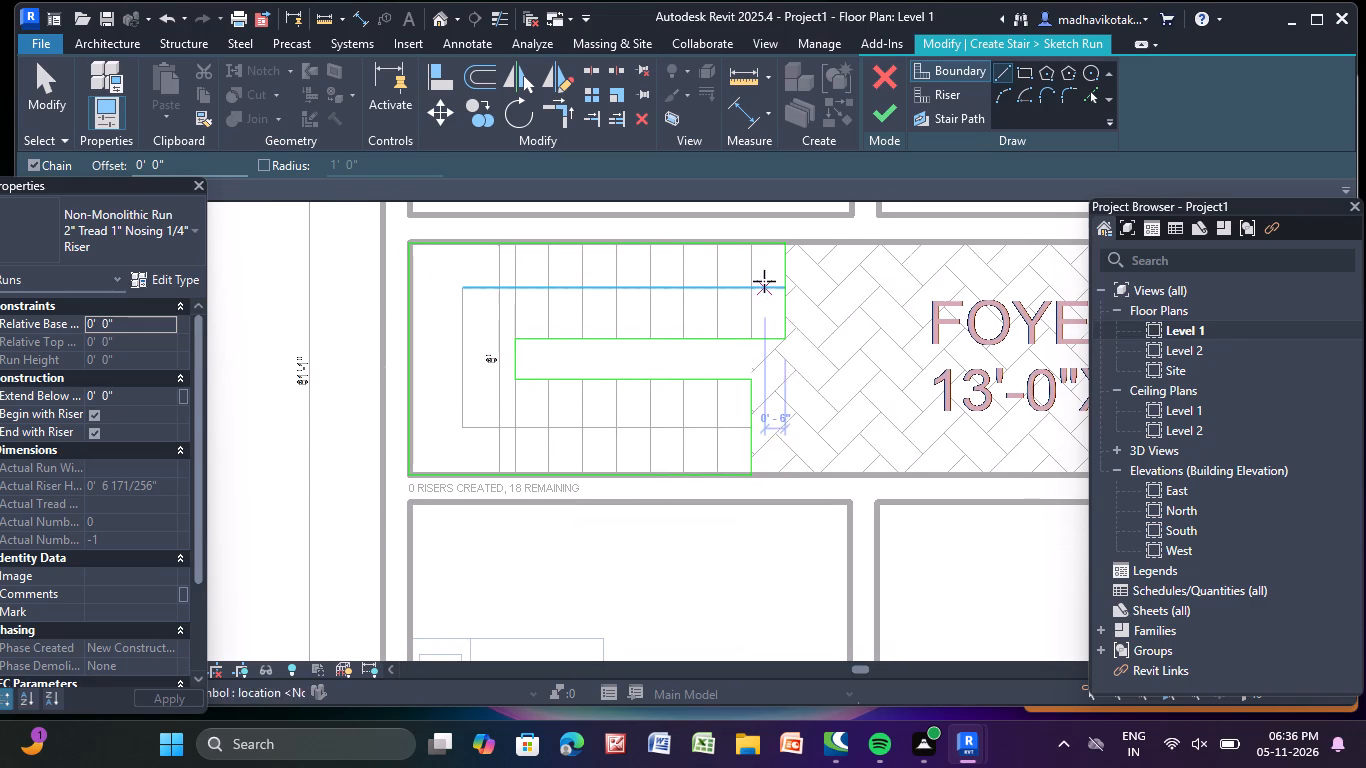
pyautogui.press('Escape')
pyautogui.press('Escape')
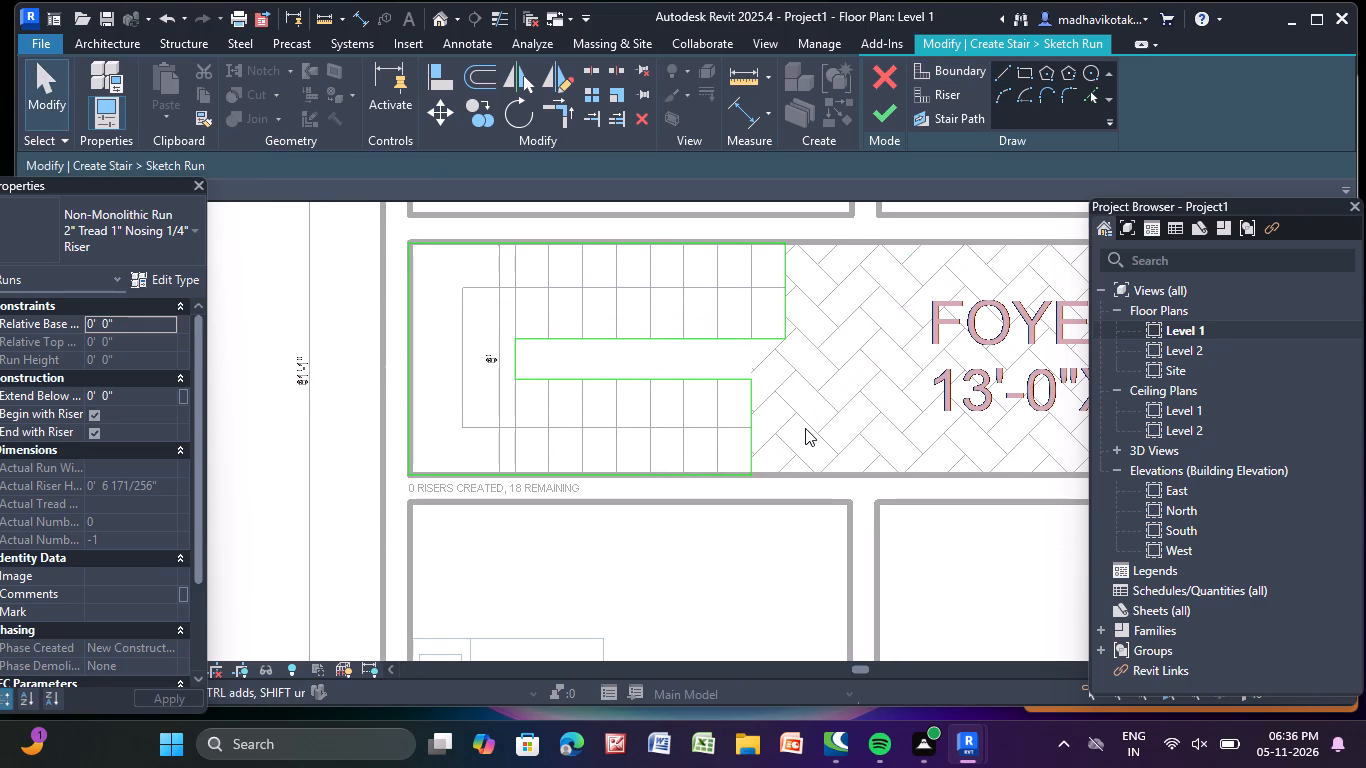
# Delete the two boundary lines crossing the foyer-side ends of the upper and lower flights.
pyautogui.moveTo(805, 427); pyautogui.dragTo(648, 489, button='middle')
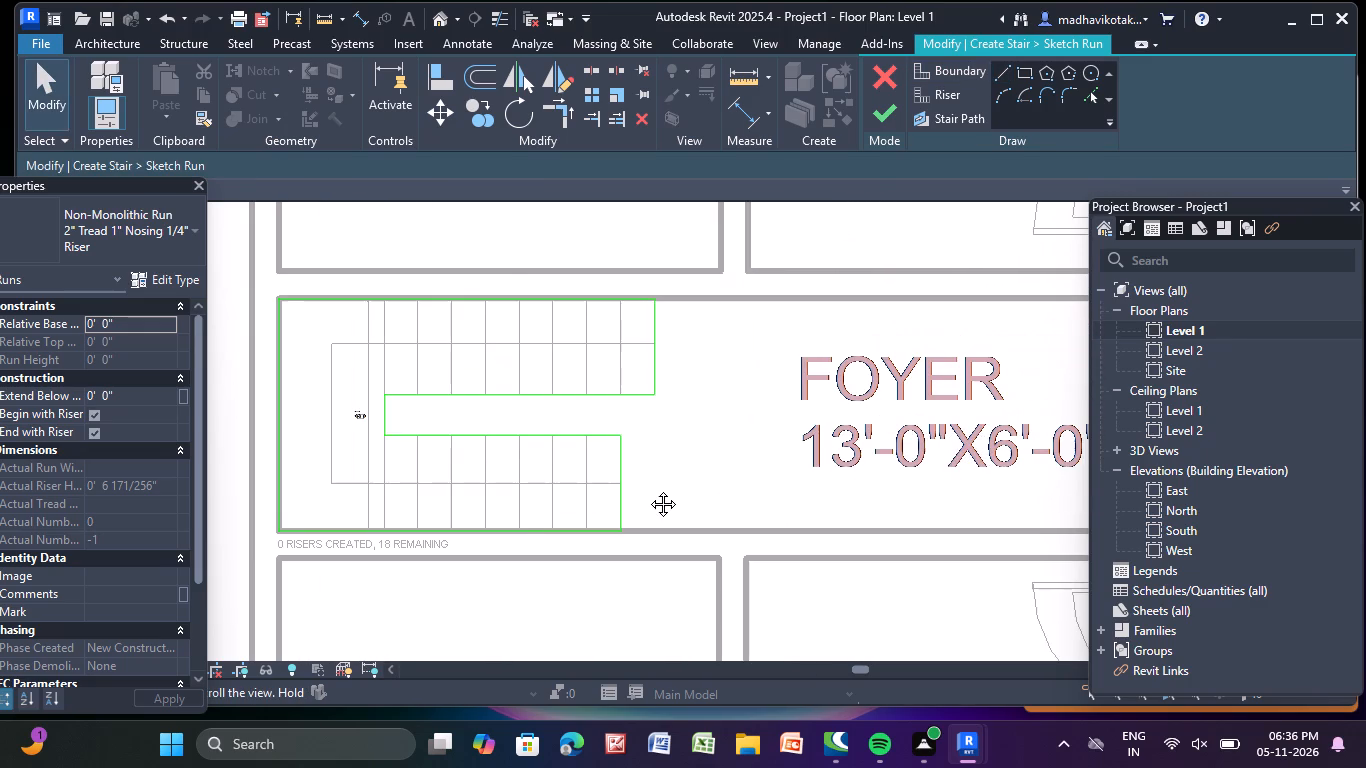
pyautogui.moveTo(648, 489); pyautogui.dragTo(648, 488, button='middle')
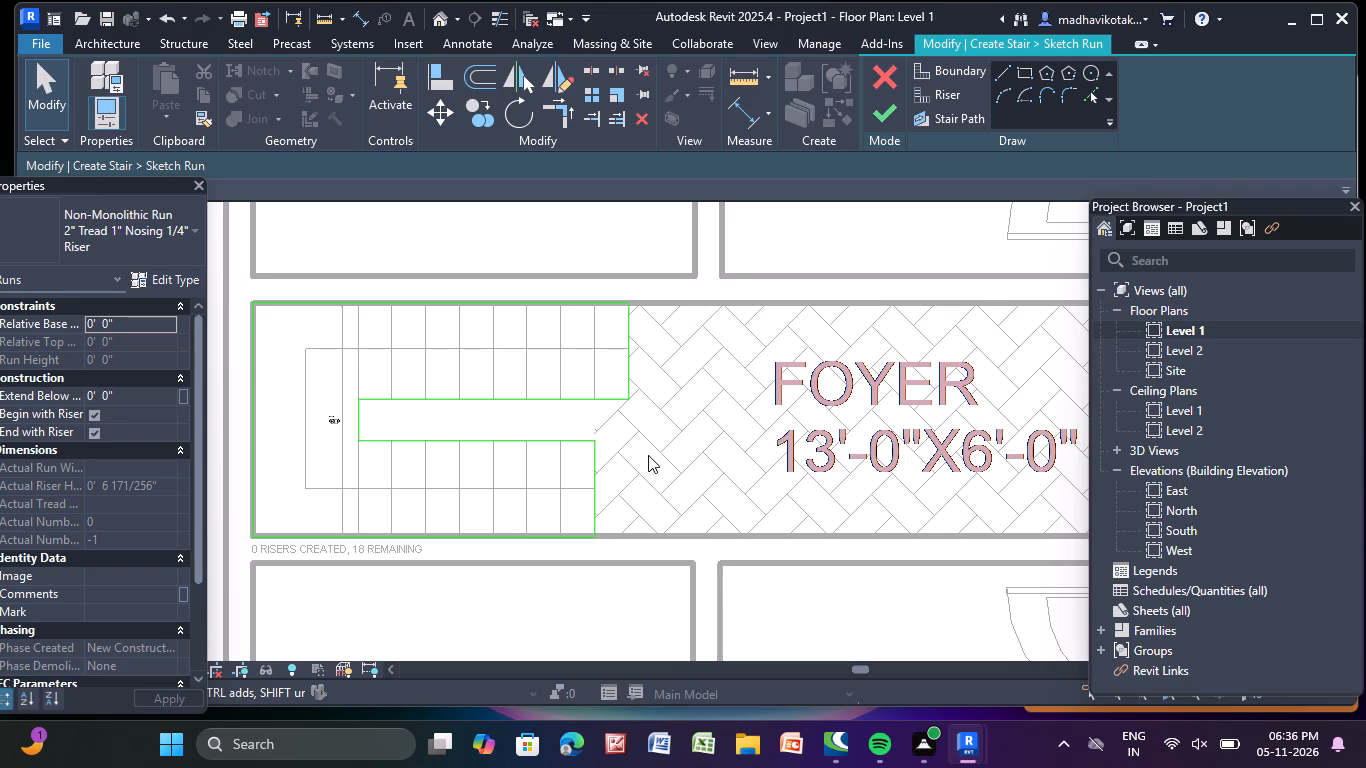
pyautogui.moveTo(648, 455); pyautogui.dragTo(670, 482, button='middle')
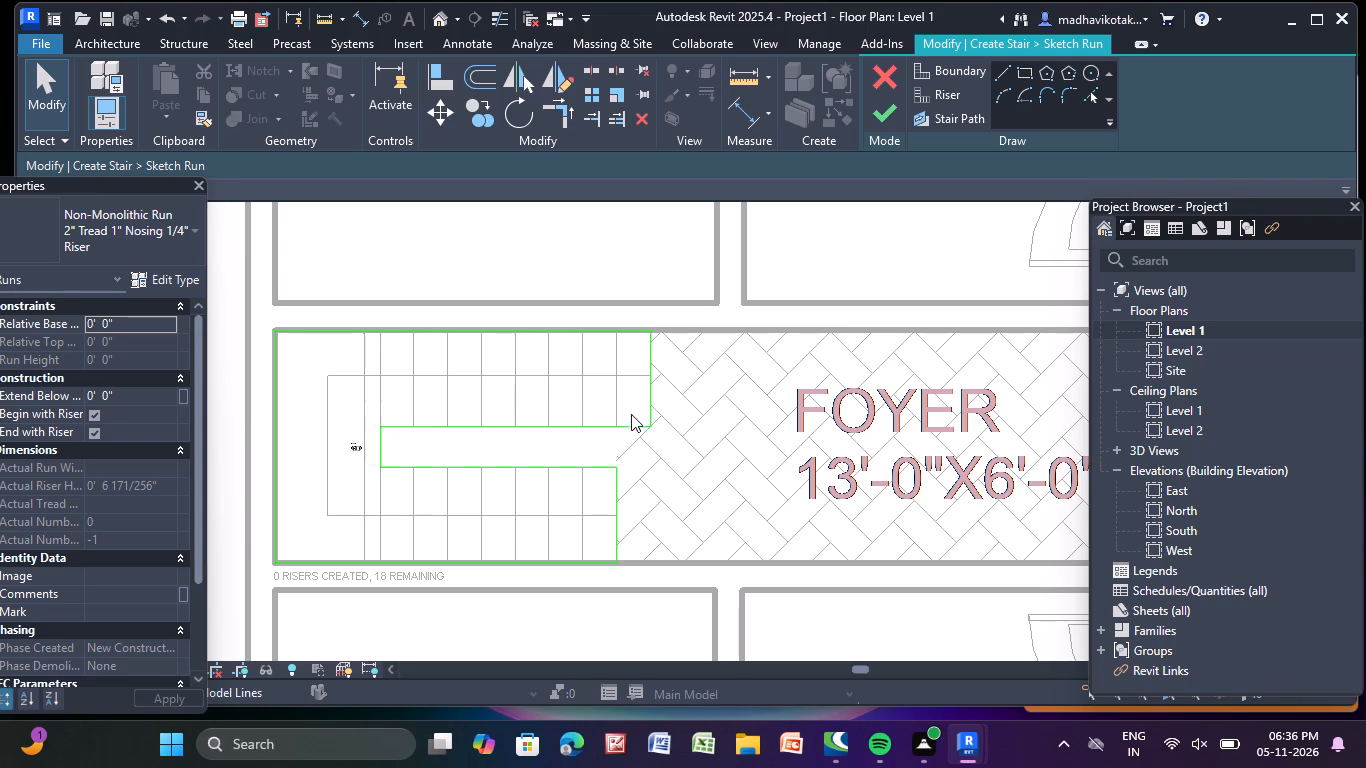
pyautogui.click(645, 405)
pyautogui.press('Delete')
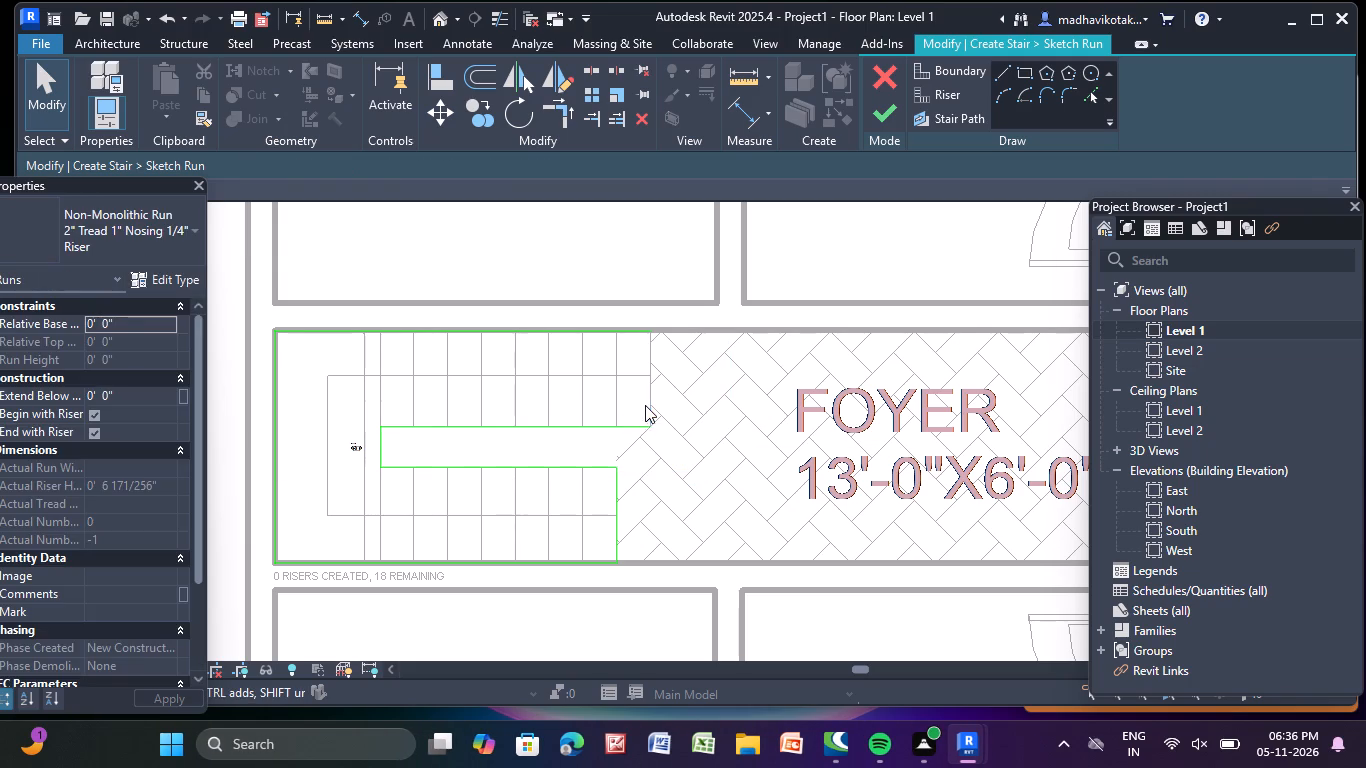
pyautogui.click(615, 513)
pyautogui.press('Delete')
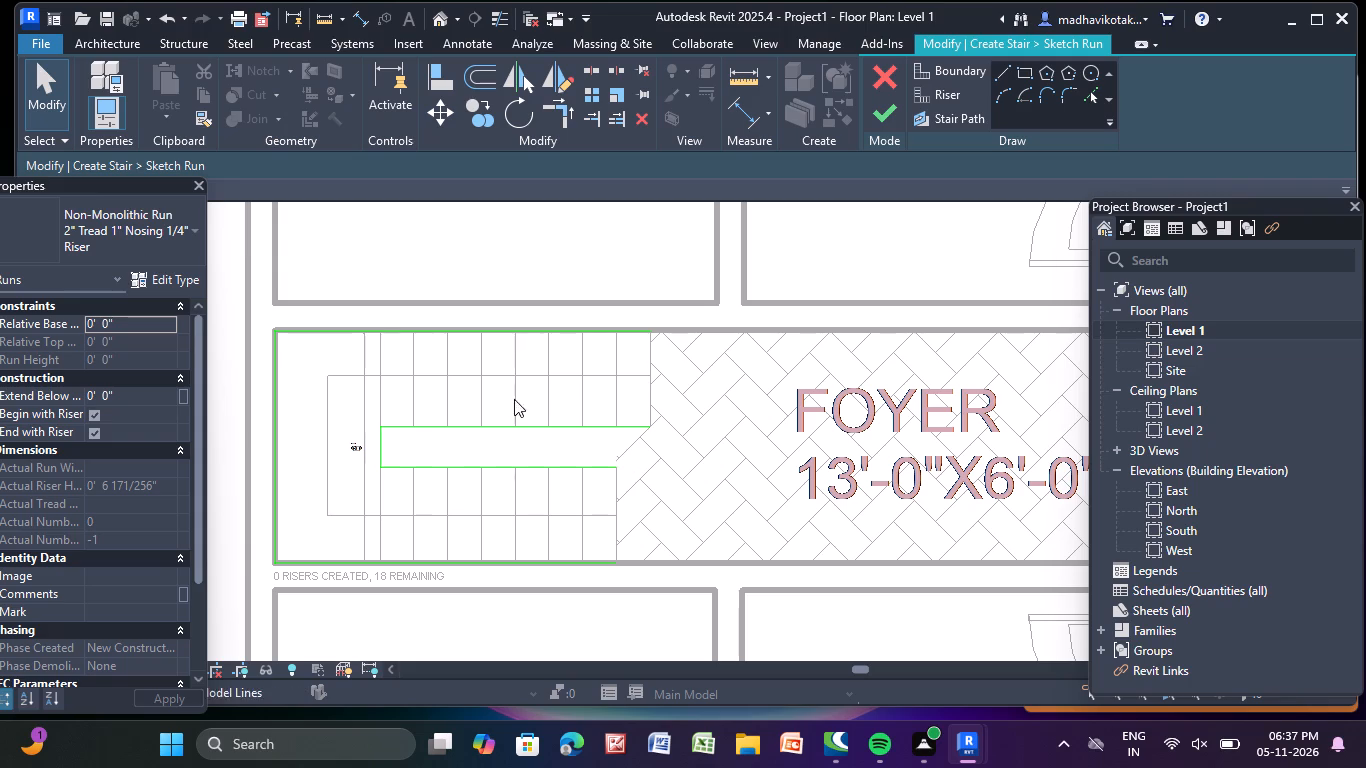
# Draw a 2'-4 1/2" riser line across the lower flight's width, aligned with the foyer-side end of the upper flight.
pyautogui.scroll(2, 638, 457)
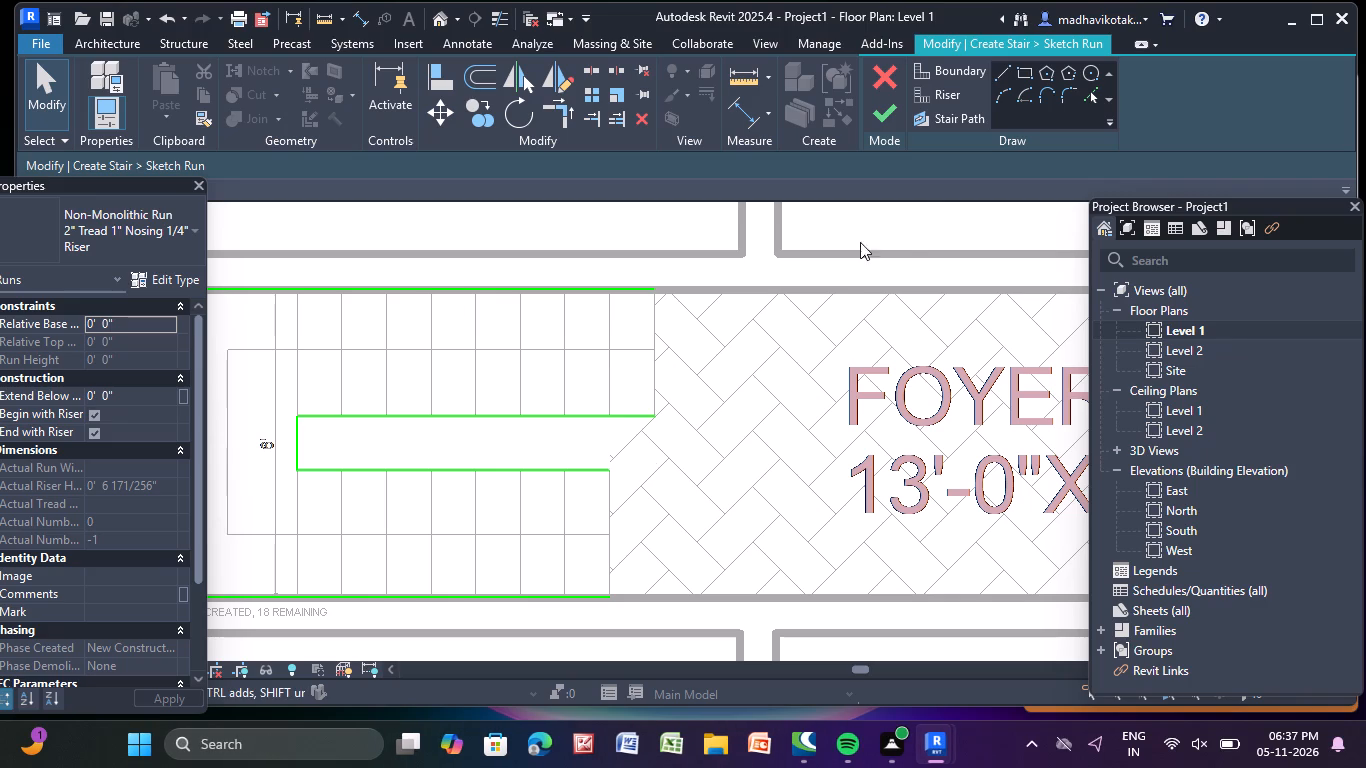
pyautogui.click(930, 87)
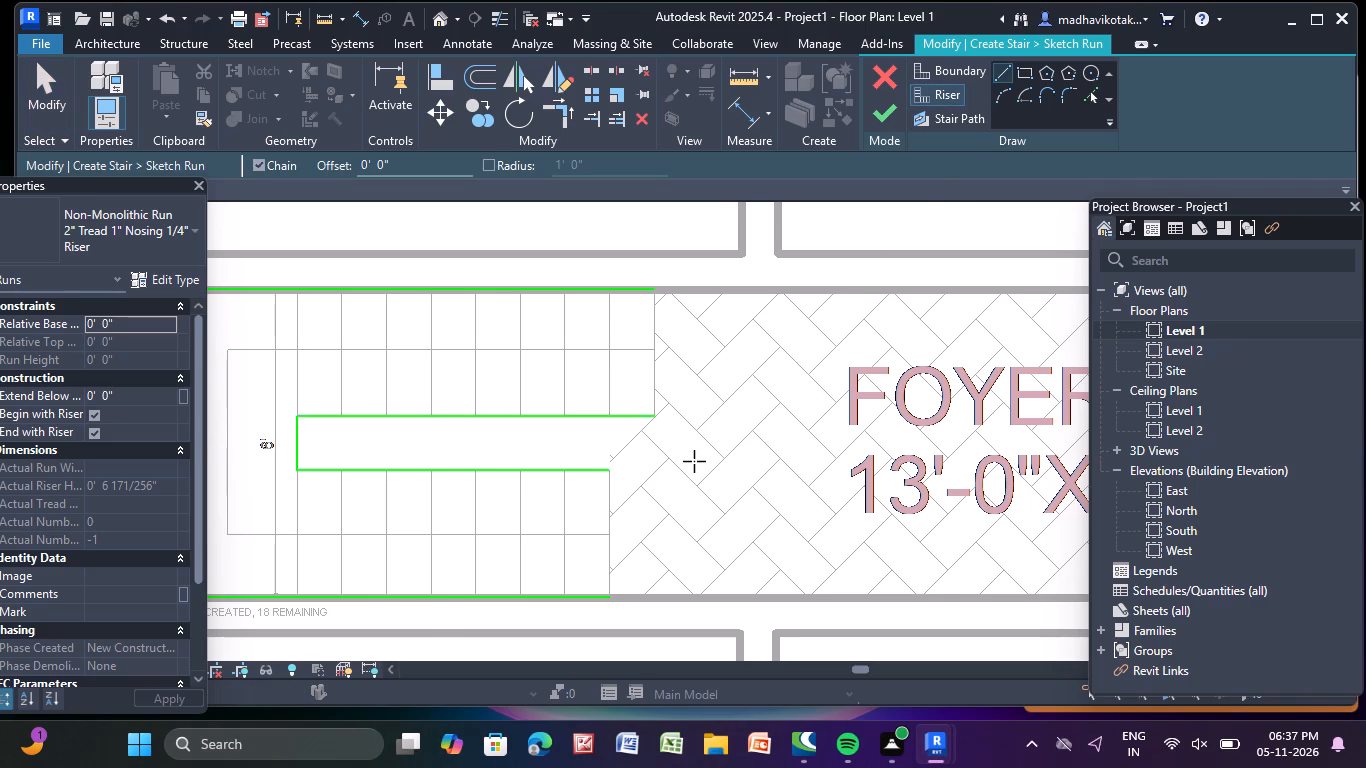
pyautogui.scroll(1, 665, 433)
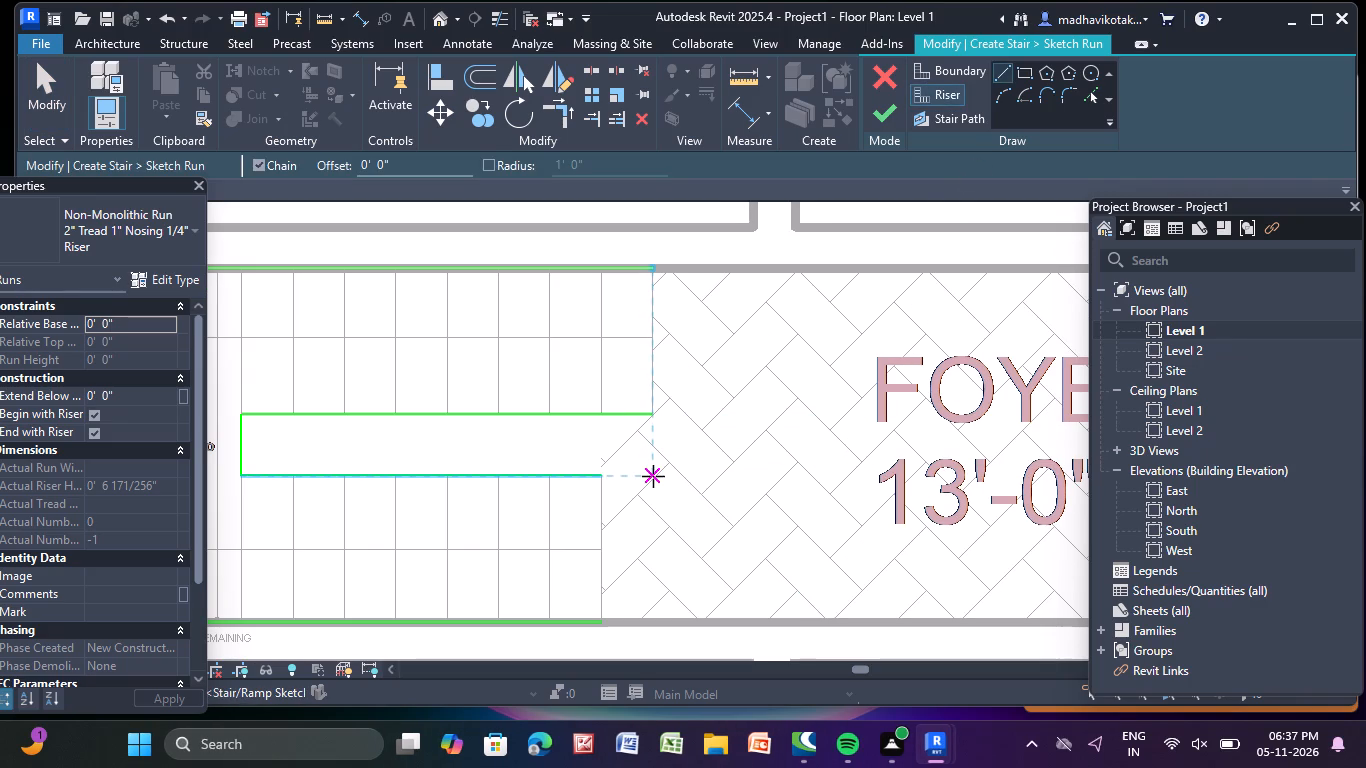
pyautogui.click(653, 476)
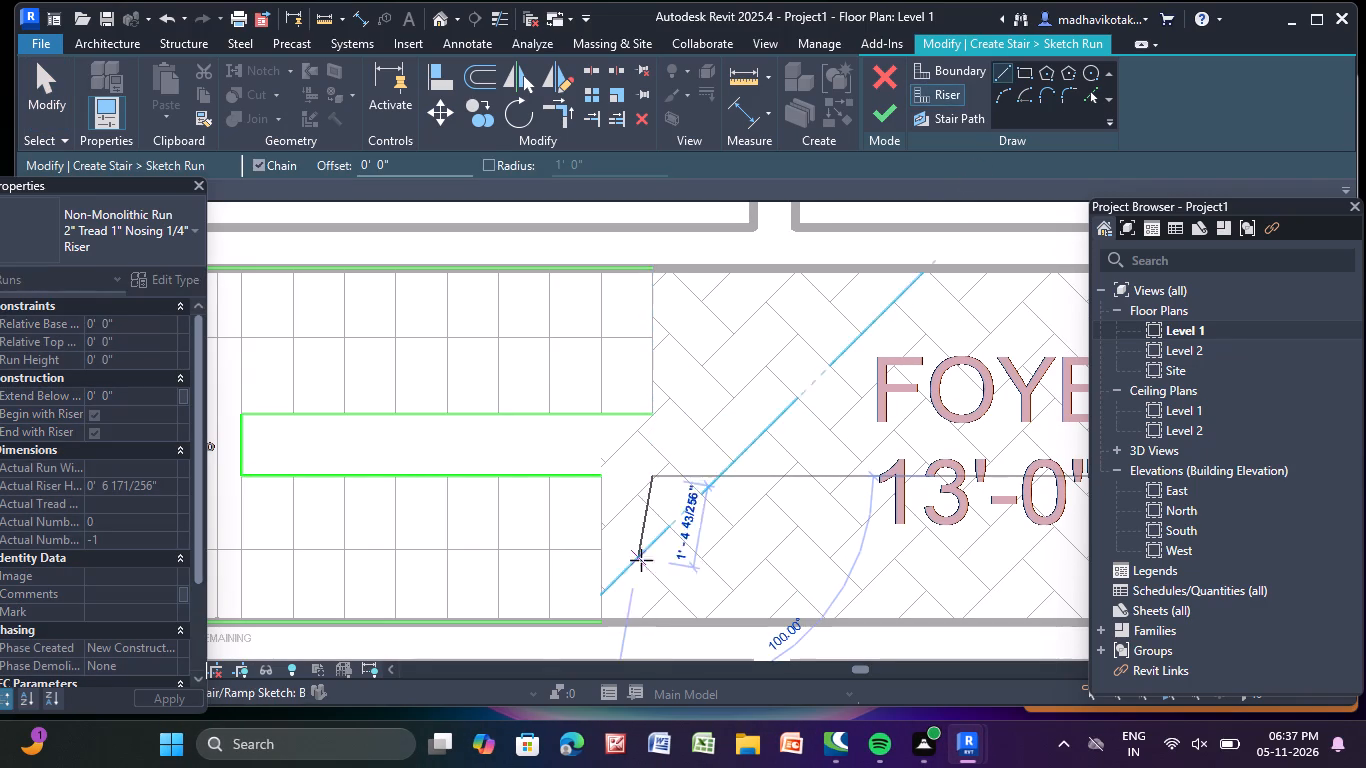
pyautogui.click(657, 624)
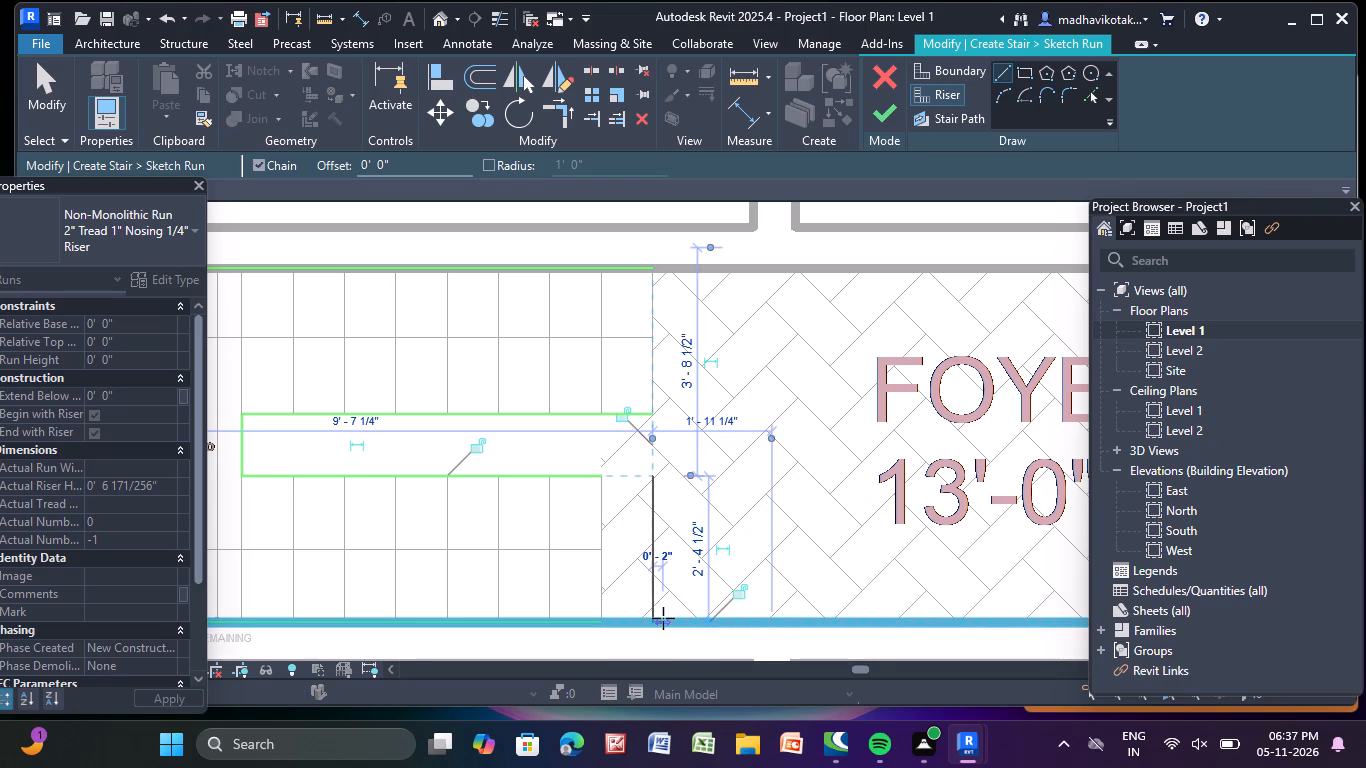
pyautogui.press('Escape')
pyautogui.press('Escape')
pyautogui.press('Escape')
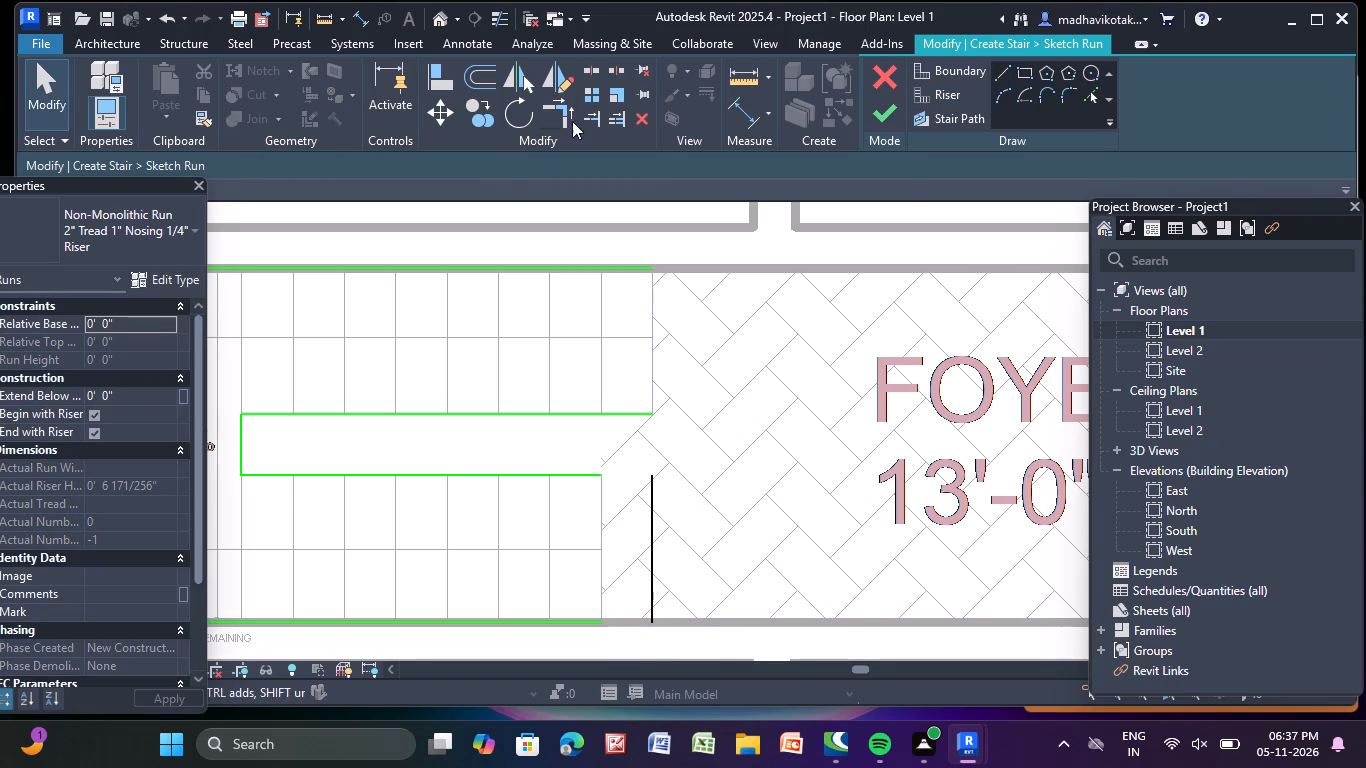
# Trim/extend the lower flight's two boundary lines to form corners with the new riser line.
pyautogui.click(565, 107)
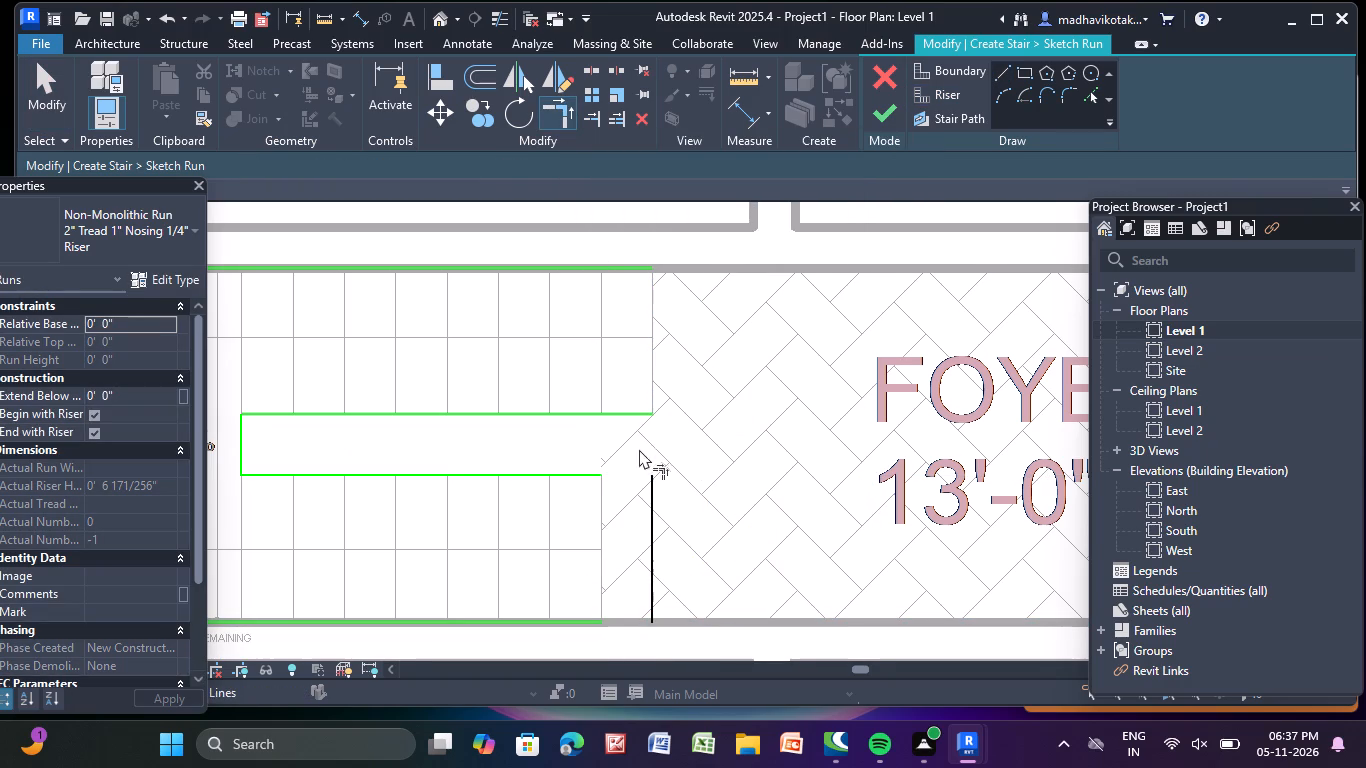
pyautogui.click(589, 474)
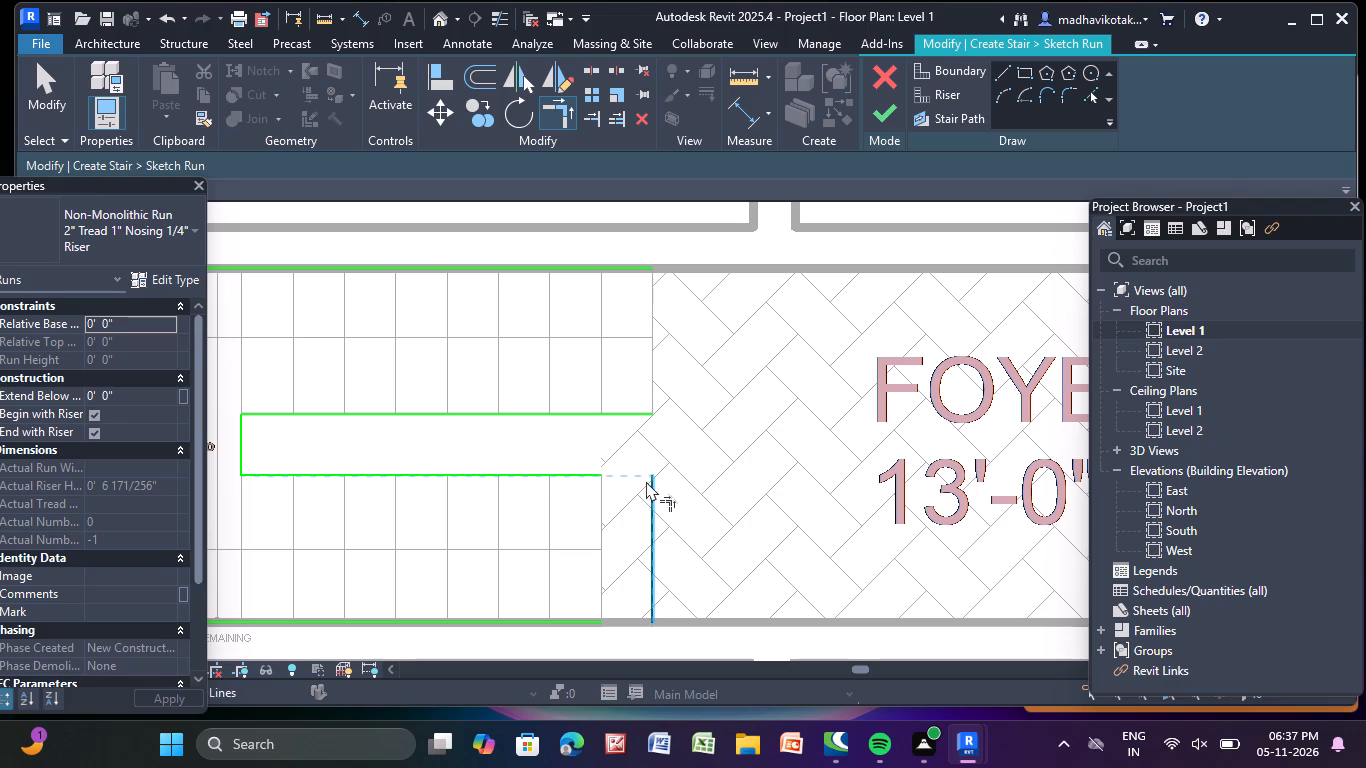
pyautogui.click(646, 481)
pyautogui.moveTo(646, 480); pyautogui.dragTo(638, 384, button='middle')
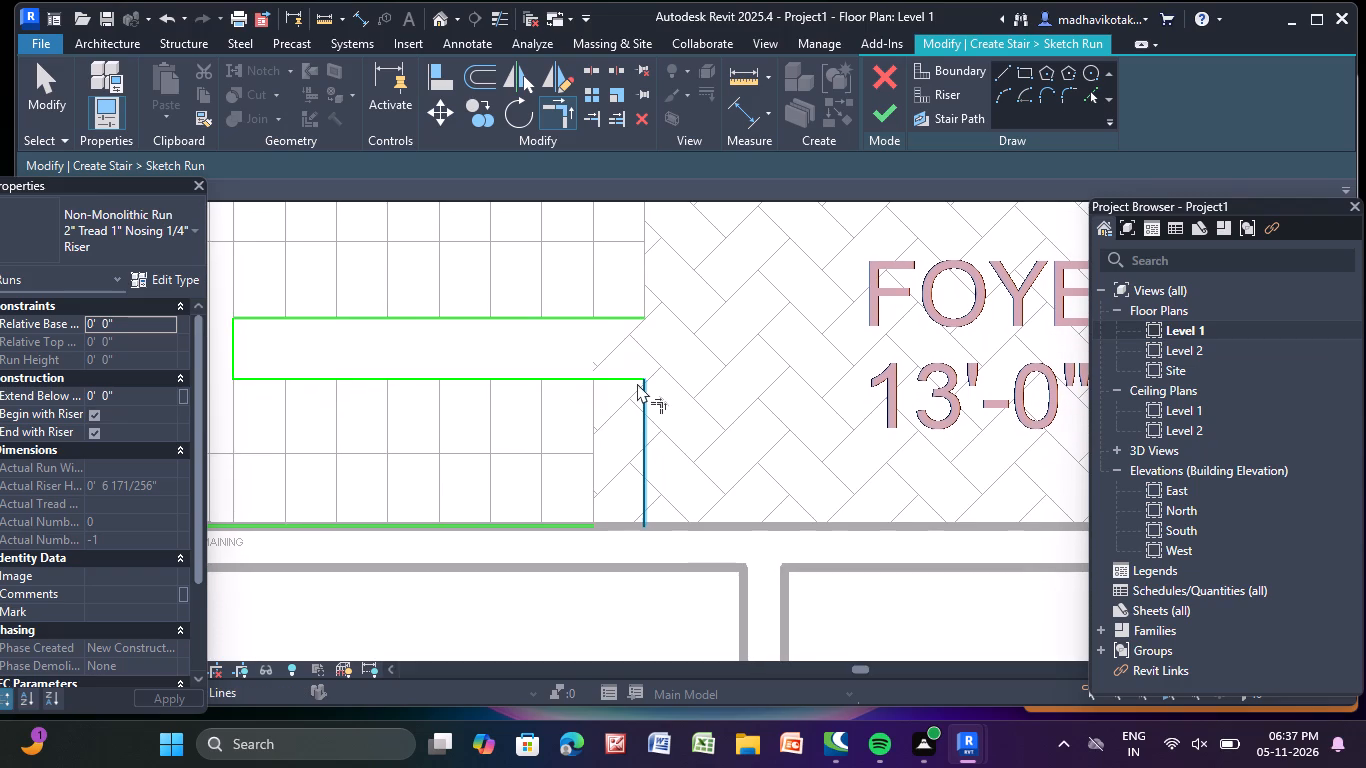
pyautogui.moveTo(633, 370); pyautogui.dragTo(635, 310, button='middle')
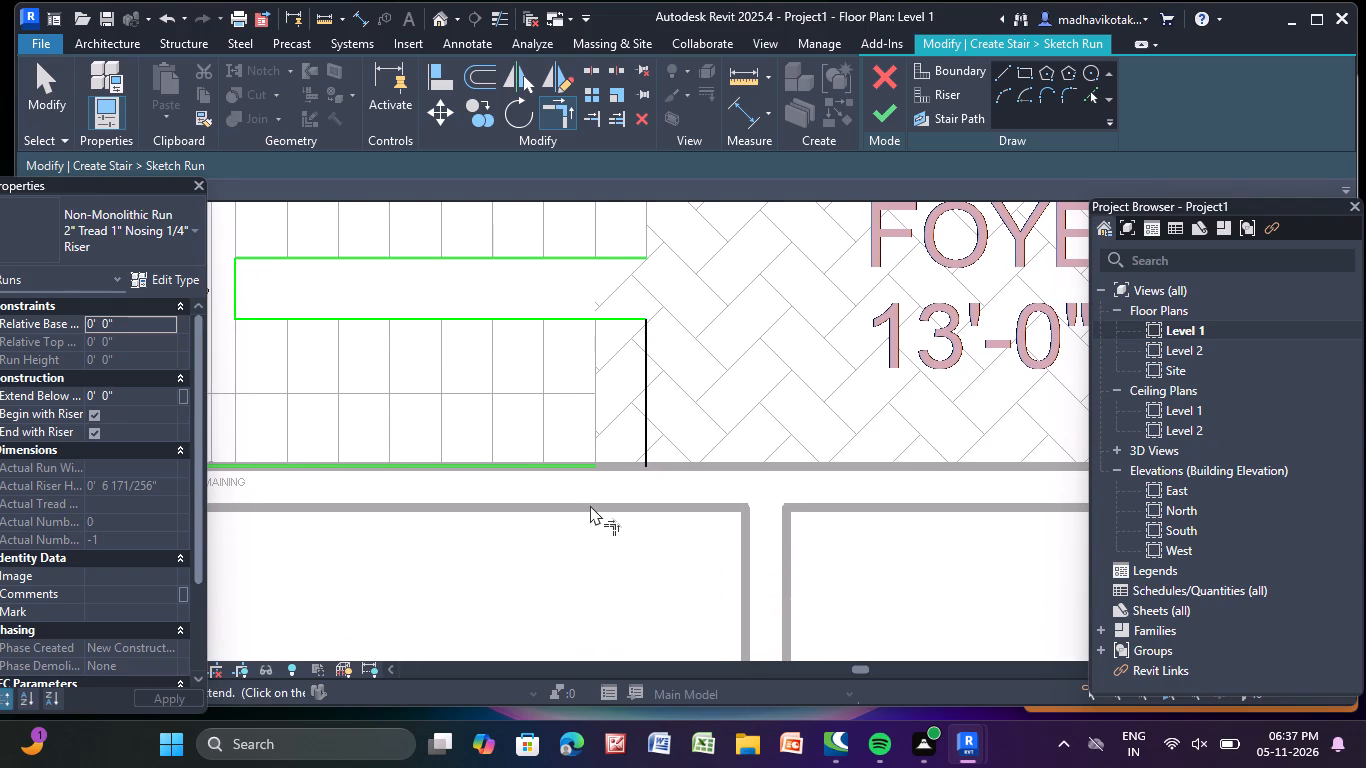
pyautogui.scroll(3, 591, 501)
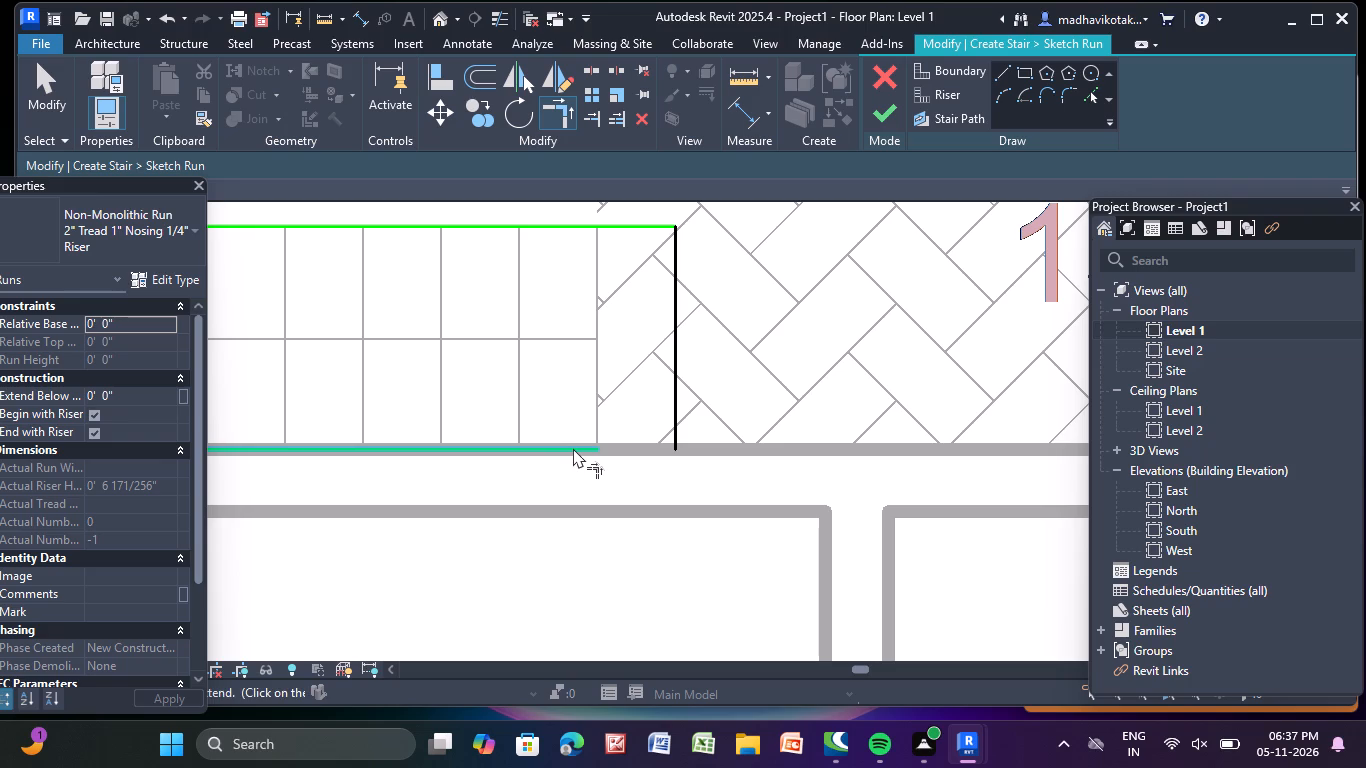
pyautogui.click(573, 448)
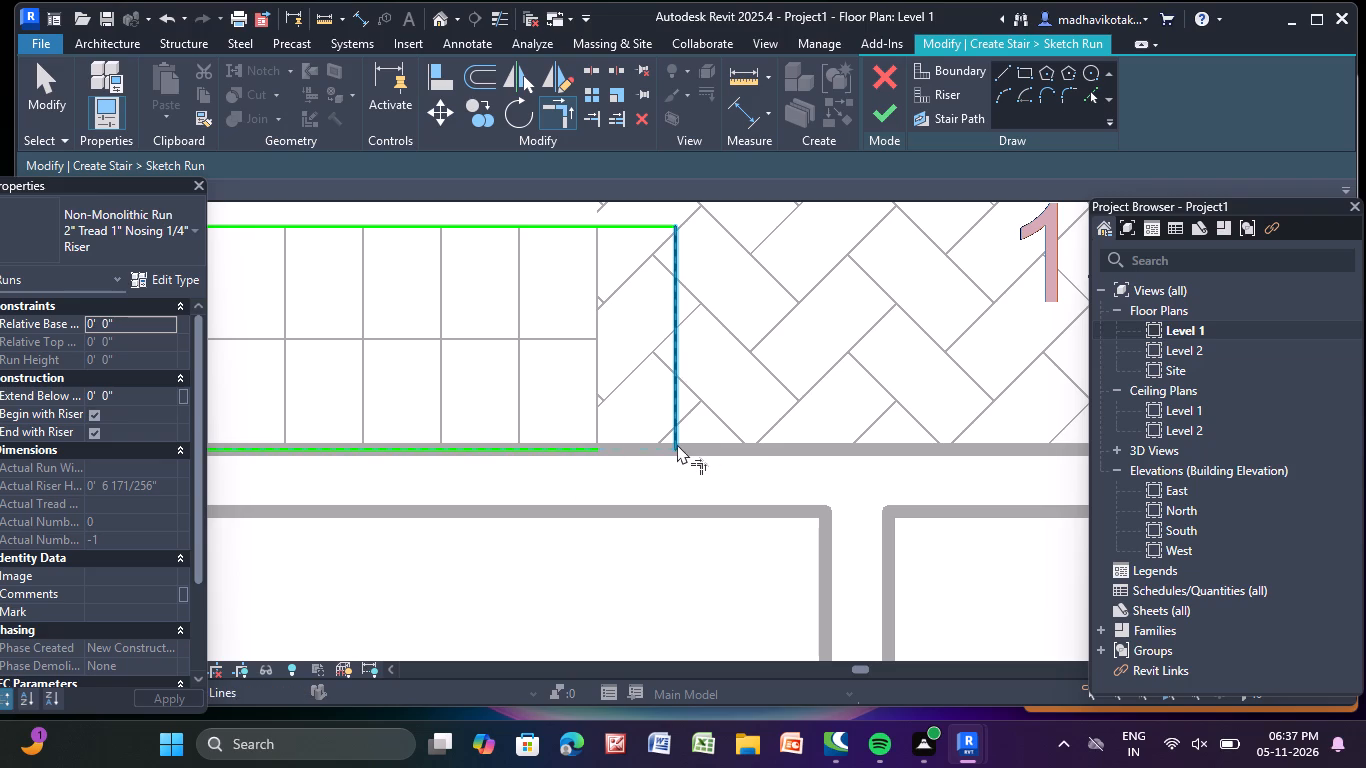
pyautogui.click(677, 444)
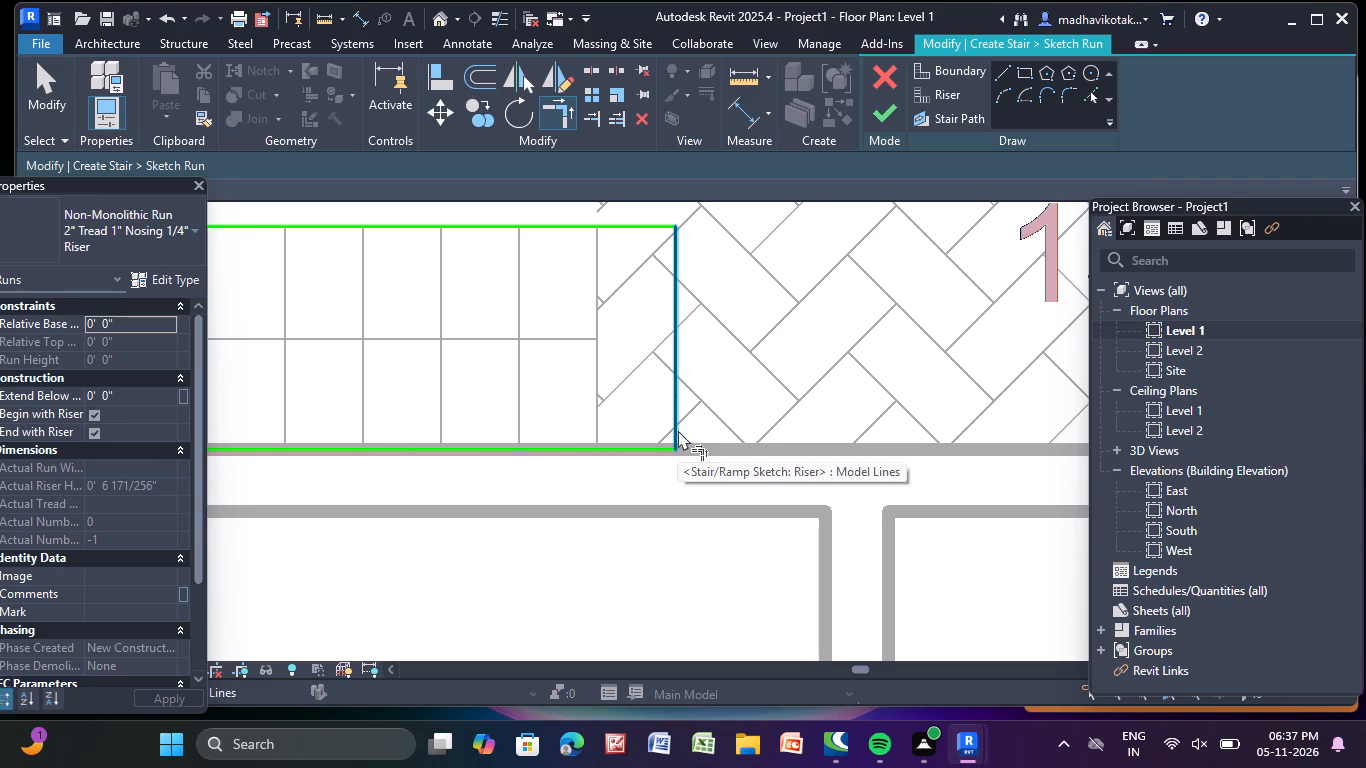
pyautogui.press('Escape')
pyautogui.press('Escape')
pyautogui.press('Escape')
pyautogui.press('Escape')
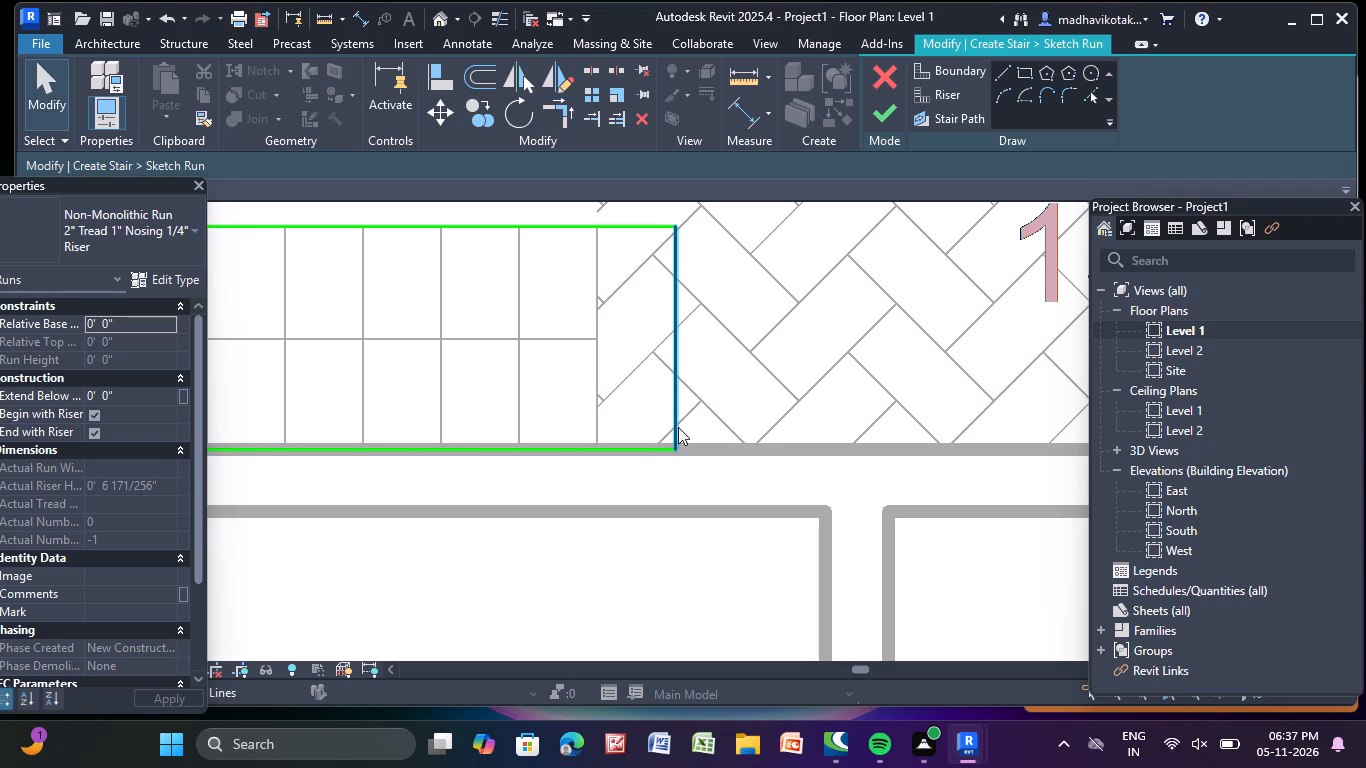
# Delete the riser line at the foyer-side end of the lower flight.
pyautogui.moveTo(678, 426); pyautogui.dragTo(656, 501, button='middle')
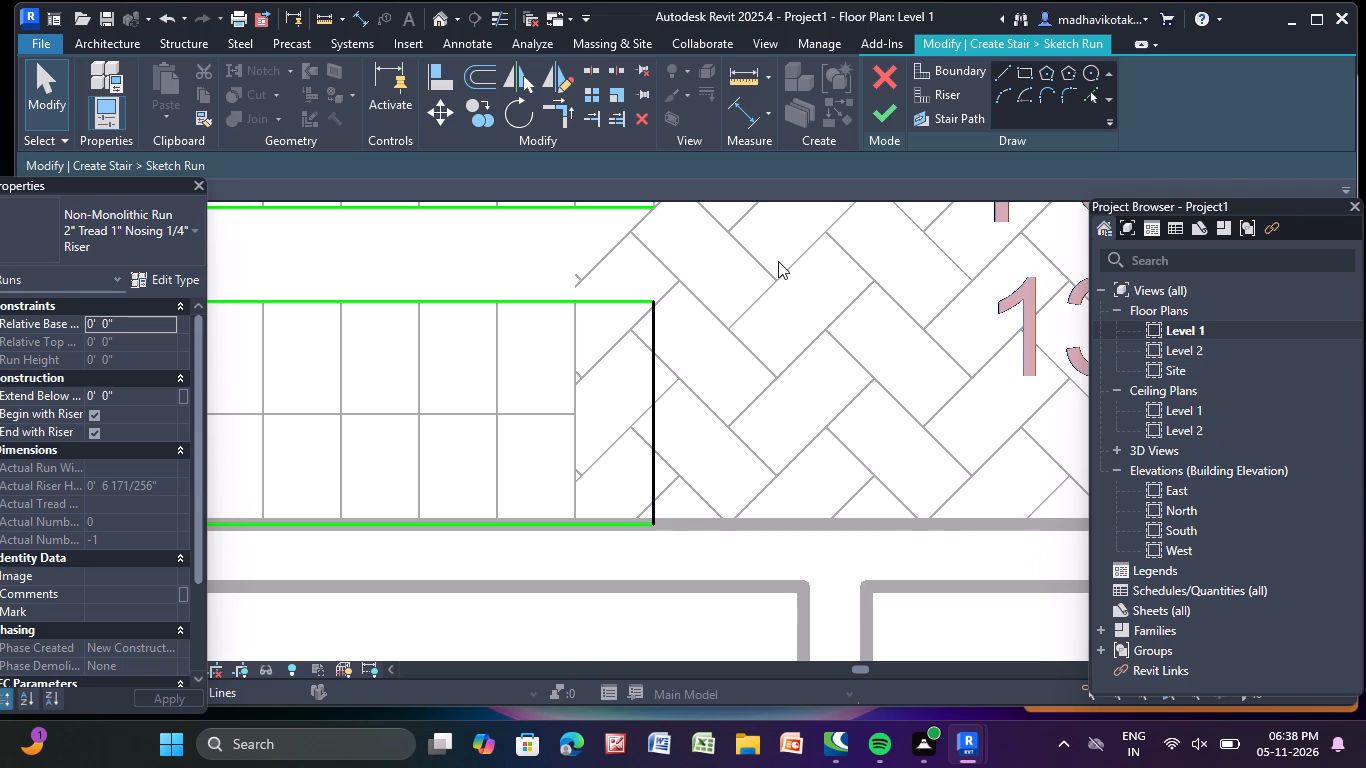
pyautogui.press('Escape')
pyautogui.press('Escape')
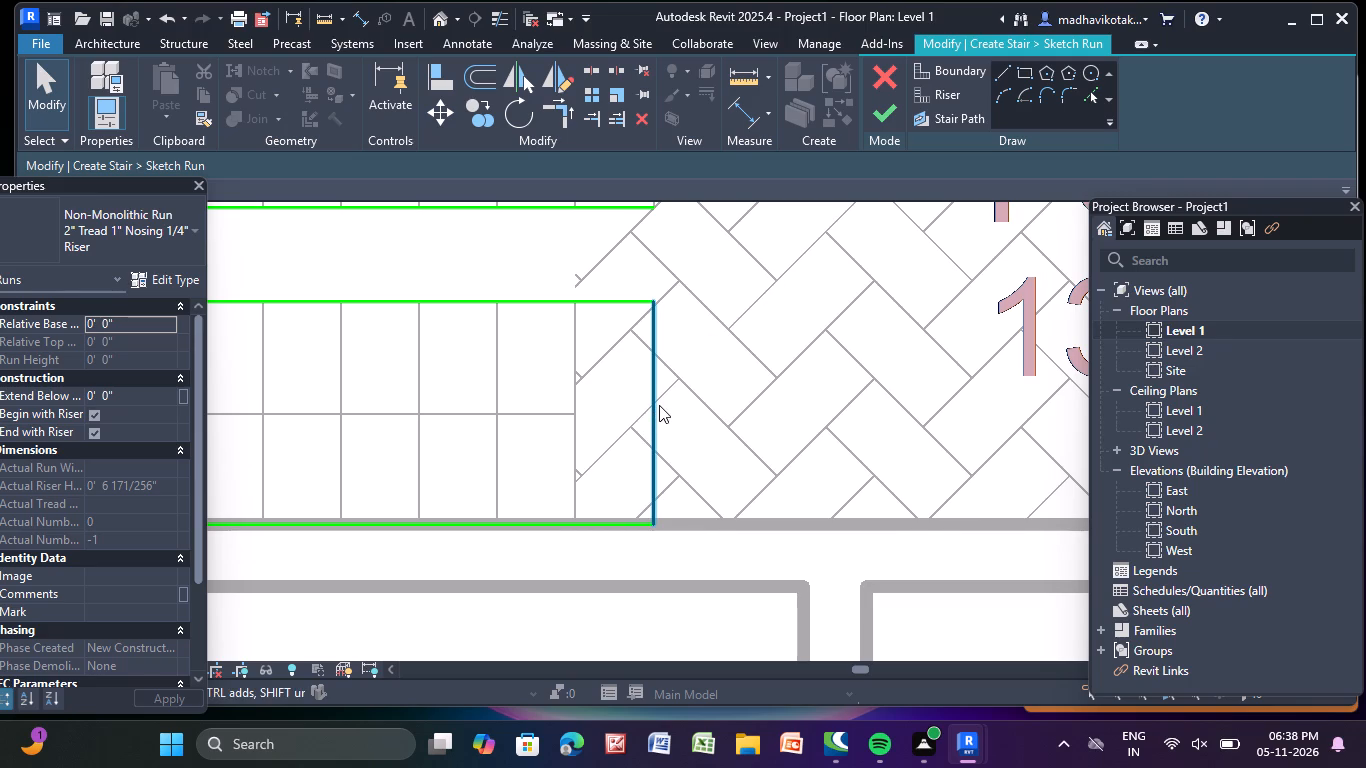
pyautogui.click(656, 405)
pyautogui.press('Delete')
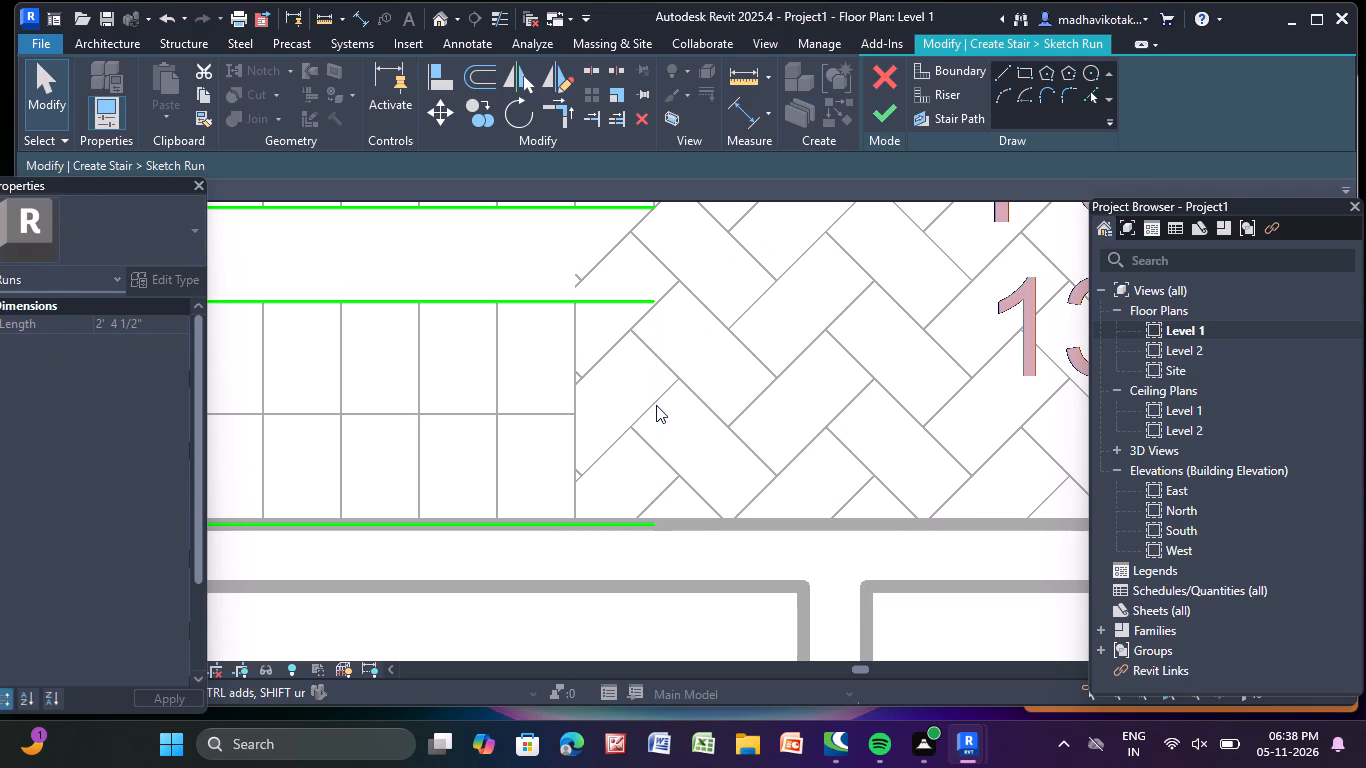
# Draw the lower flight's first two riser lines, 2'-4 1/2" long and 0'-10" apart, starting at the foyer-side boundary ends.
pyautogui.scroll(-1, 654, 404)
pyautogui.moveTo(642, 410); pyautogui.dragTo(553, 747, button='middle')
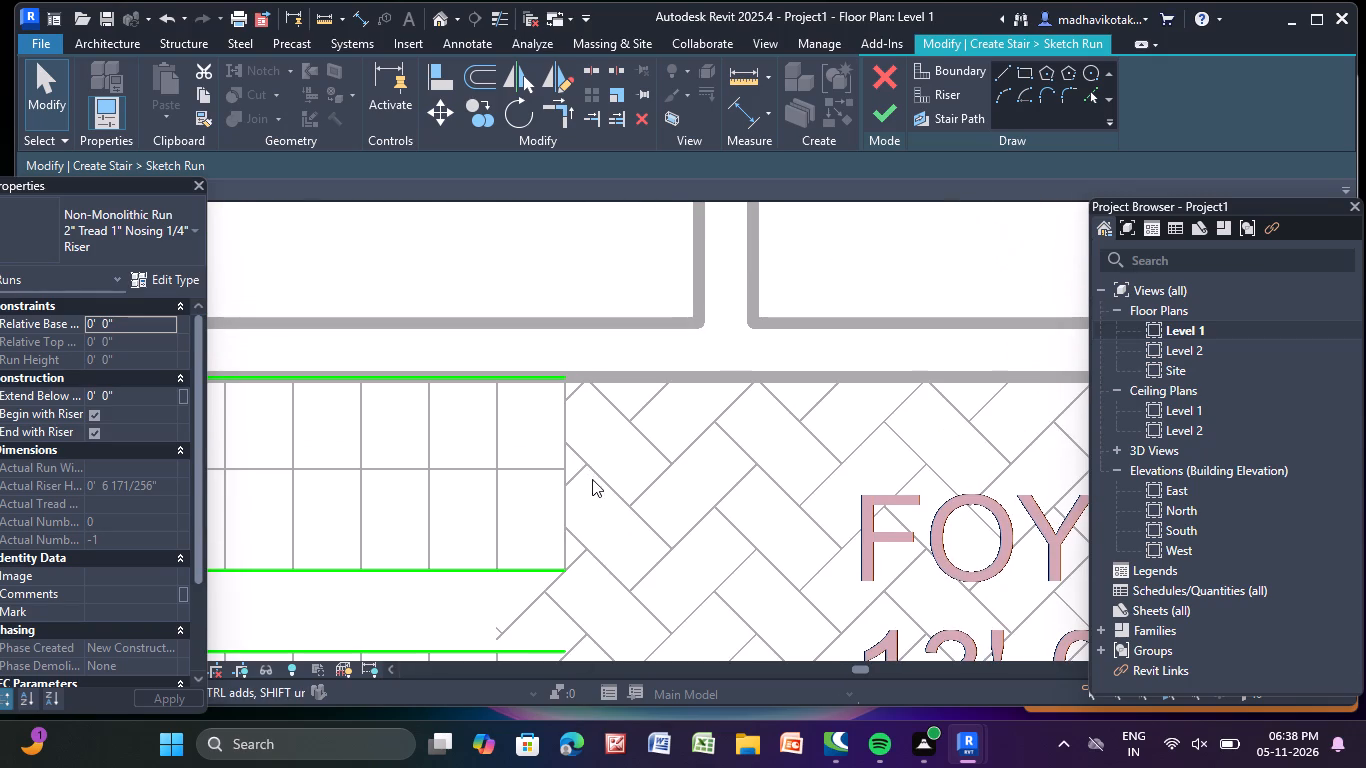
pyautogui.moveTo(594, 459); pyautogui.dragTo(632, 328, button='middle')
pyautogui.click(941, 96)
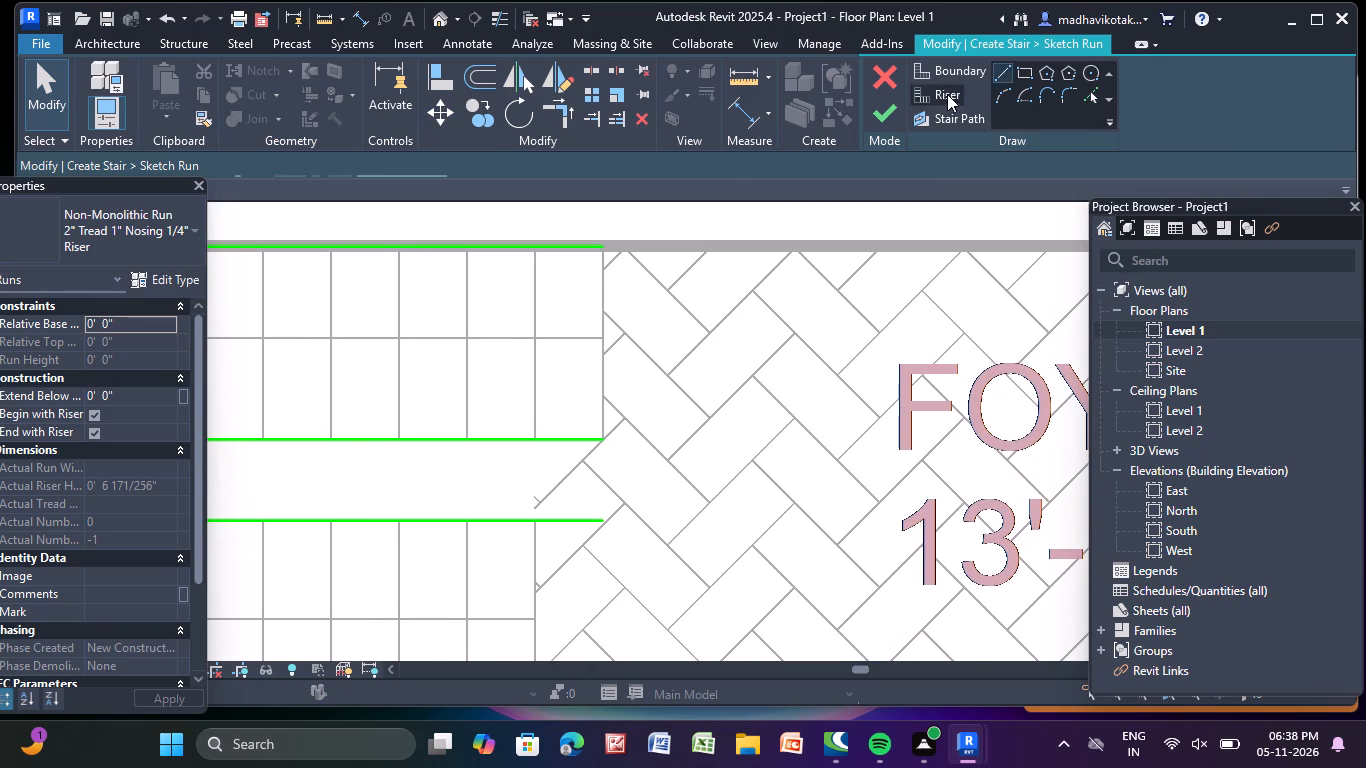
pyautogui.click(1005, 67)
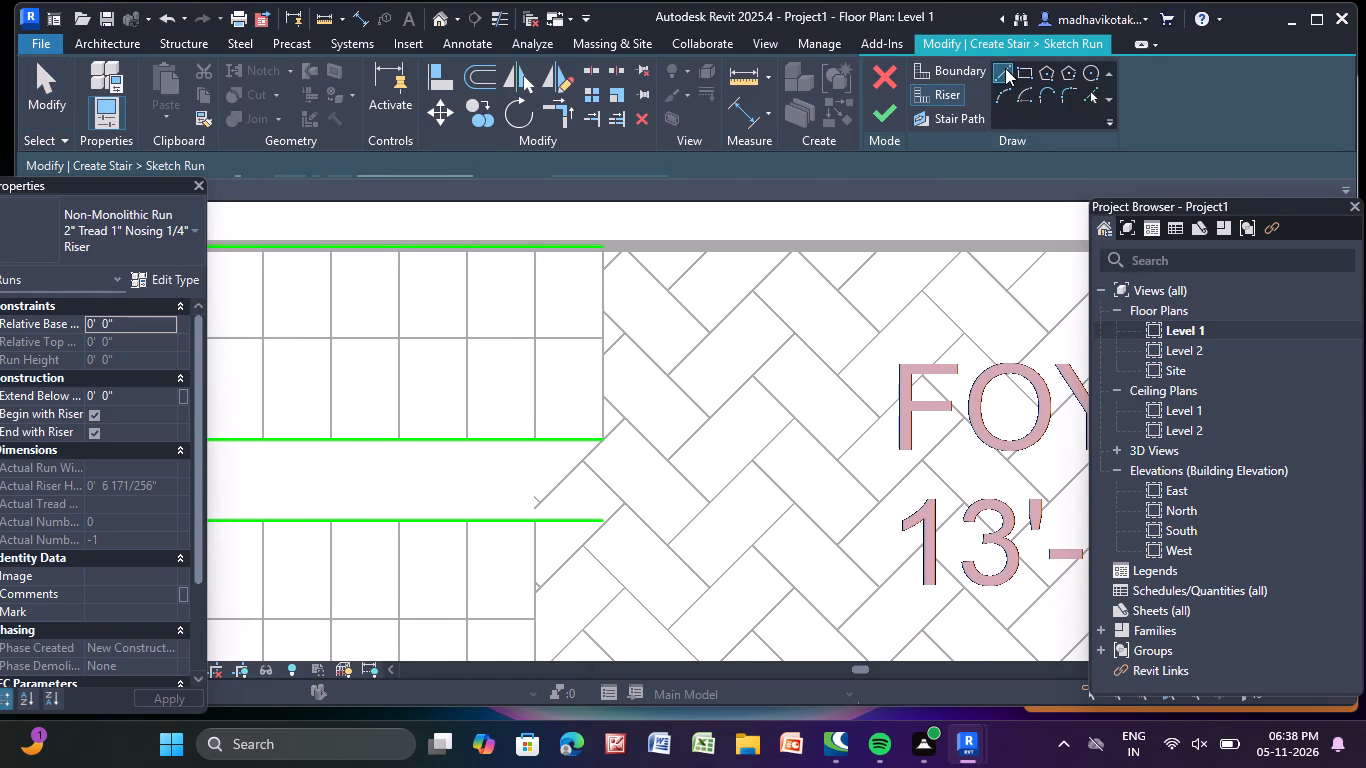
pyautogui.moveTo(323, 544); pyautogui.dragTo(307, 446, button='middle')
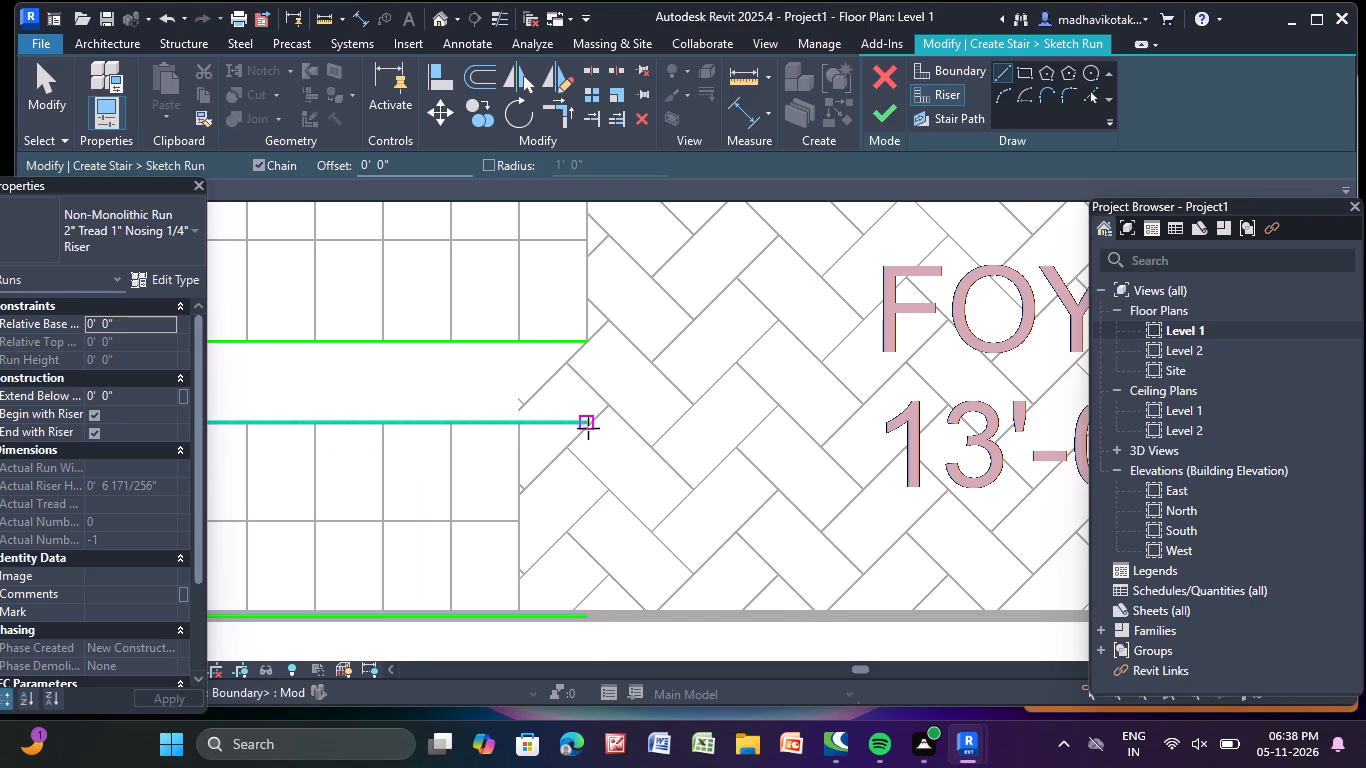
pyautogui.click(588, 426)
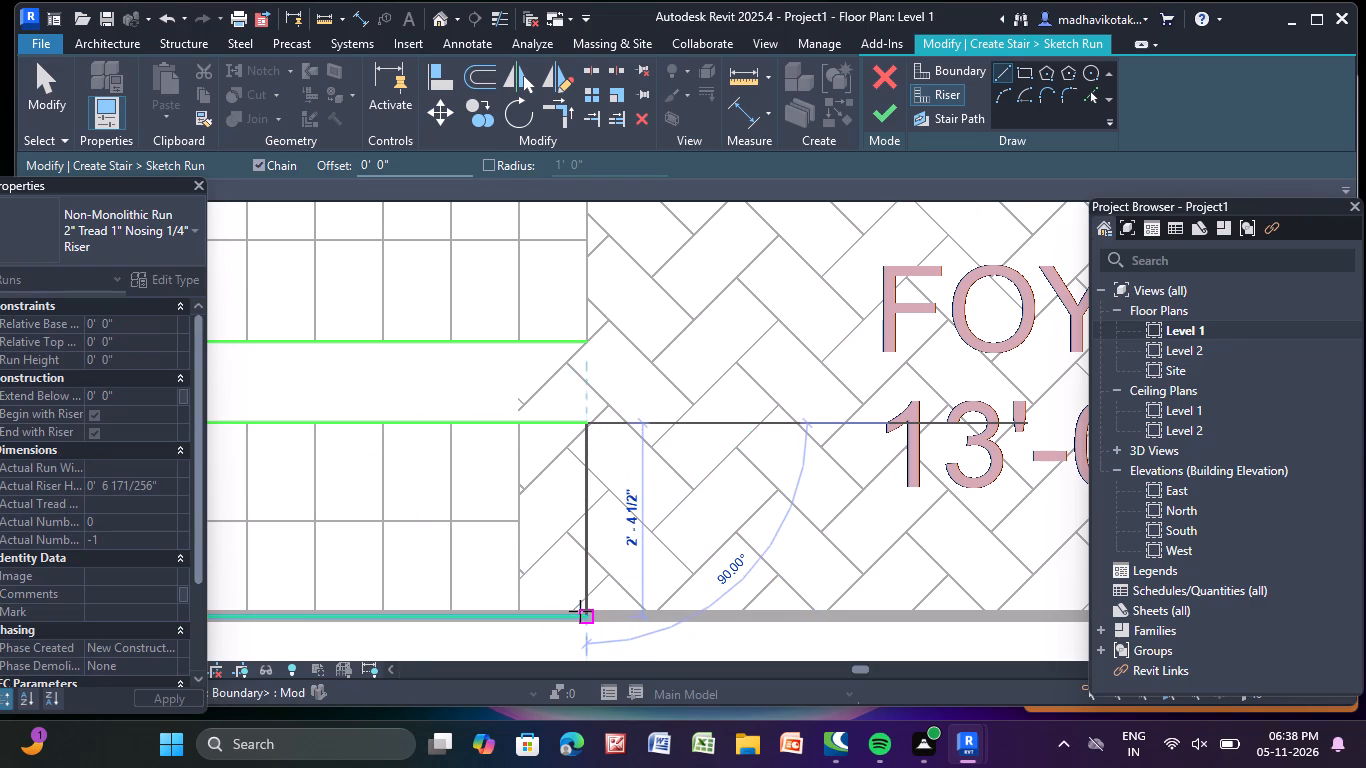
pyautogui.click(587, 616)
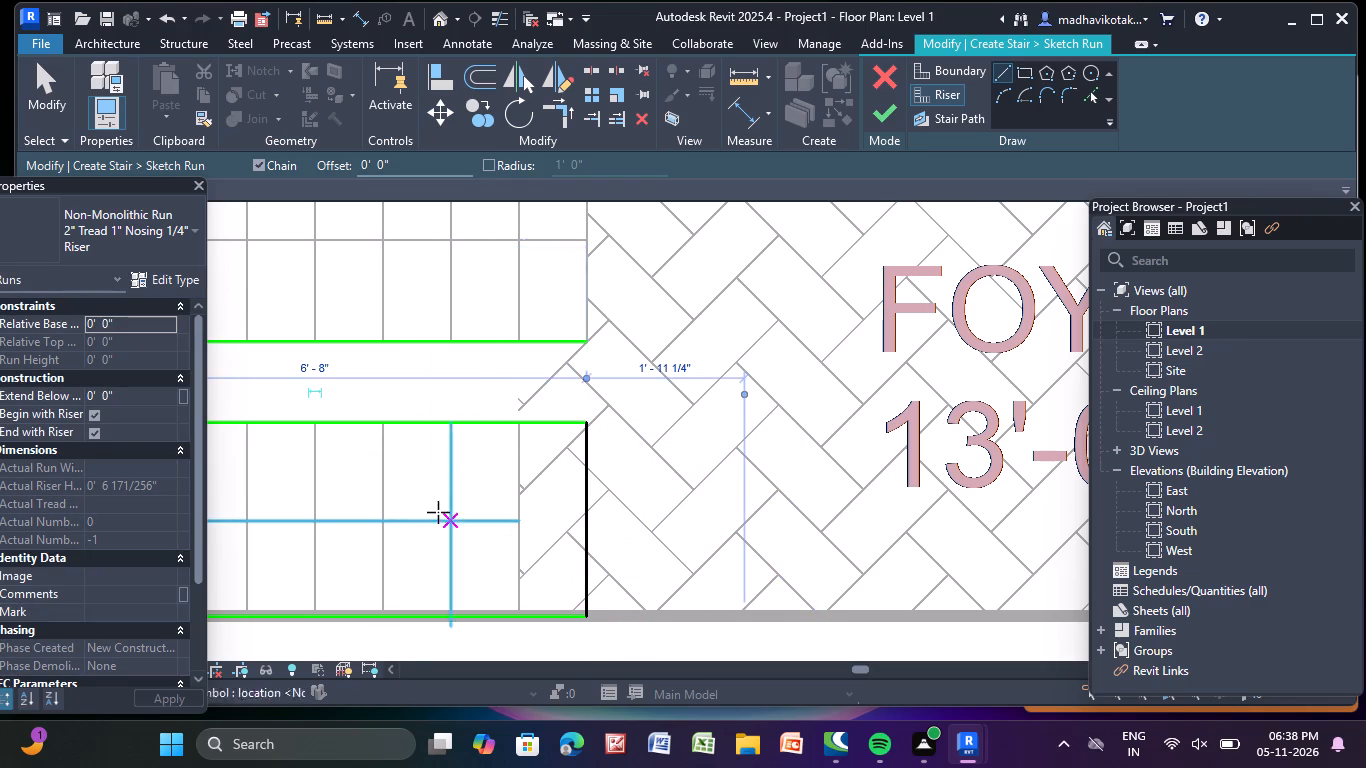
pyautogui.moveTo(517, 422); pyautogui.dragTo(517, 437)
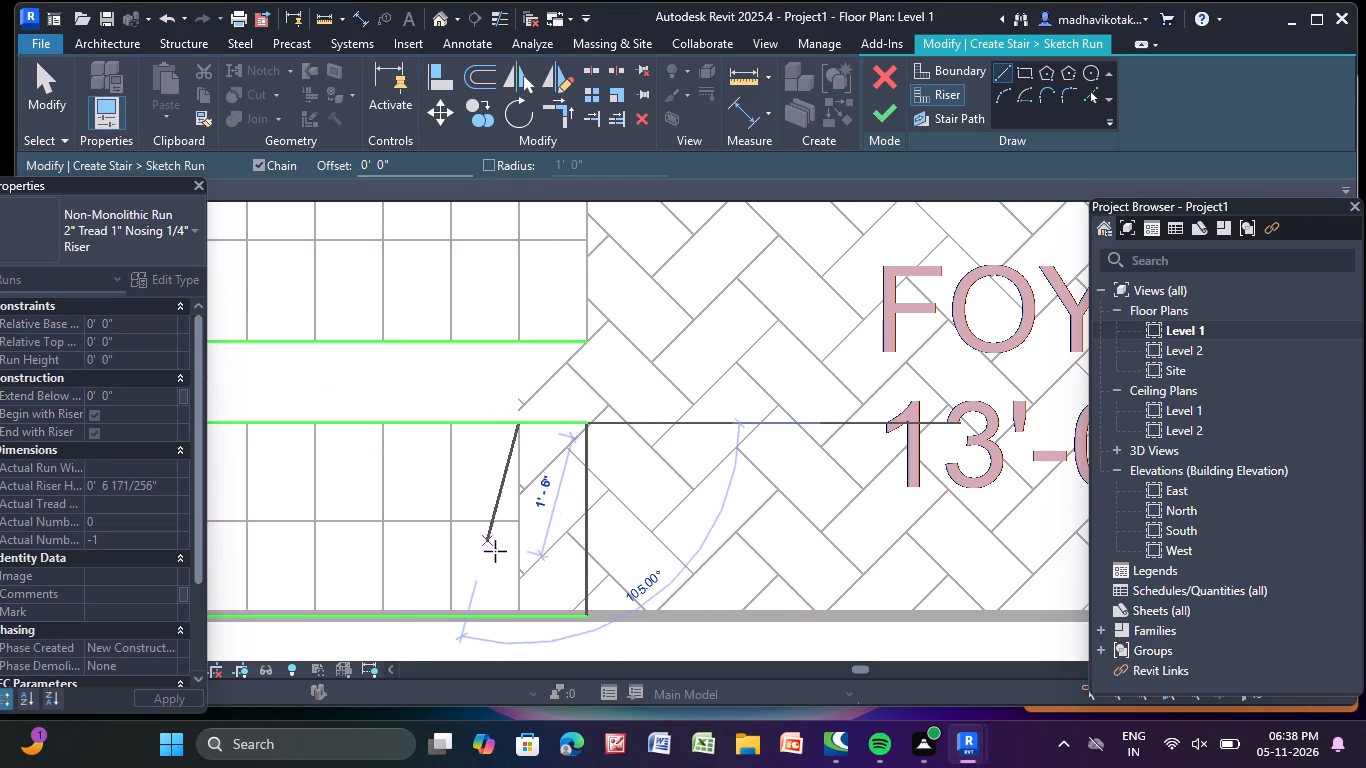
pyautogui.click(522, 615)
# Draw the lower flight's third, fourth and fifth riser lines, each 2'-4 1/2" long and 0'-10" apart, between the boundary lines.
pyautogui.scroll(-2, 521, 611)
pyautogui.moveTo(521, 610); pyautogui.dragTo(648, 574, button='middle')
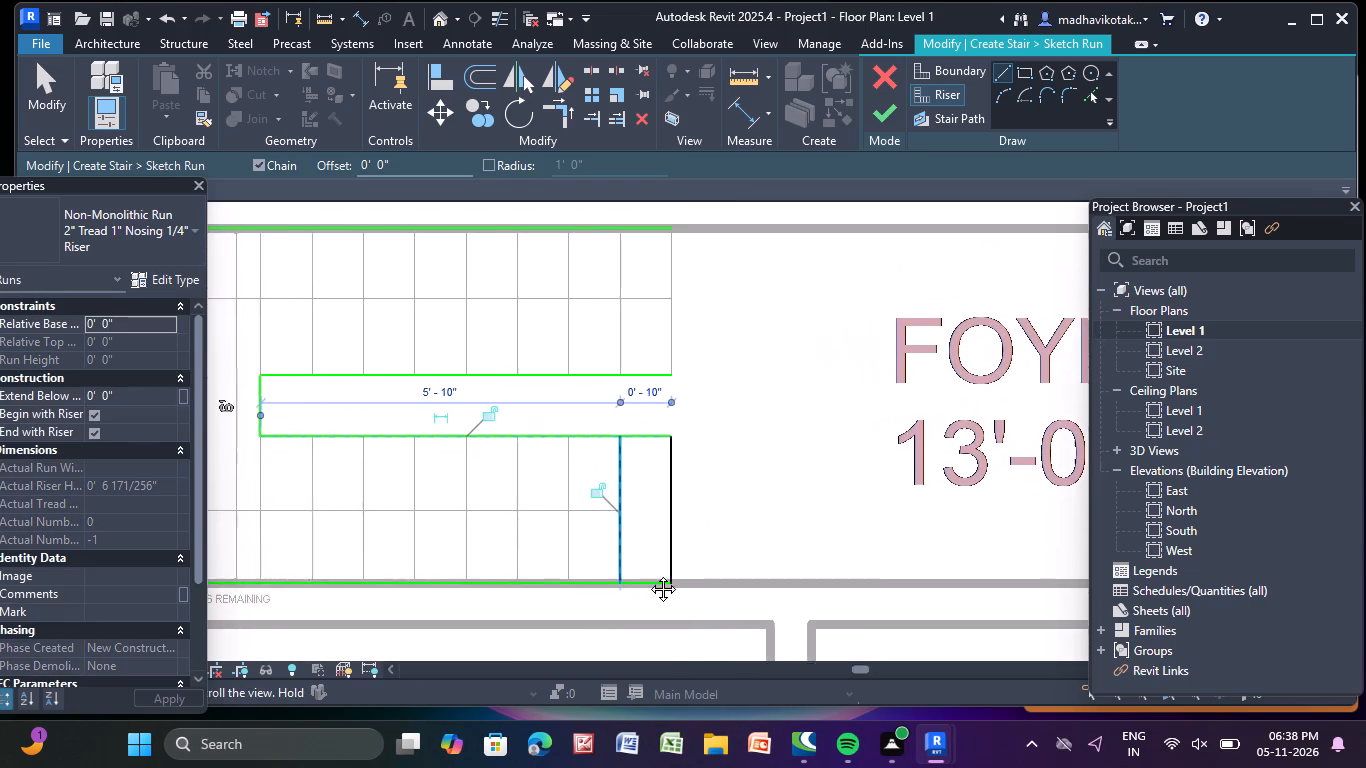
pyautogui.moveTo(648, 574); pyautogui.dragTo(700, 569, button='middle')
pyautogui.scroll(4, 671, 489)
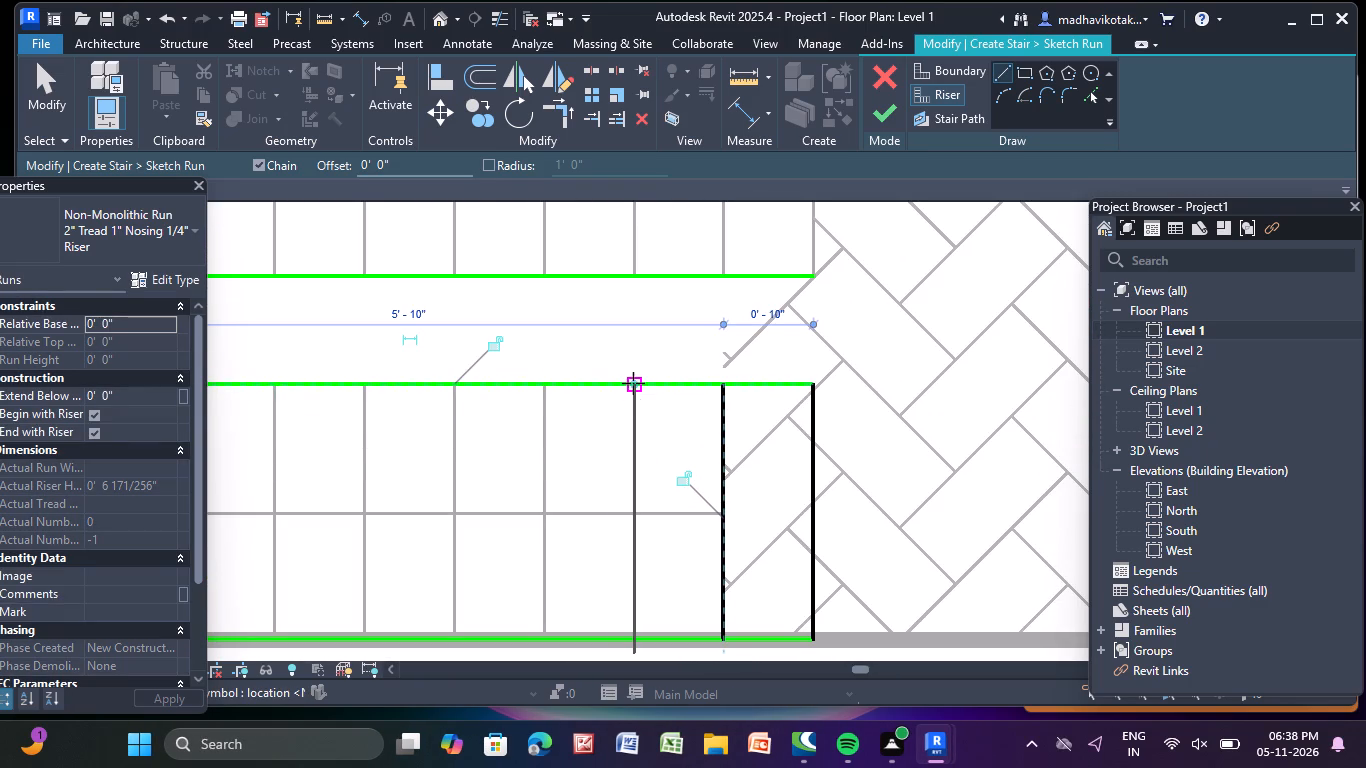
pyautogui.click(633, 382)
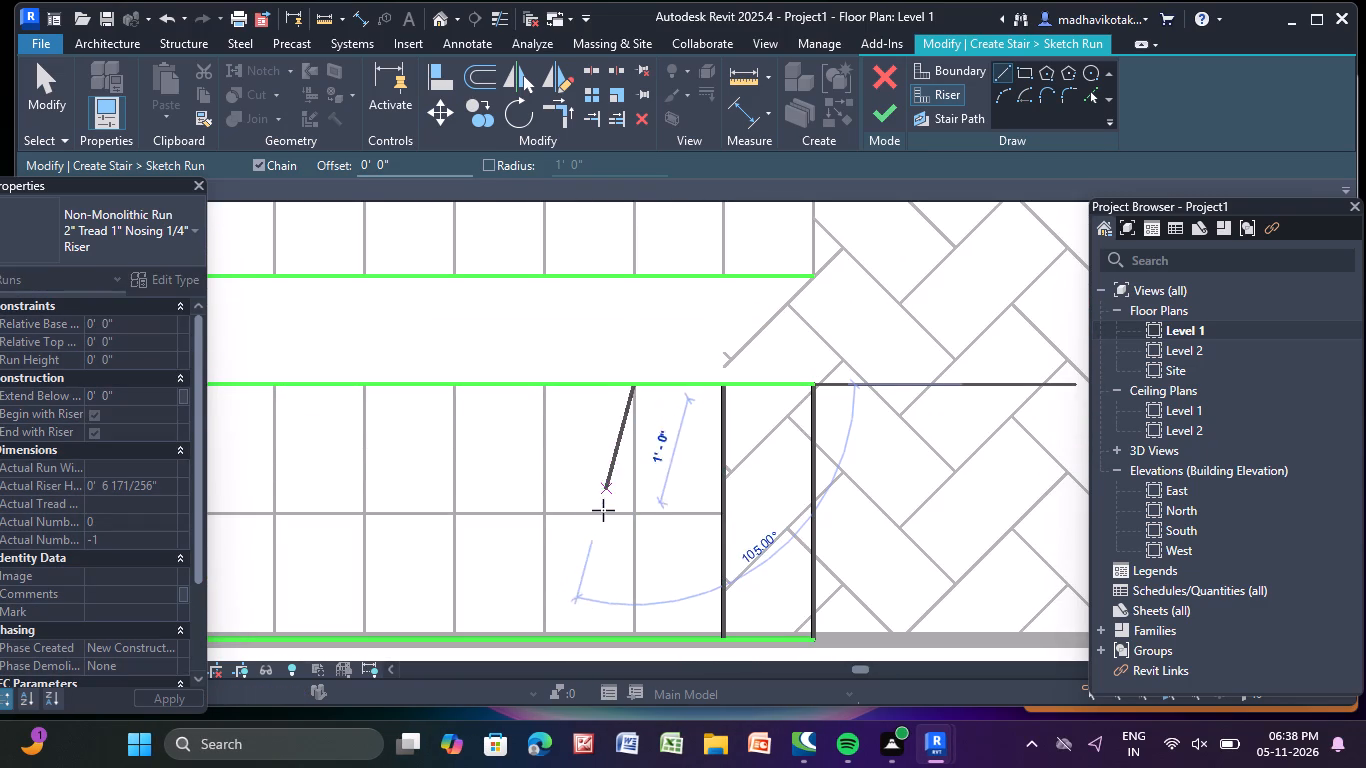
pyautogui.click(634, 640)
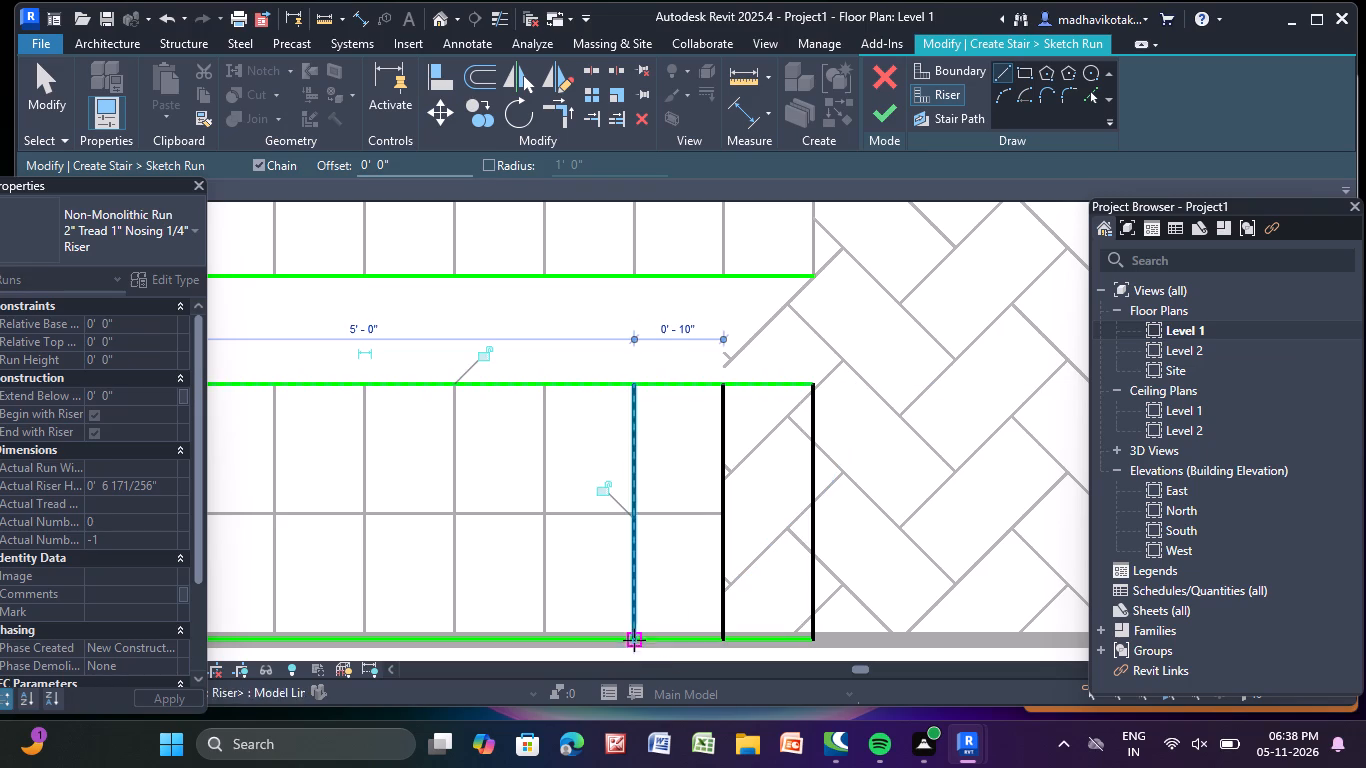
pyautogui.moveTo(583, 571); pyautogui.dragTo(569, 473, button='middle')
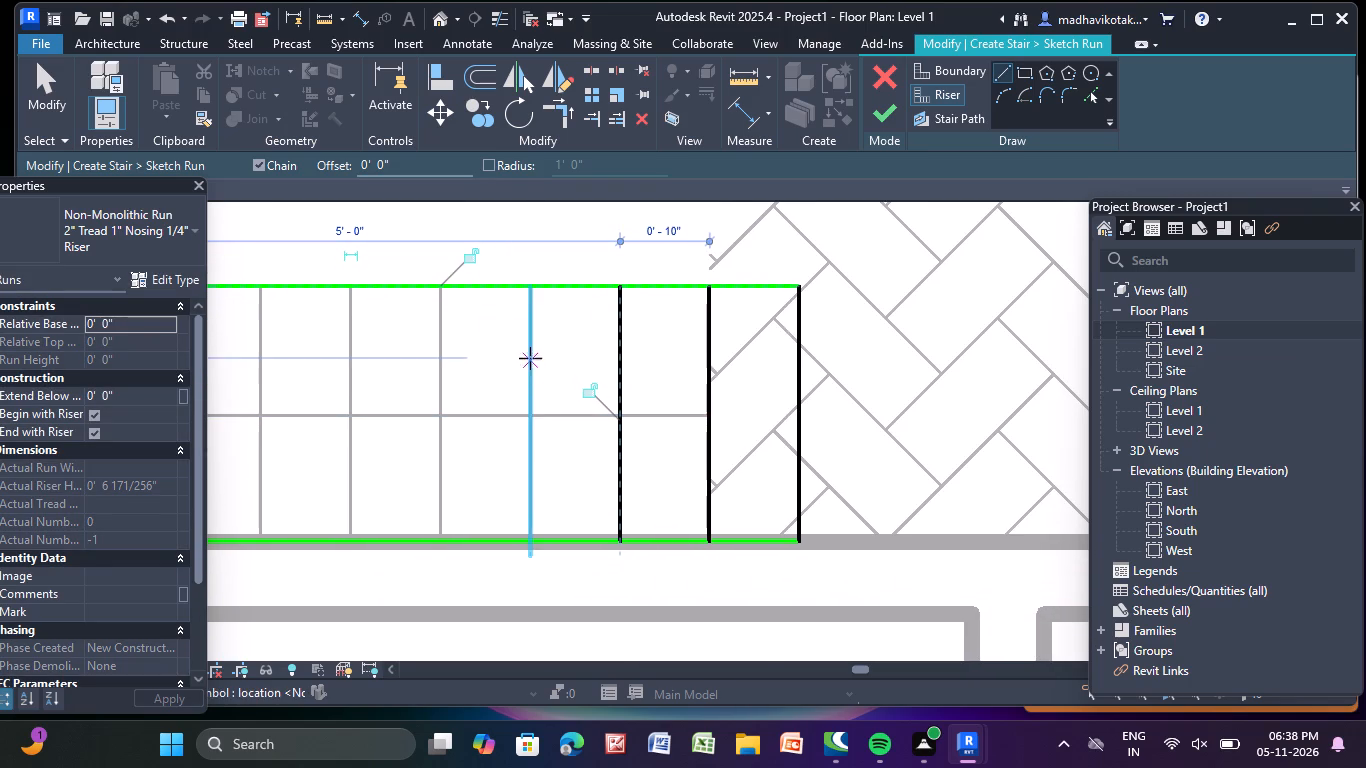
pyautogui.click(530, 287)
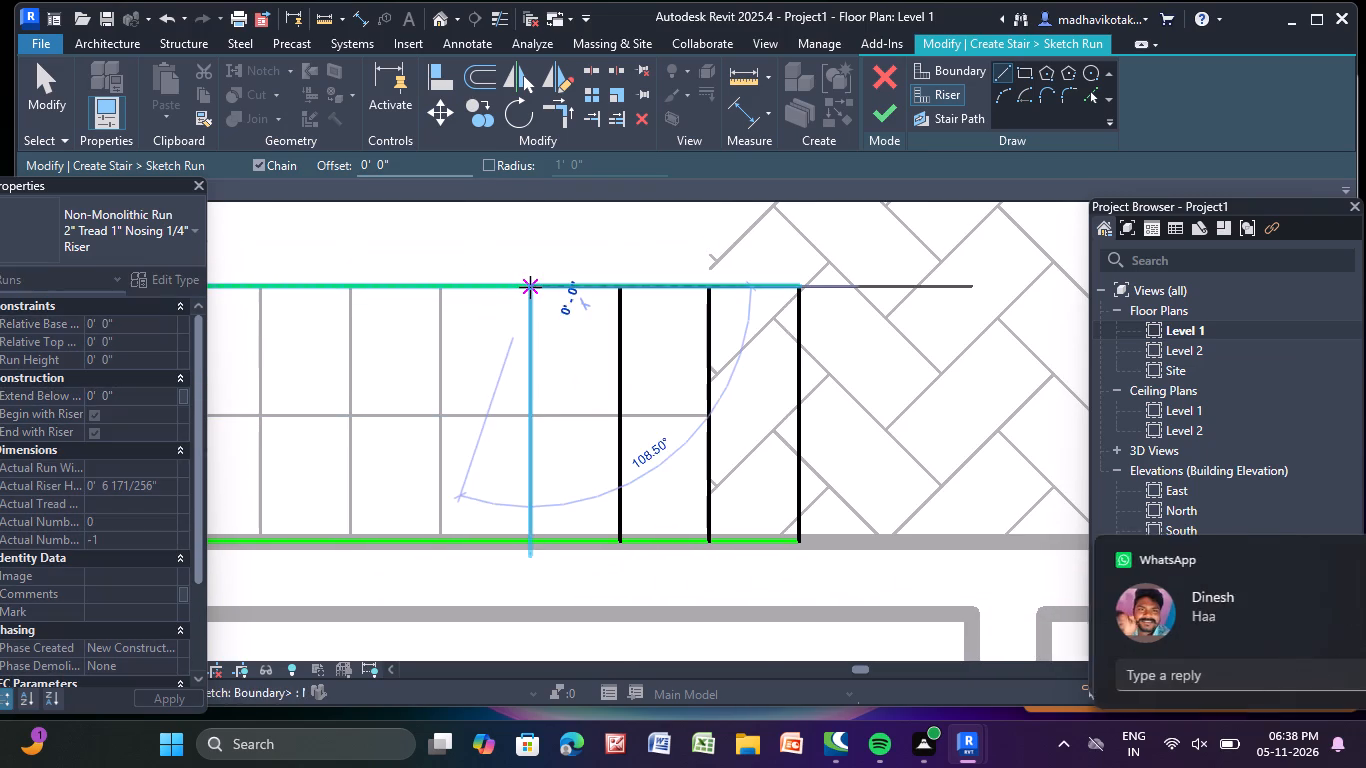
pyautogui.click(533, 542)
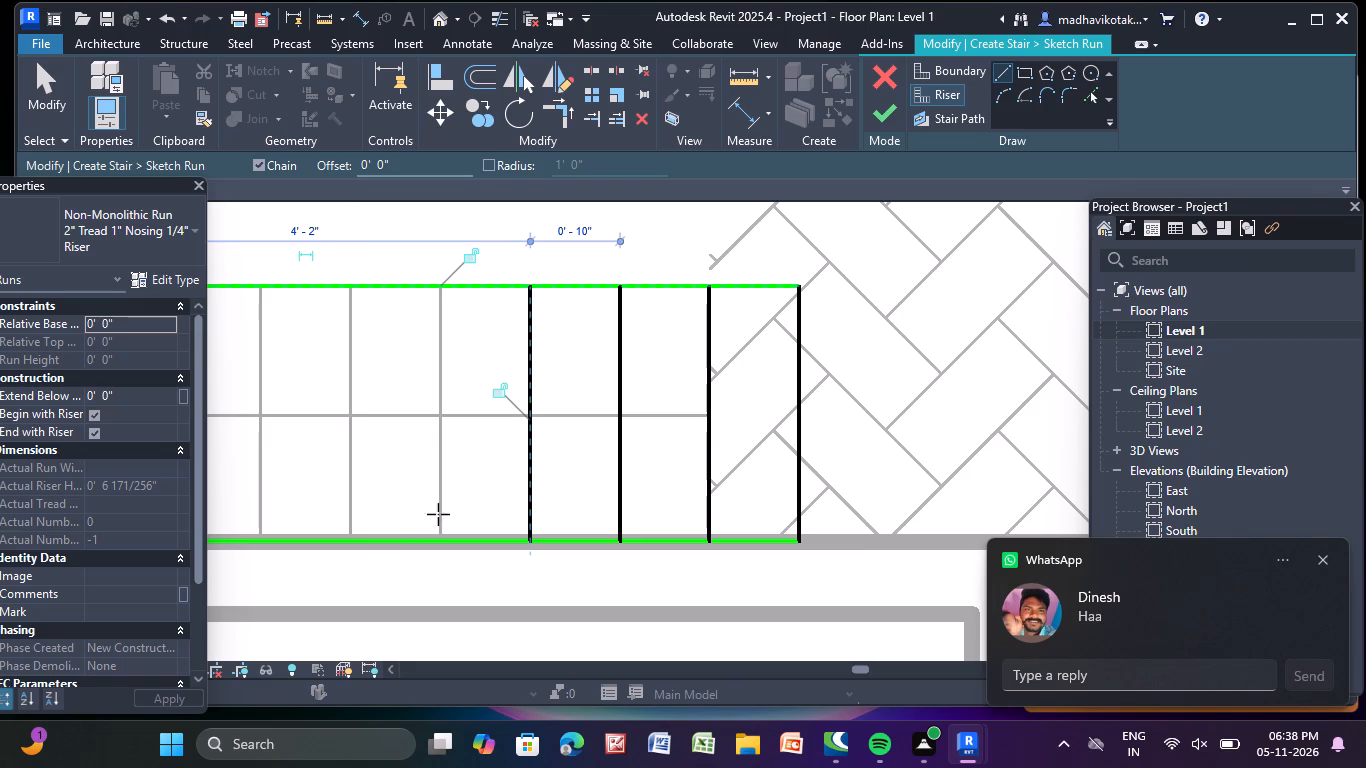
pyautogui.click(441, 284)
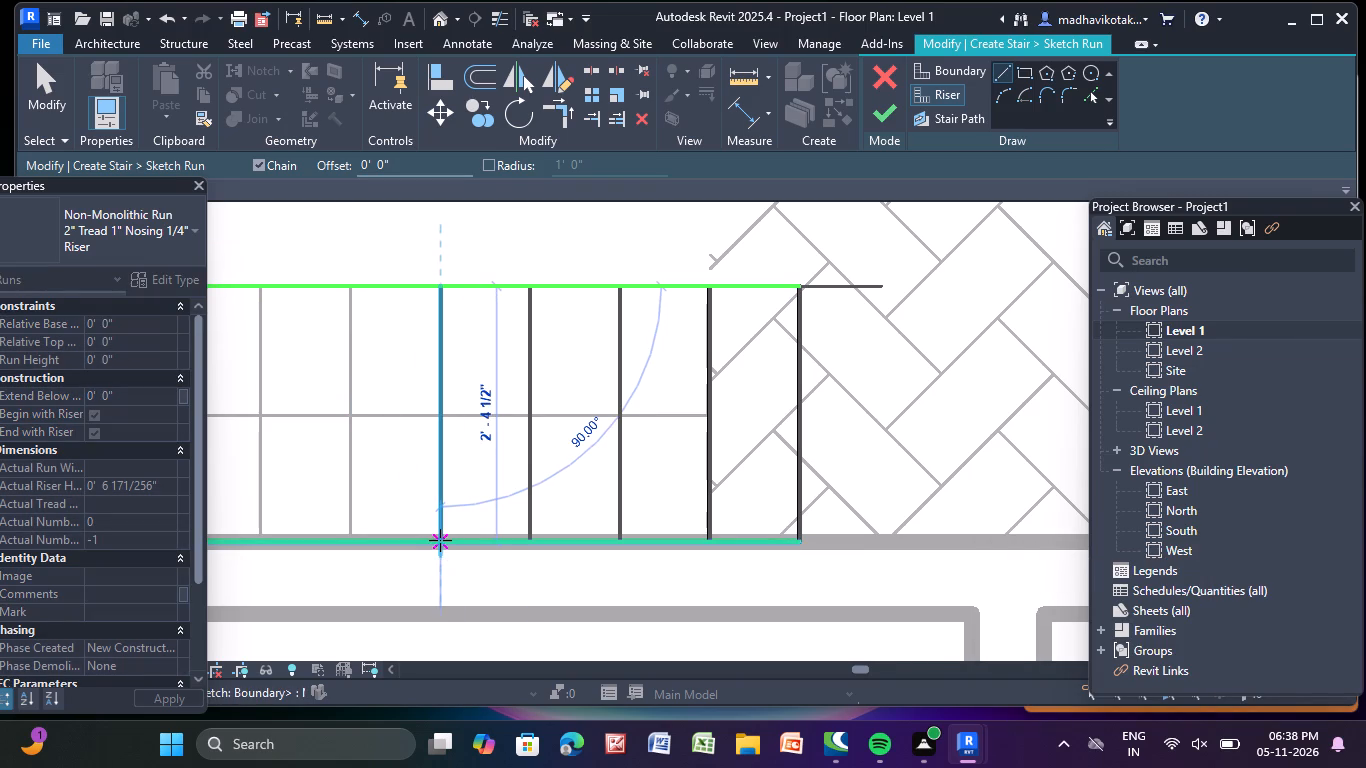
pyautogui.click(440, 540)
# Draw the lower flight's sixth, seventh and eighth riser lines between the boundaries at 0'-10" spacing, tracing the plan's tread lines.
pyautogui.scroll(-1, 438, 500)
pyautogui.moveTo(439, 499); pyautogui.dragTo(802, 506, button='middle')
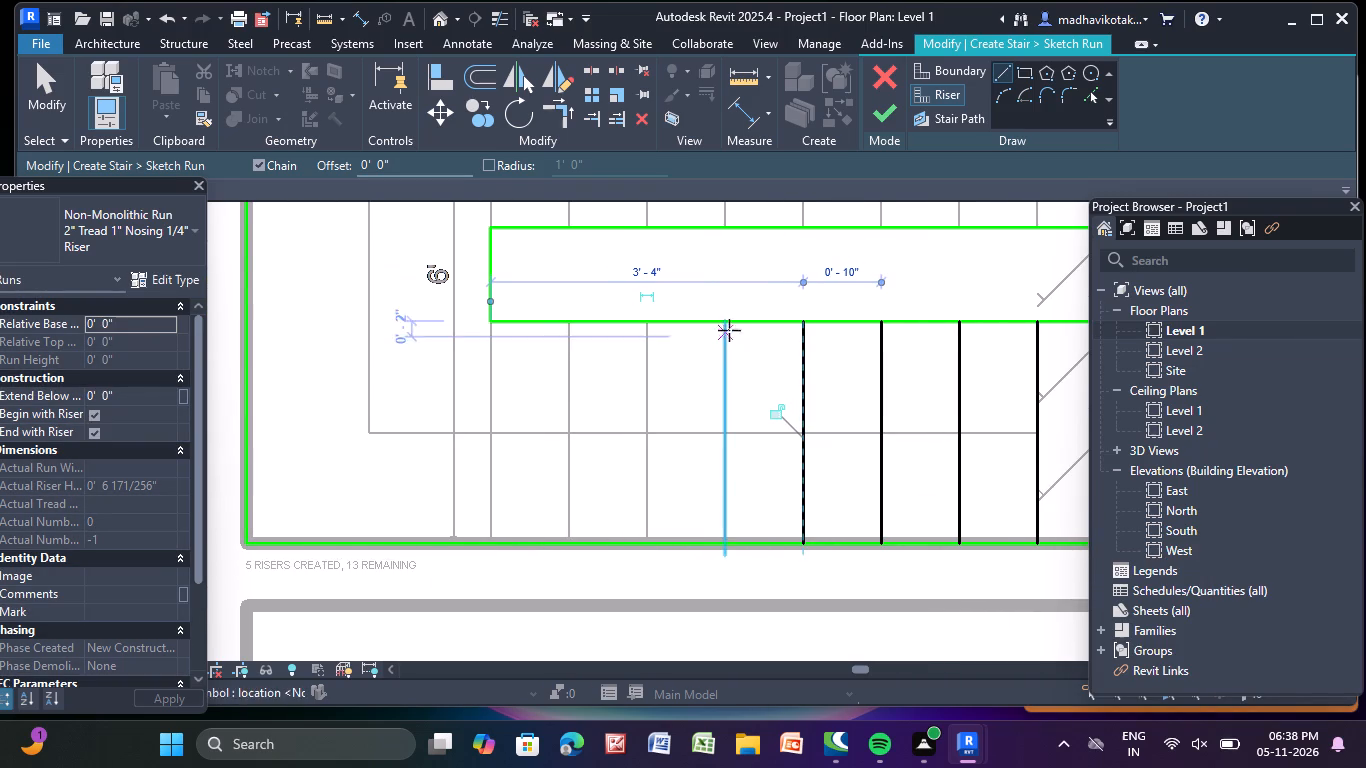
pyautogui.click(726, 322)
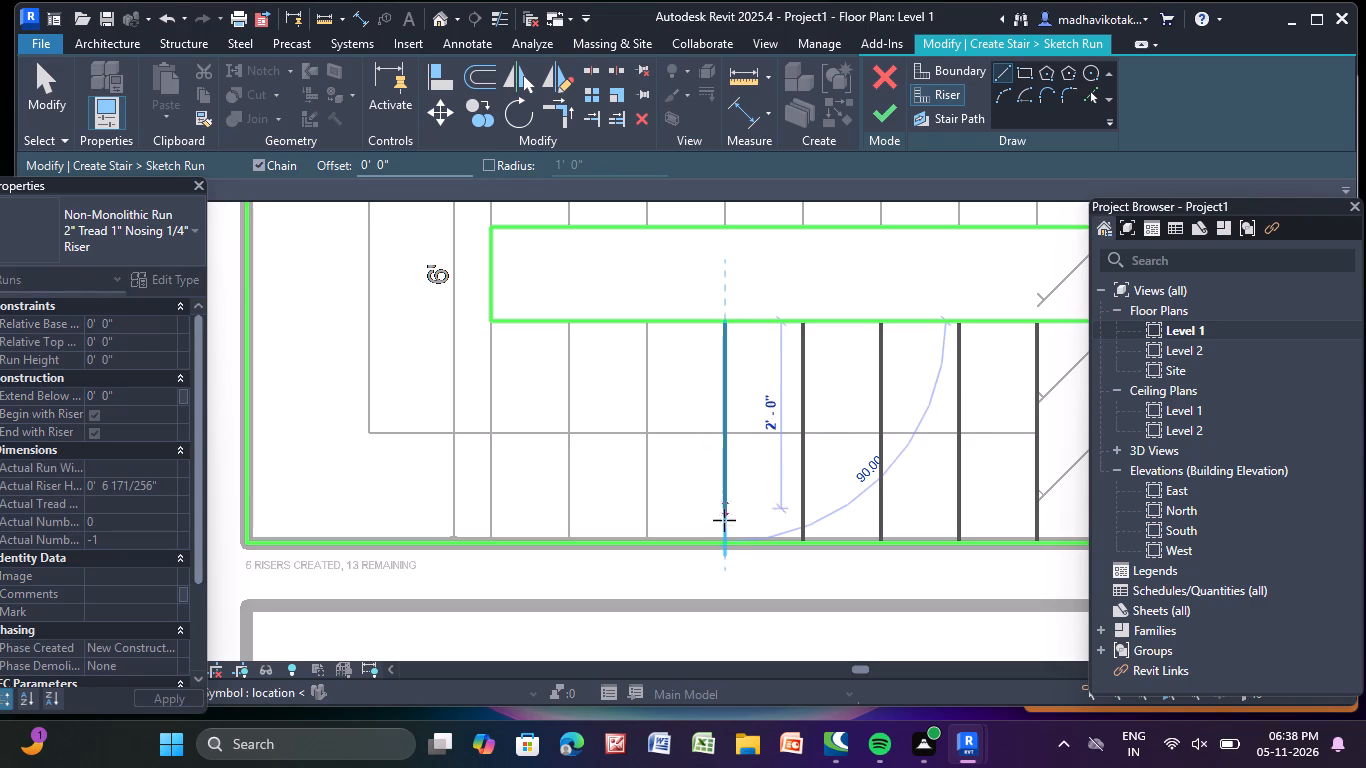
pyautogui.click(726, 546)
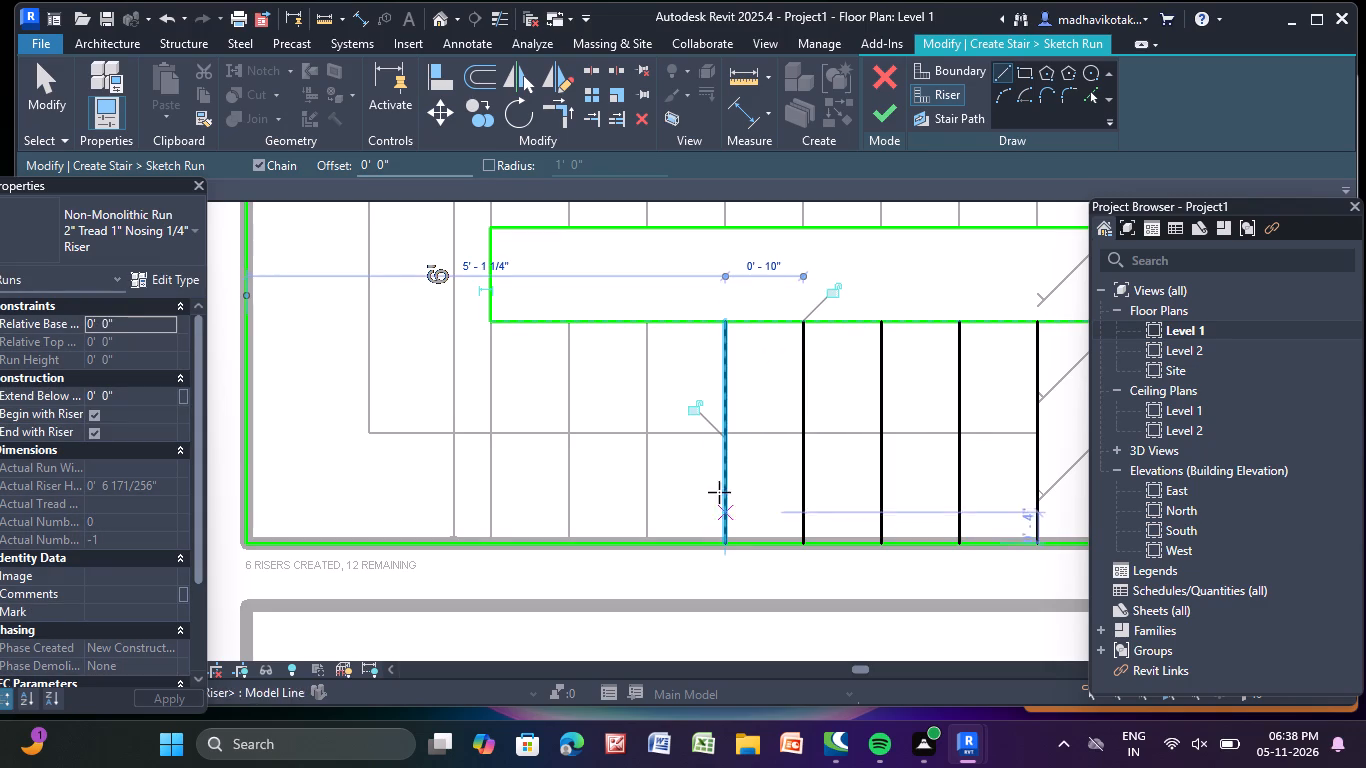
pyautogui.click(647, 318)
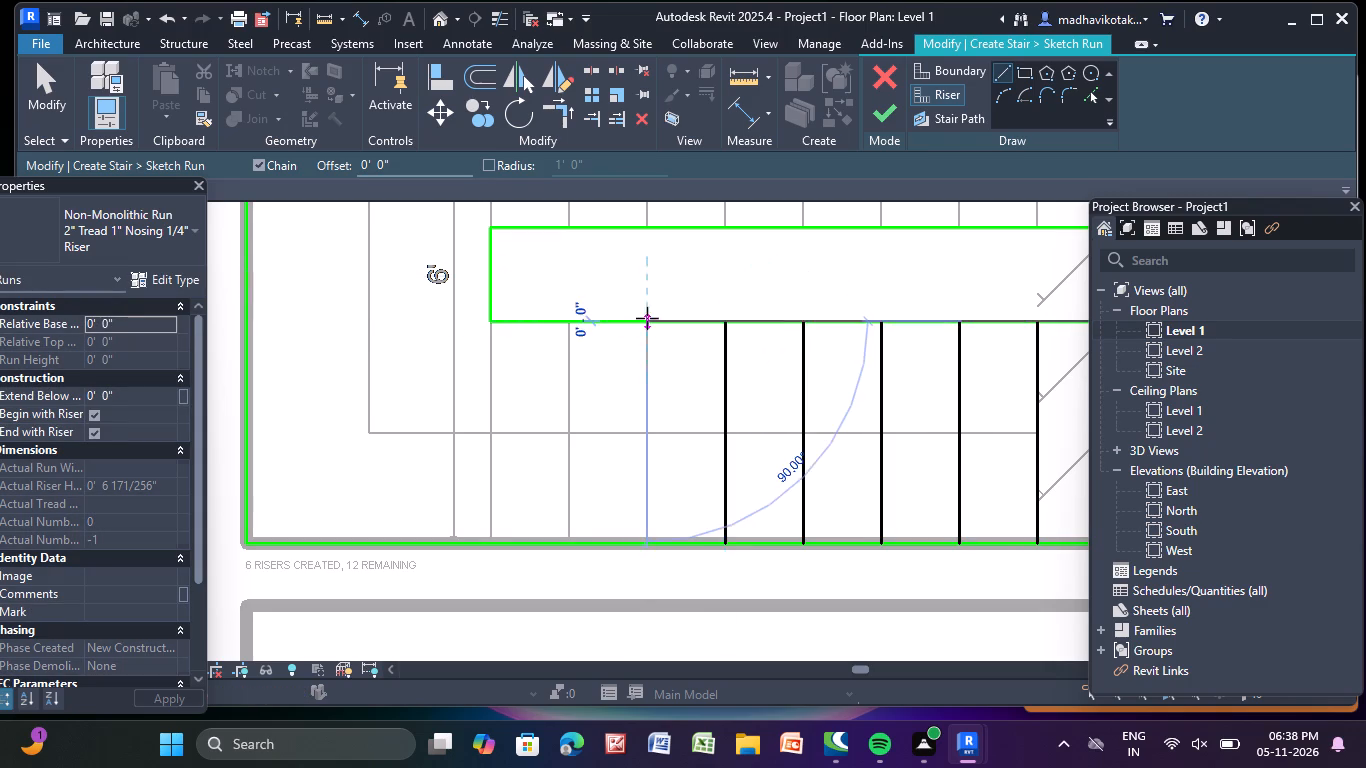
pyautogui.click(652, 541)
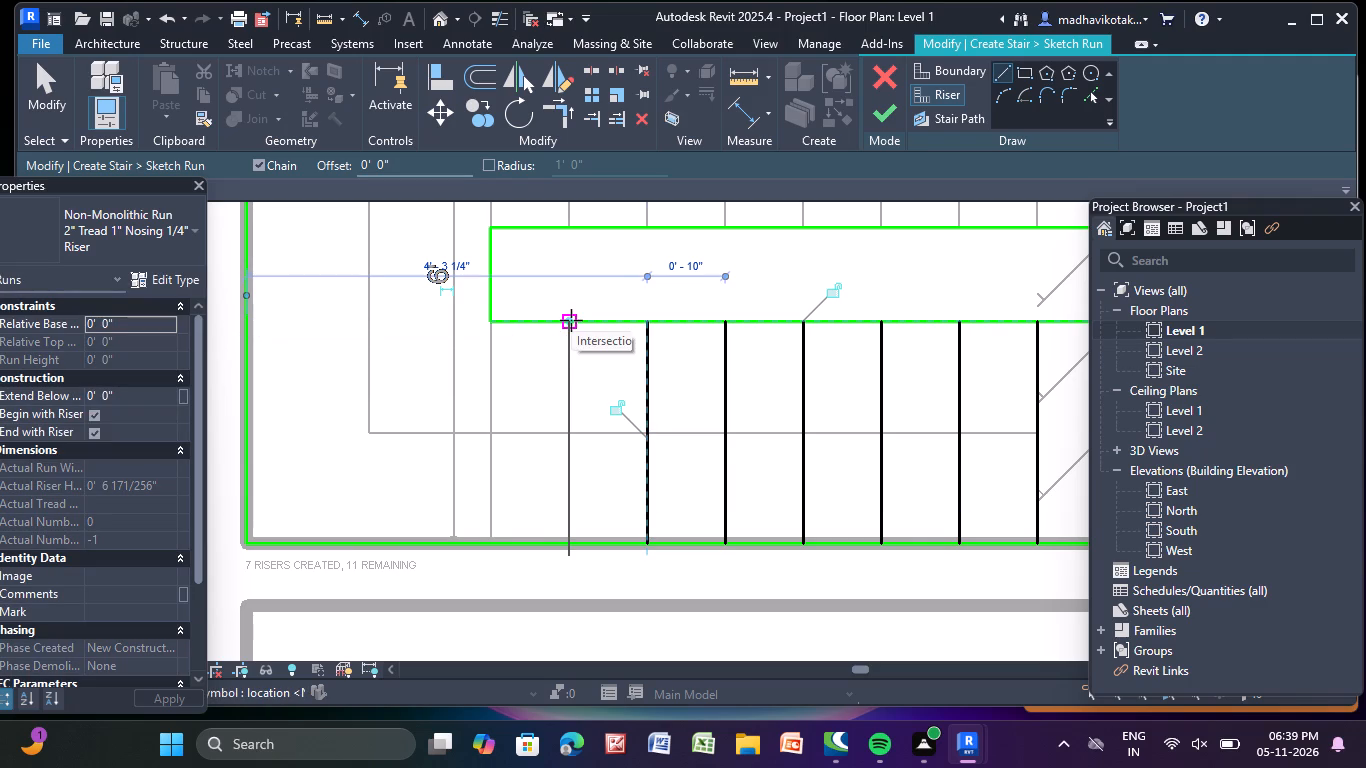
pyautogui.scroll(4, 571, 320)
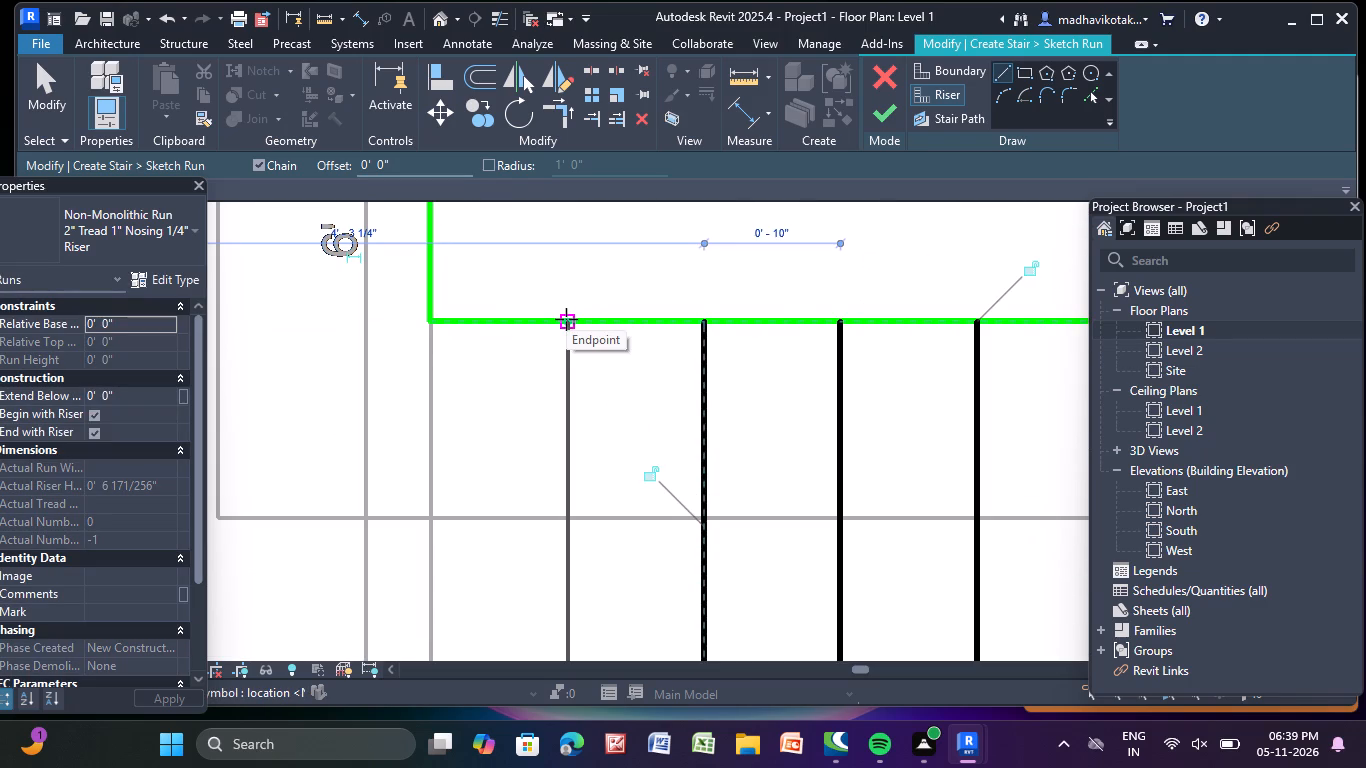
pyautogui.click(566, 319)
pyautogui.scroll(-3, 571, 498)
pyautogui.moveTo(569, 491); pyautogui.dragTo(564, 299, button='middle')
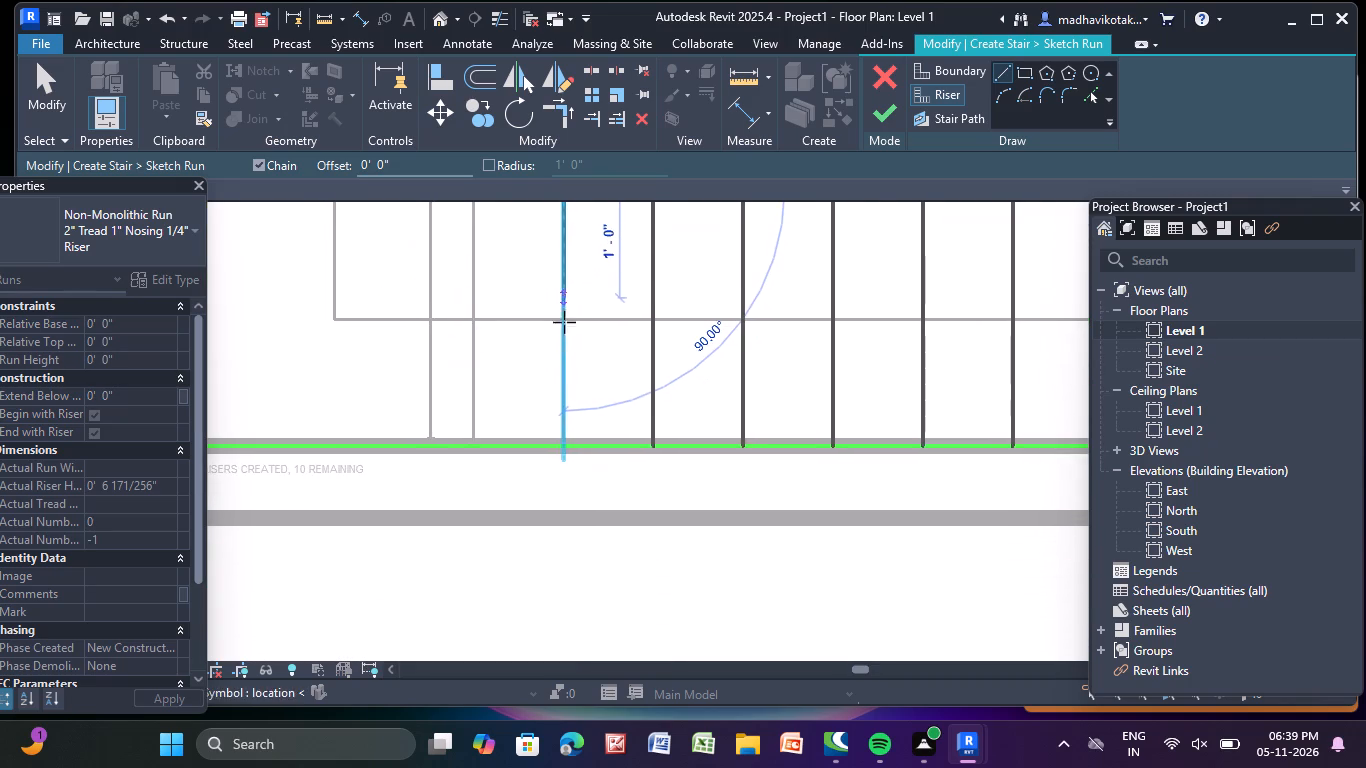
pyautogui.click(567, 442)
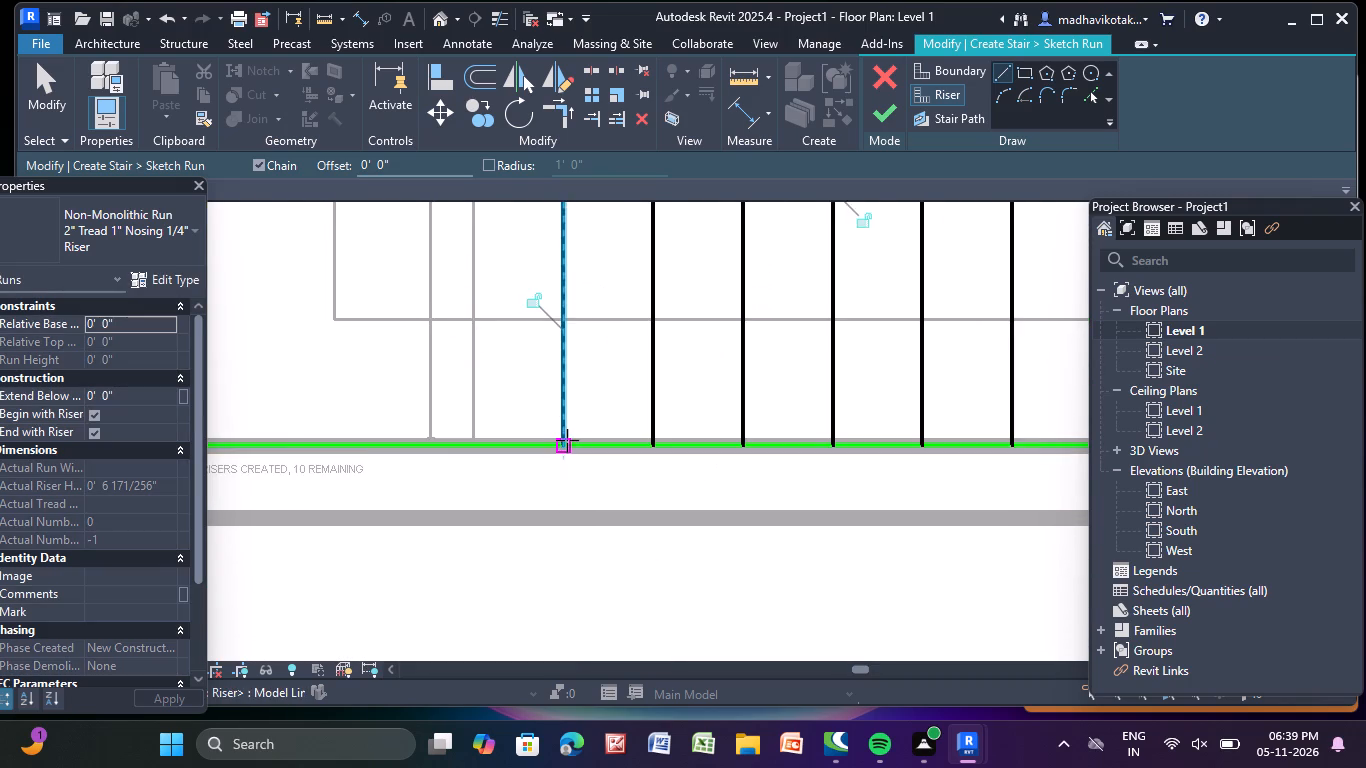
# Draw the lower flight's ninth riser line, 2'-4 1/2" long, from the landing-side corner of the inner boundary to the outer boundary.
pyautogui.scroll(-2, 567, 440)
pyautogui.moveTo(567, 440); pyautogui.dragTo(729, 481, button='middle')
pyautogui.scroll(-1, 729, 481)
pyautogui.scroll(7, 683, 300)
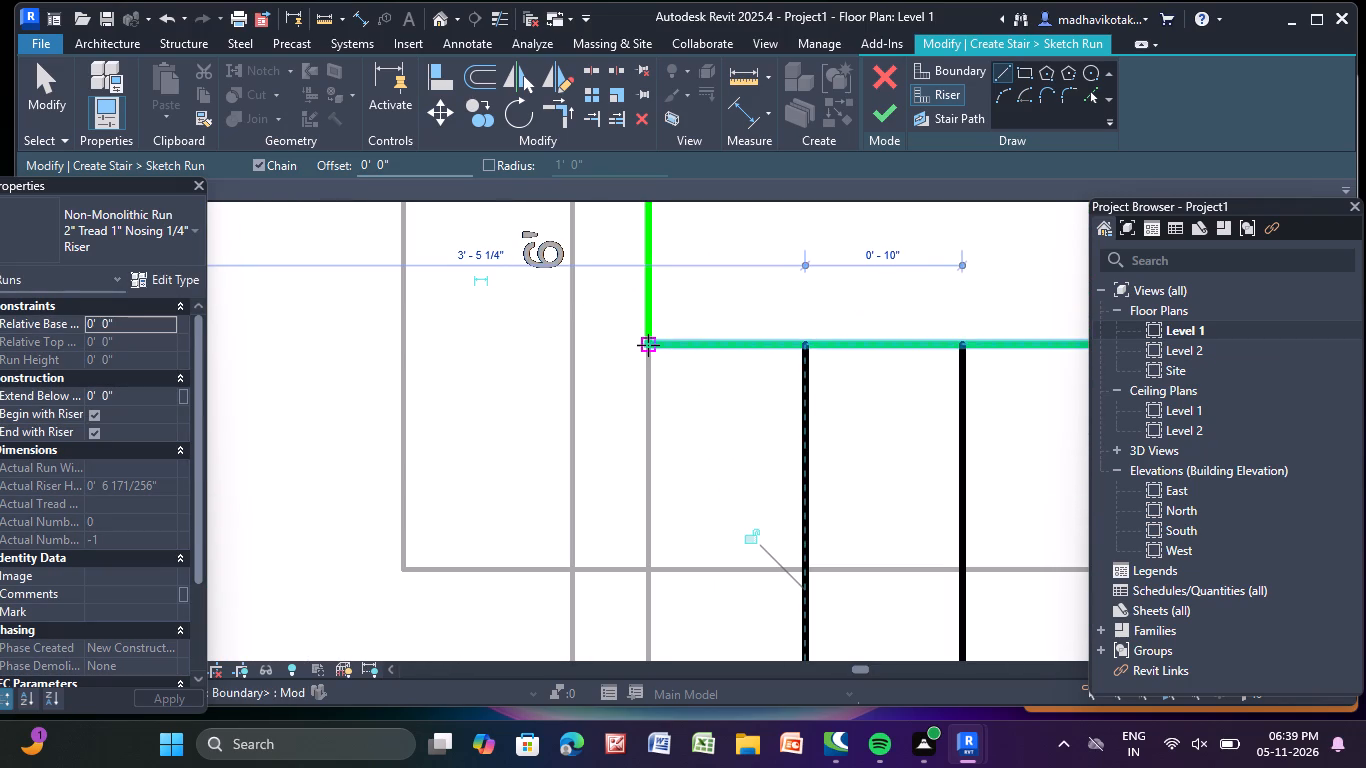
pyautogui.click(648, 345)
pyautogui.moveTo(664, 428); pyautogui.dragTo(632, 197, button='middle')
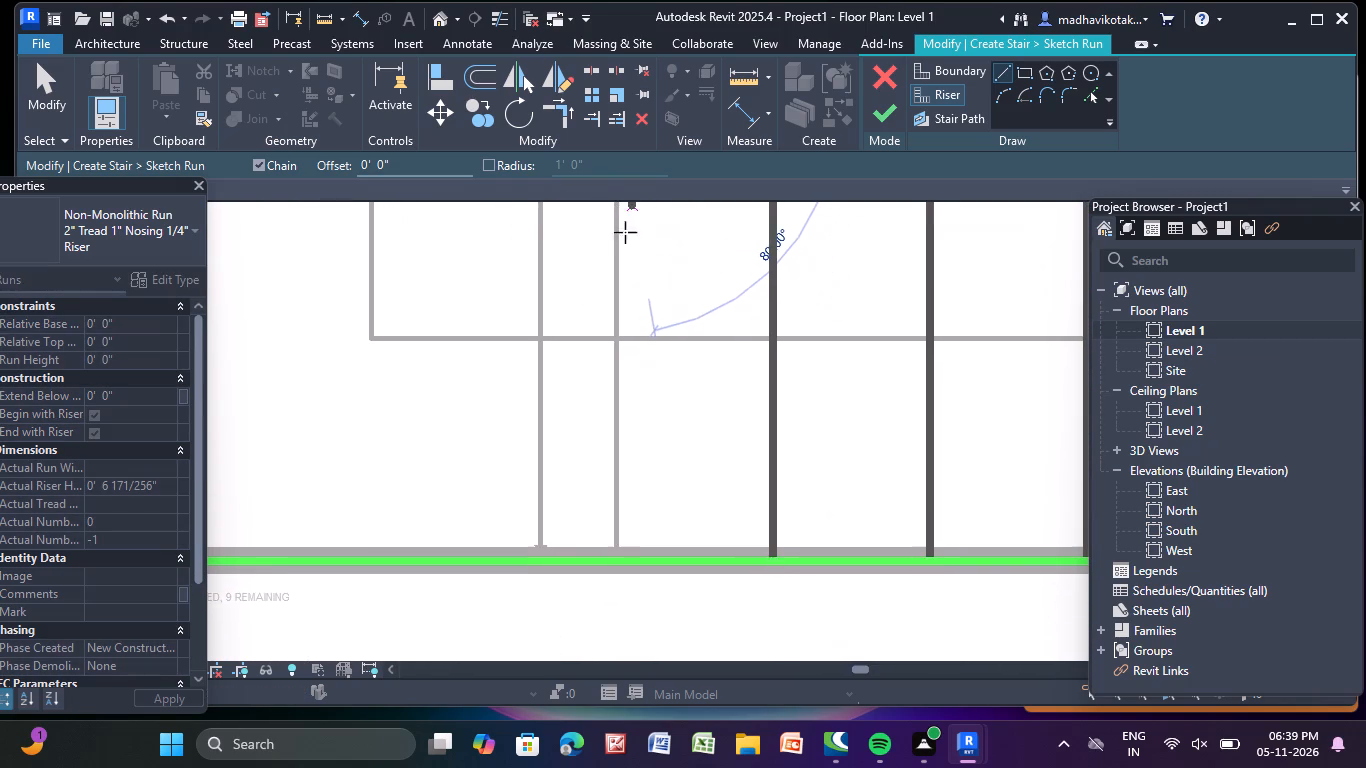
pyautogui.click(612, 558)
# Draw the upper flight's first riser line across its full width, joining the foyer-side ends of its two boundary lines.
pyautogui.scroll(-5, 633, 463)
pyautogui.scroll(-3, 663, 297)
pyautogui.moveTo(663, 302); pyautogui.dragTo(654, 324, button='middle')
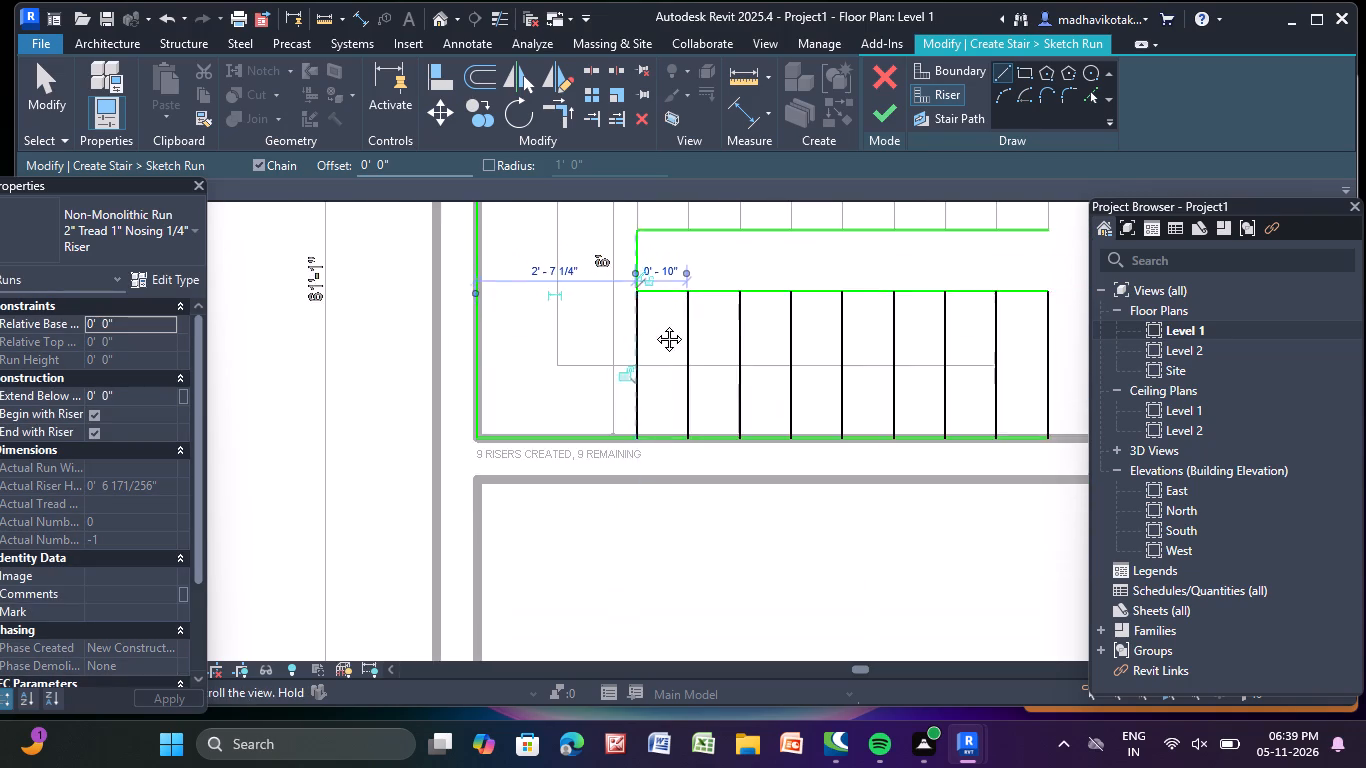
pyautogui.moveTo(654, 324); pyautogui.dragTo(486, 539, button='middle')
pyautogui.scroll(3, 869, 446)
pyautogui.scroll(1, 897, 533)
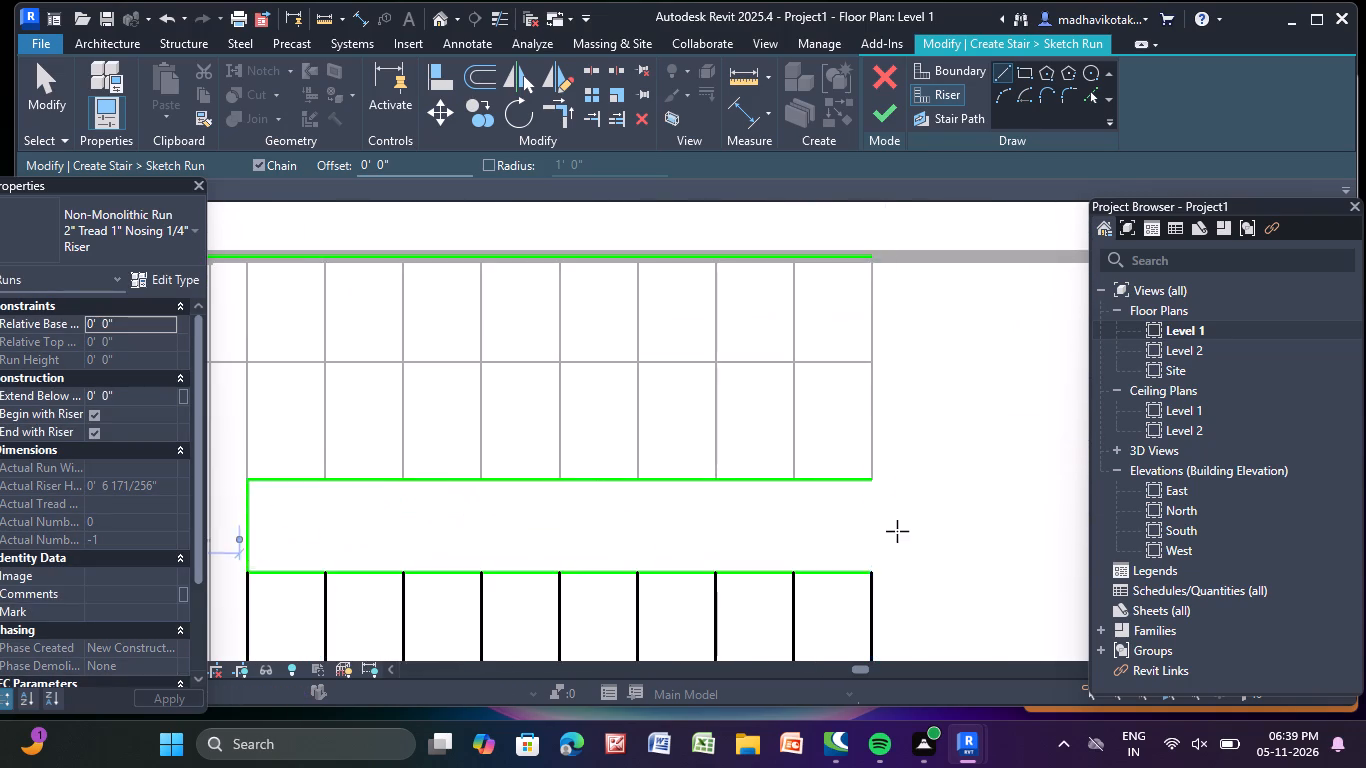
pyautogui.scroll(3, 897, 531)
pyautogui.click(851, 443)
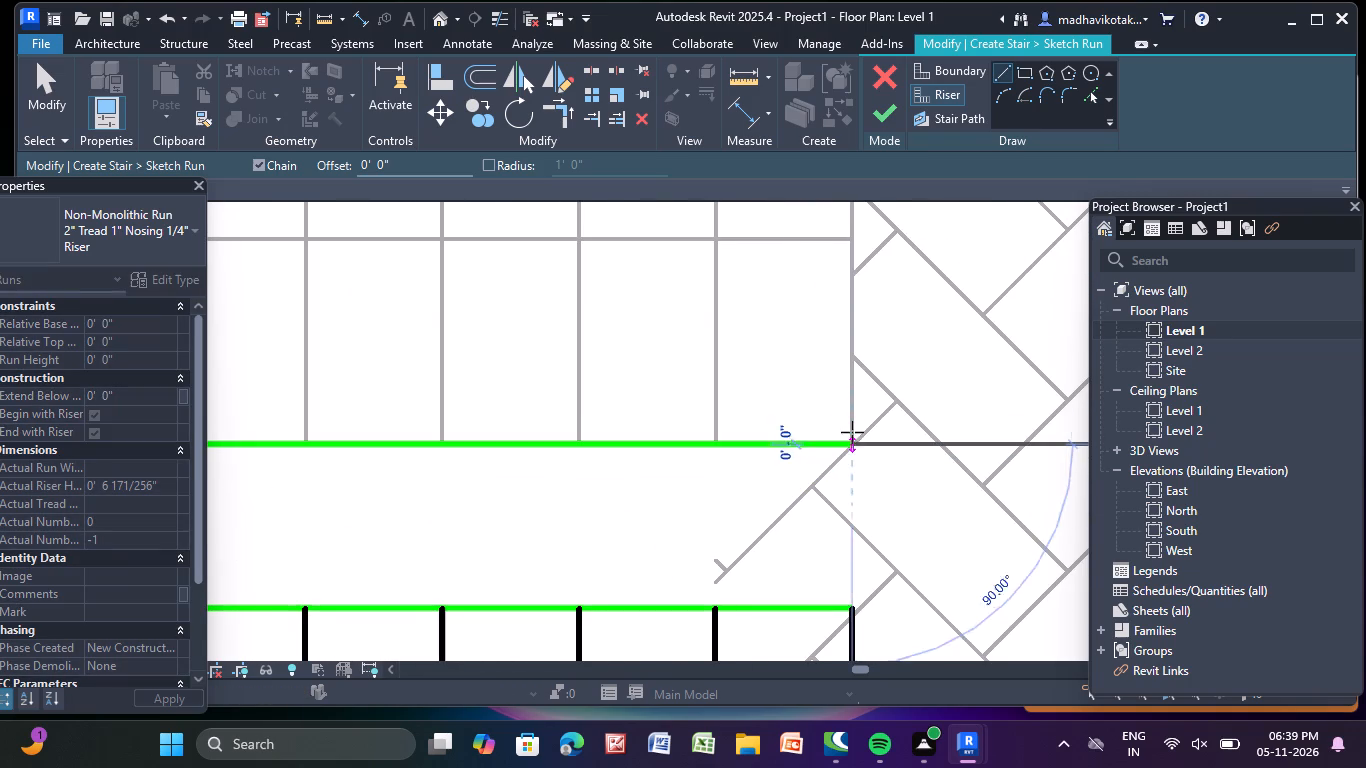
pyautogui.moveTo(826, 329); pyautogui.dragTo(648, 608, button='middle')
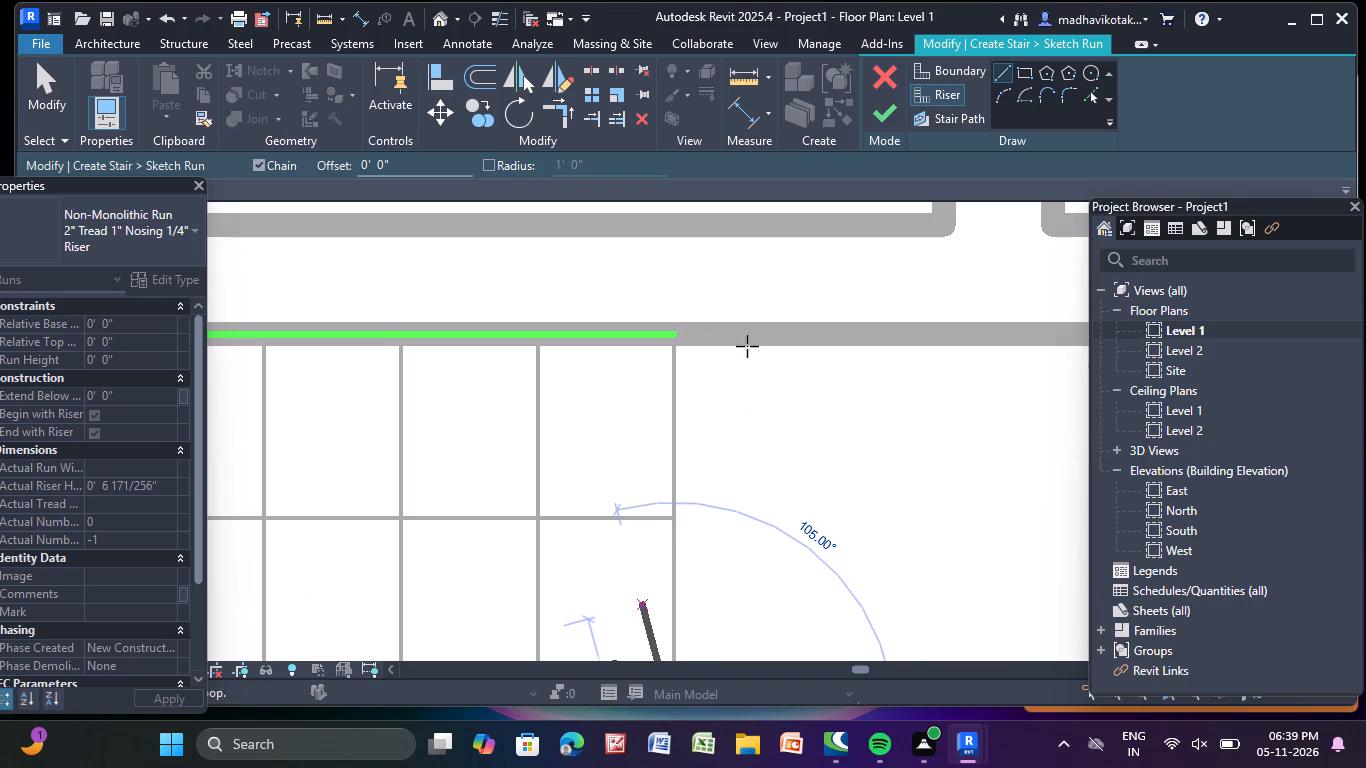
pyautogui.click(674, 336)
# Draw the upper flight's second, third and fourth riser lines, 2'-4 1/2" long and 0'-10" apart, towards the landing.
pyautogui.scroll(-2, 659, 377)
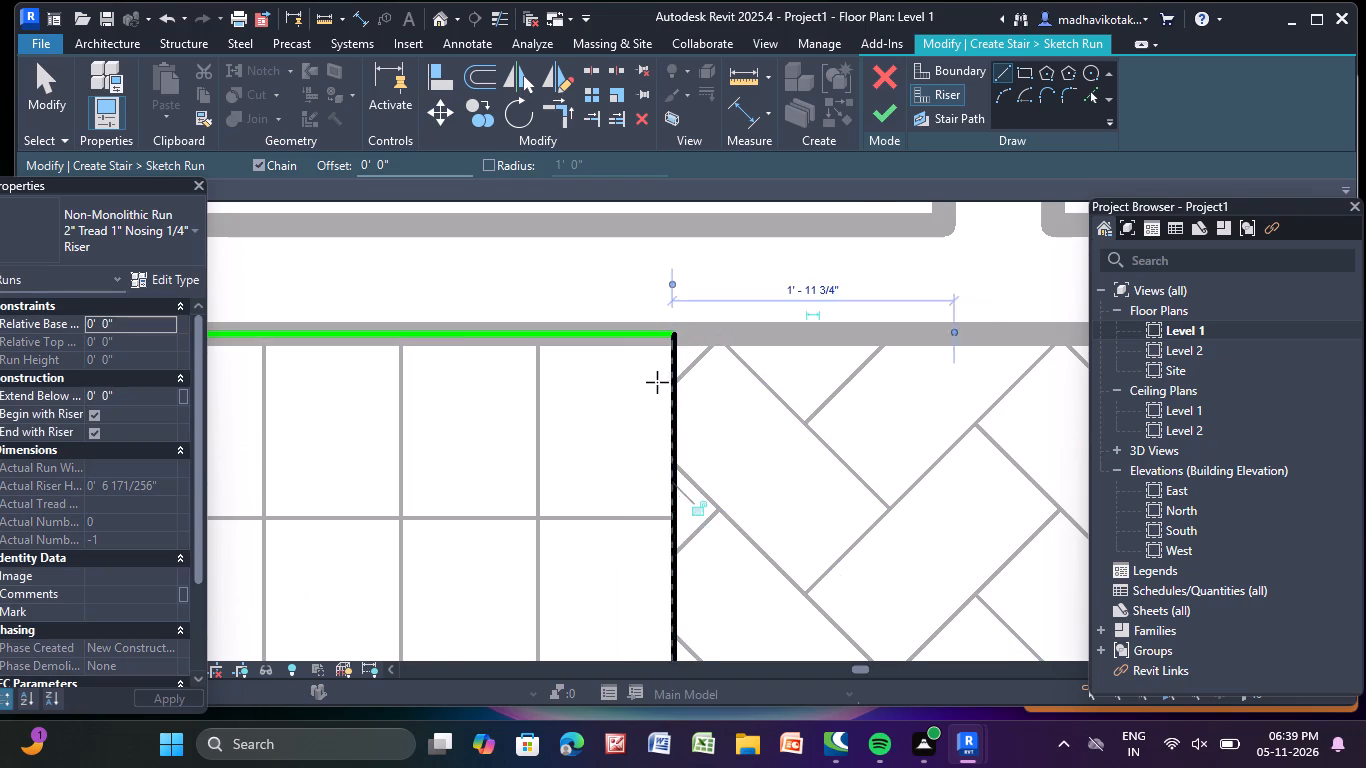
pyautogui.scroll(-1, 657, 382)
pyautogui.moveTo(656, 384); pyautogui.dragTo(702, 298, button='middle')
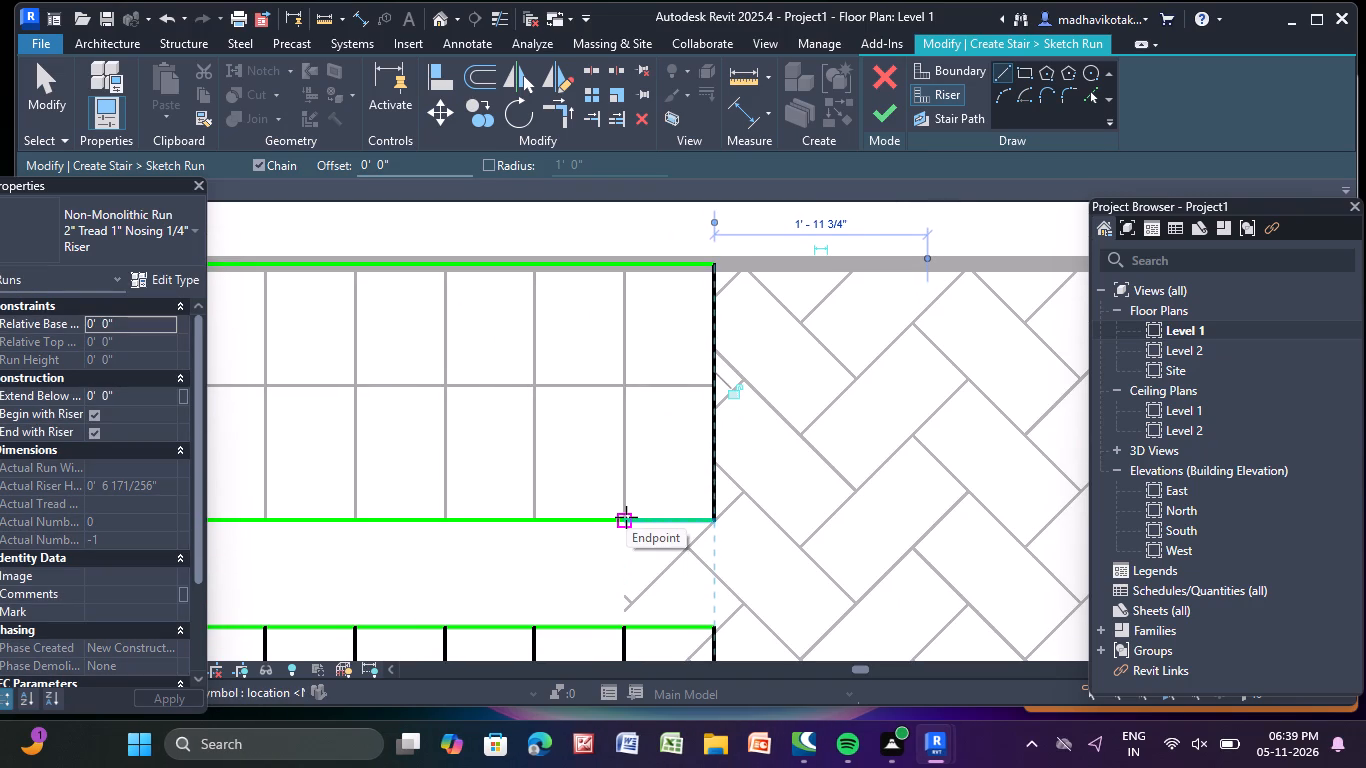
pyautogui.click(626, 517)
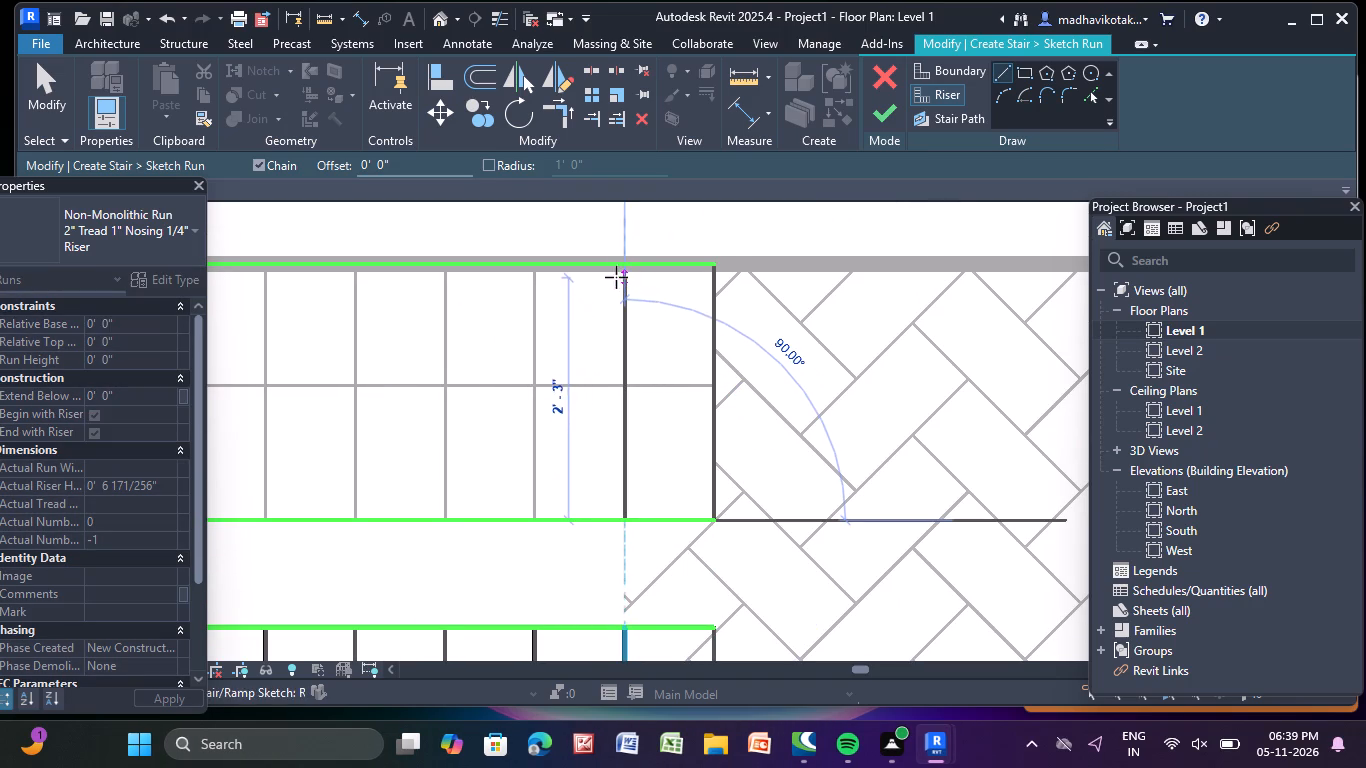
pyautogui.click(623, 257)
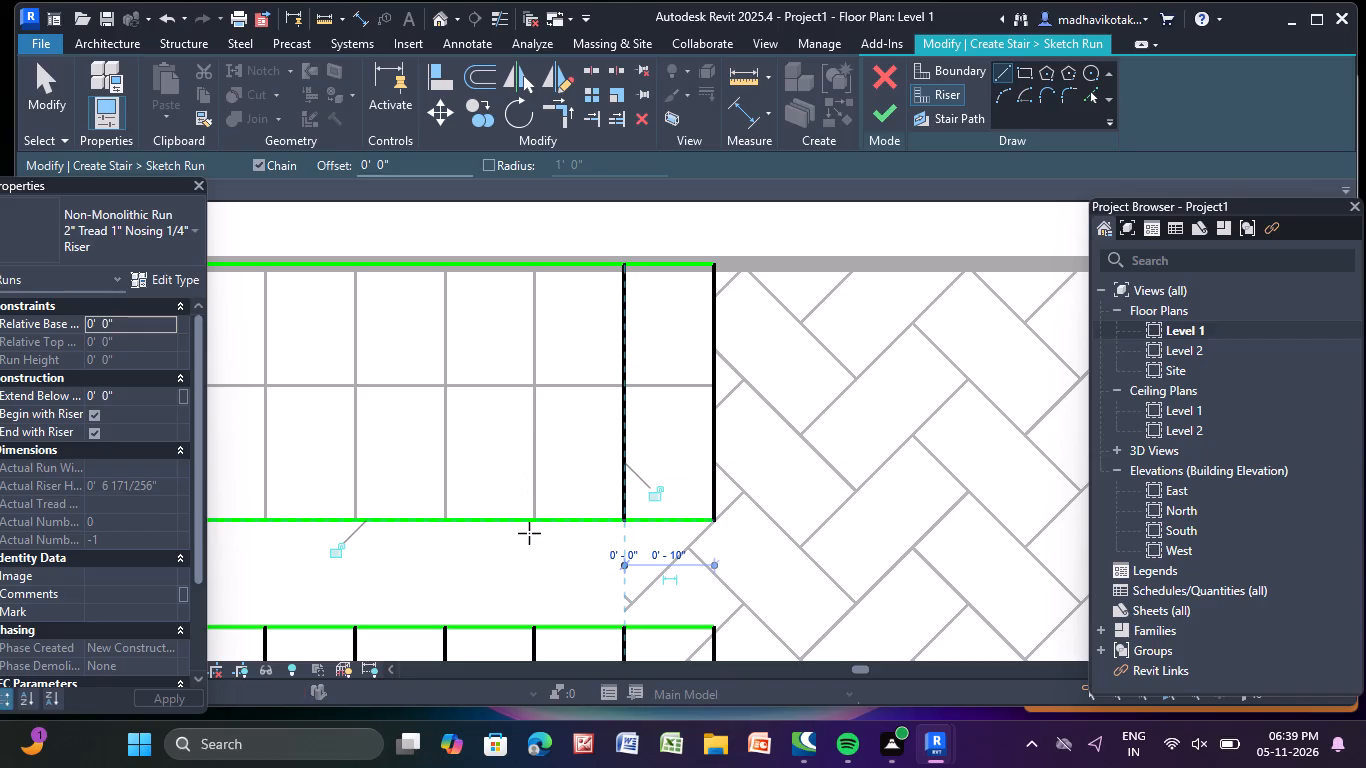
pyautogui.click(537, 520)
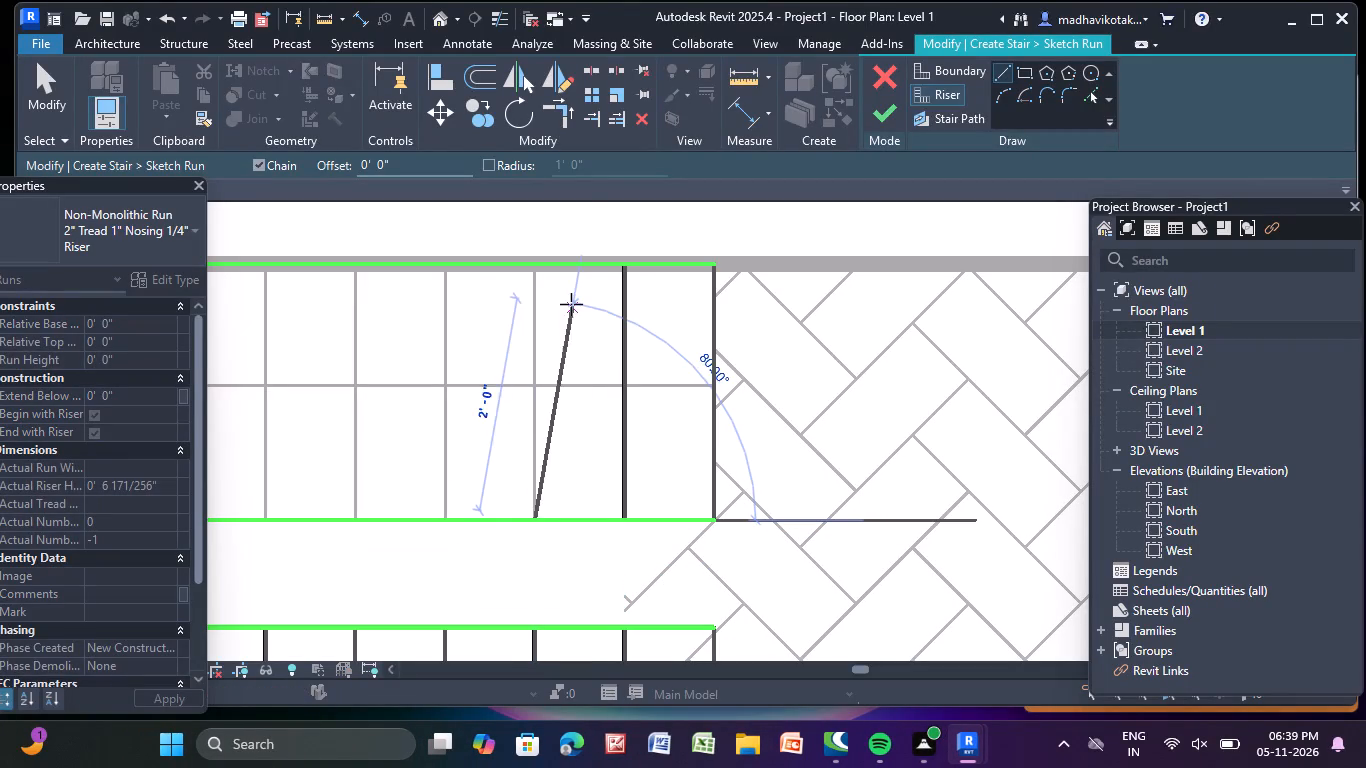
pyautogui.click(532, 263)
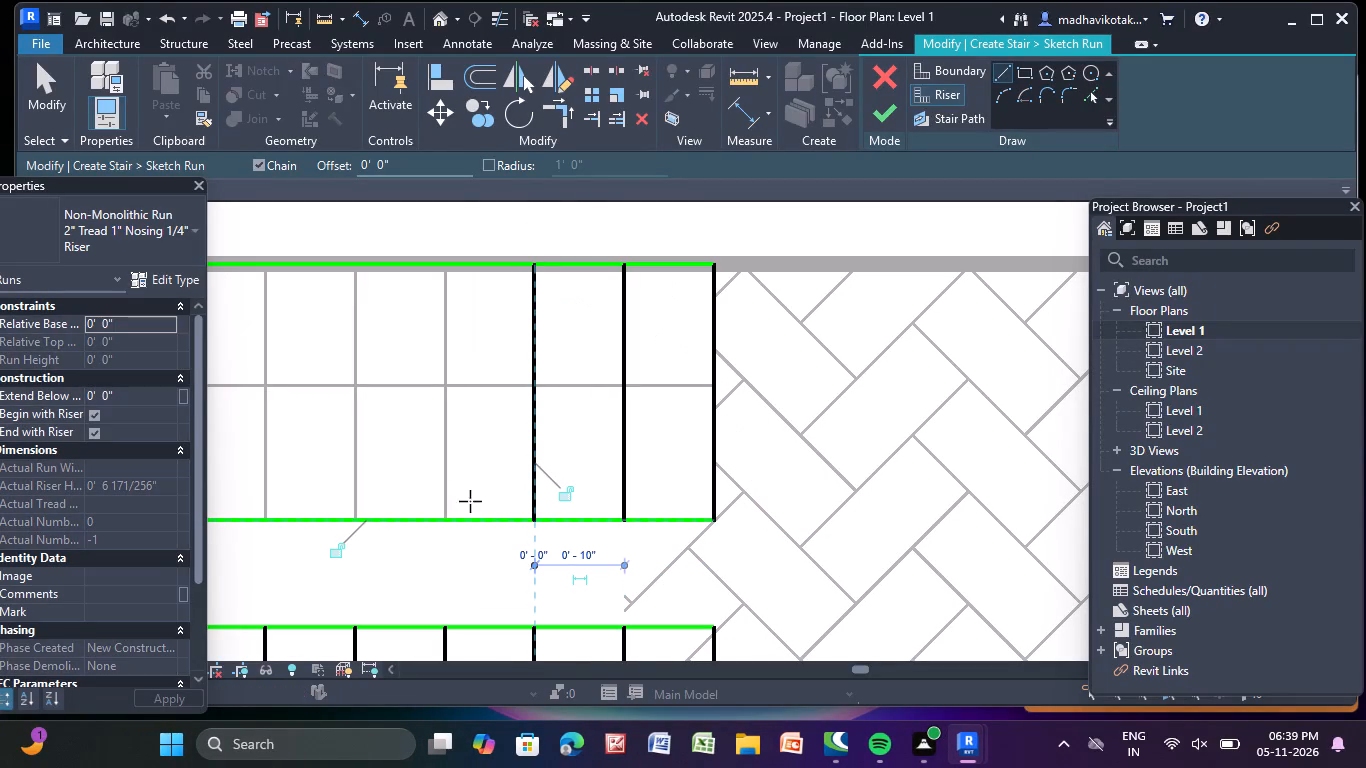
pyautogui.click(442, 521)
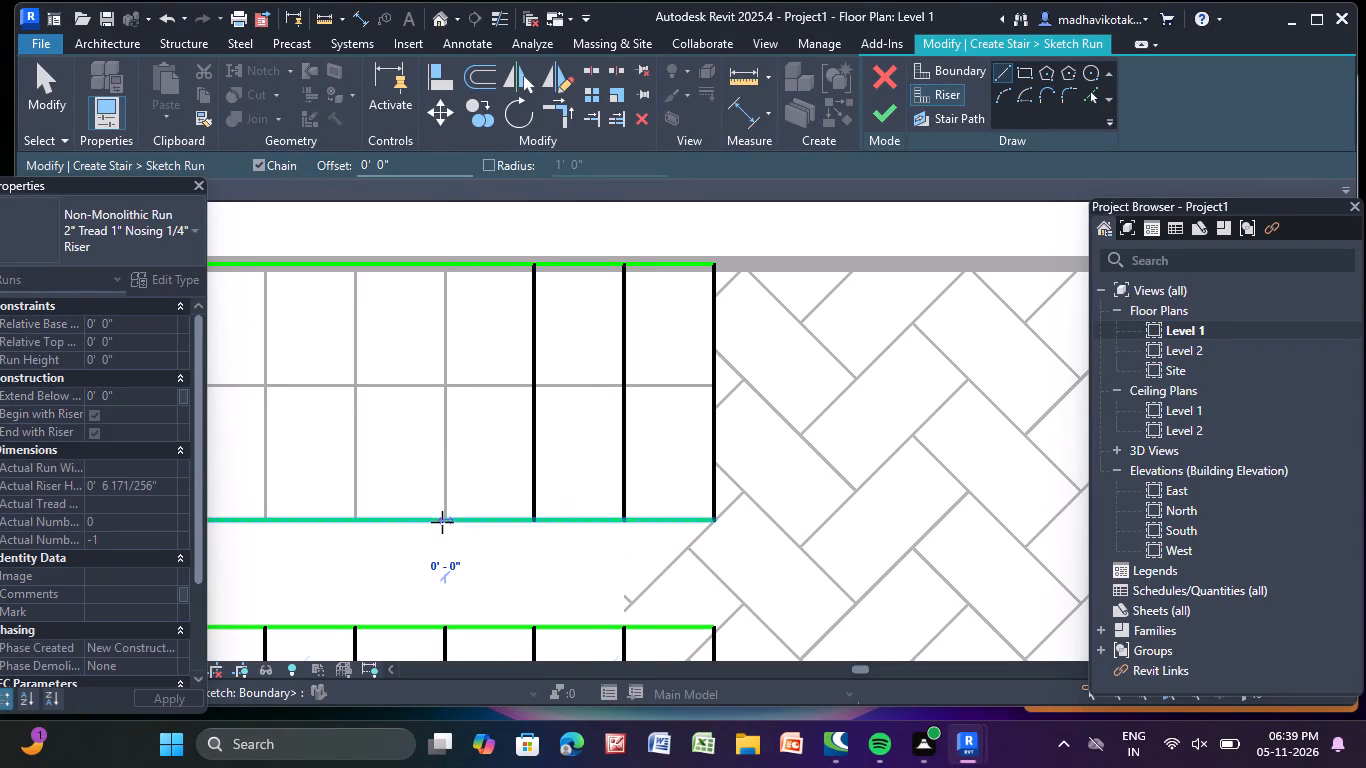
pyautogui.click(440, 268)
# Draw the upper flight's fifth, sixth, seventh and eighth riser lines between the boundaries, 2'-4 1/2" long and 0'-10" apart.
pyautogui.moveTo(441, 366); pyautogui.dragTo(764, 373, button='middle')
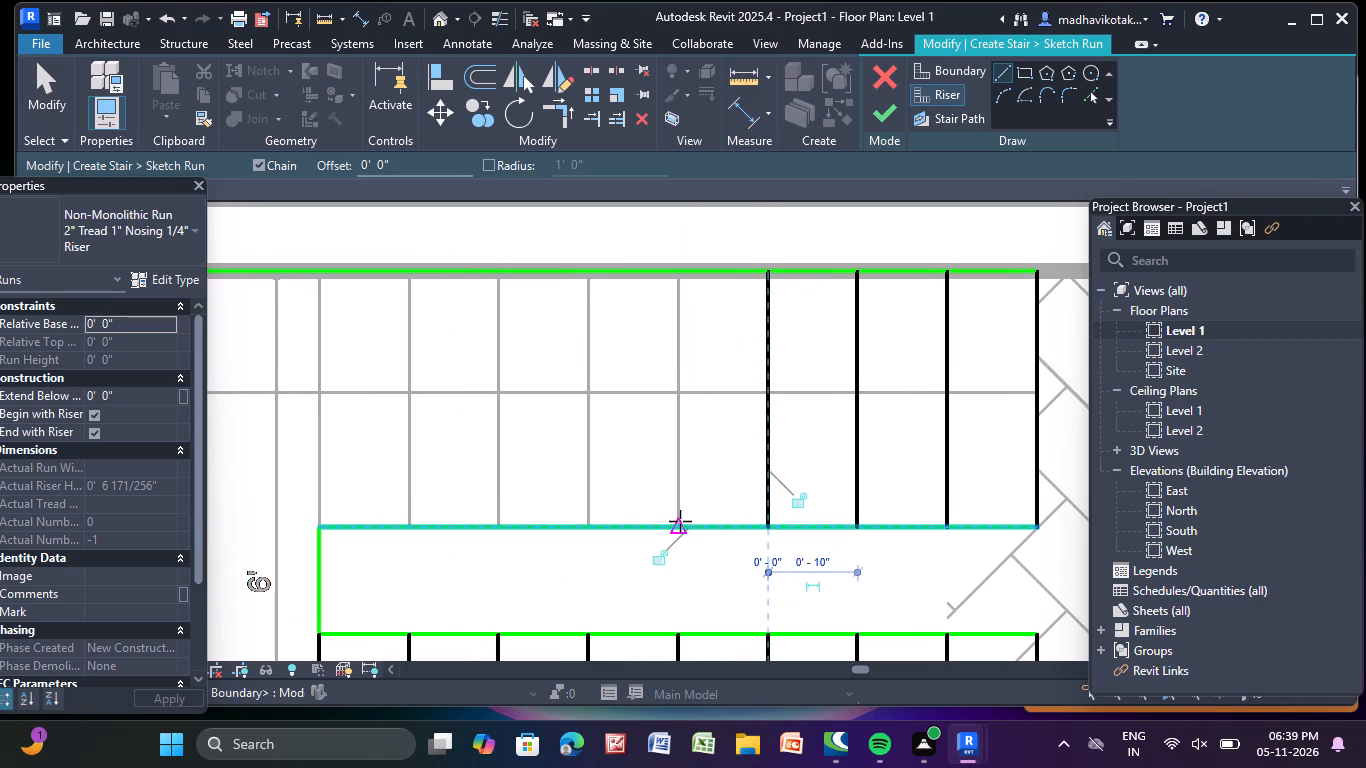
pyautogui.click(675, 528)
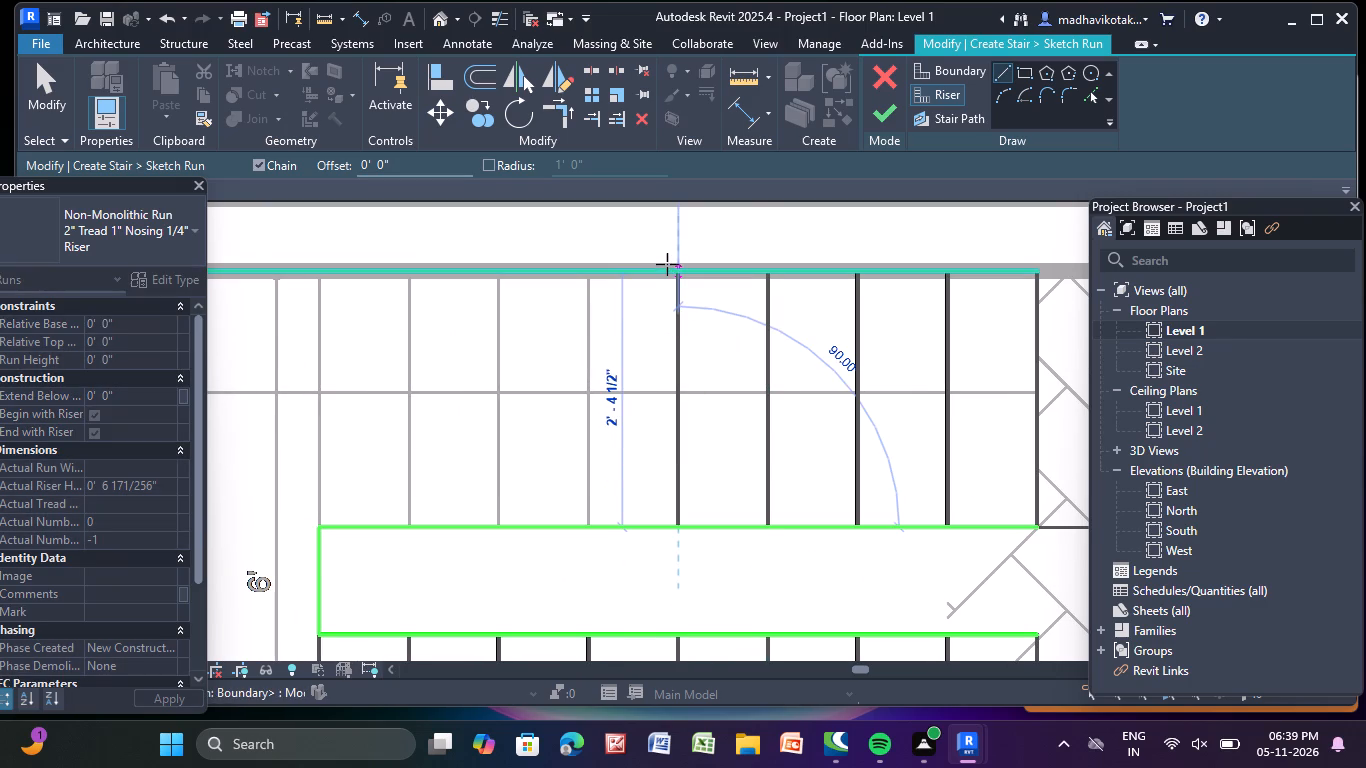
pyautogui.click(667, 264)
pyautogui.click(589, 528)
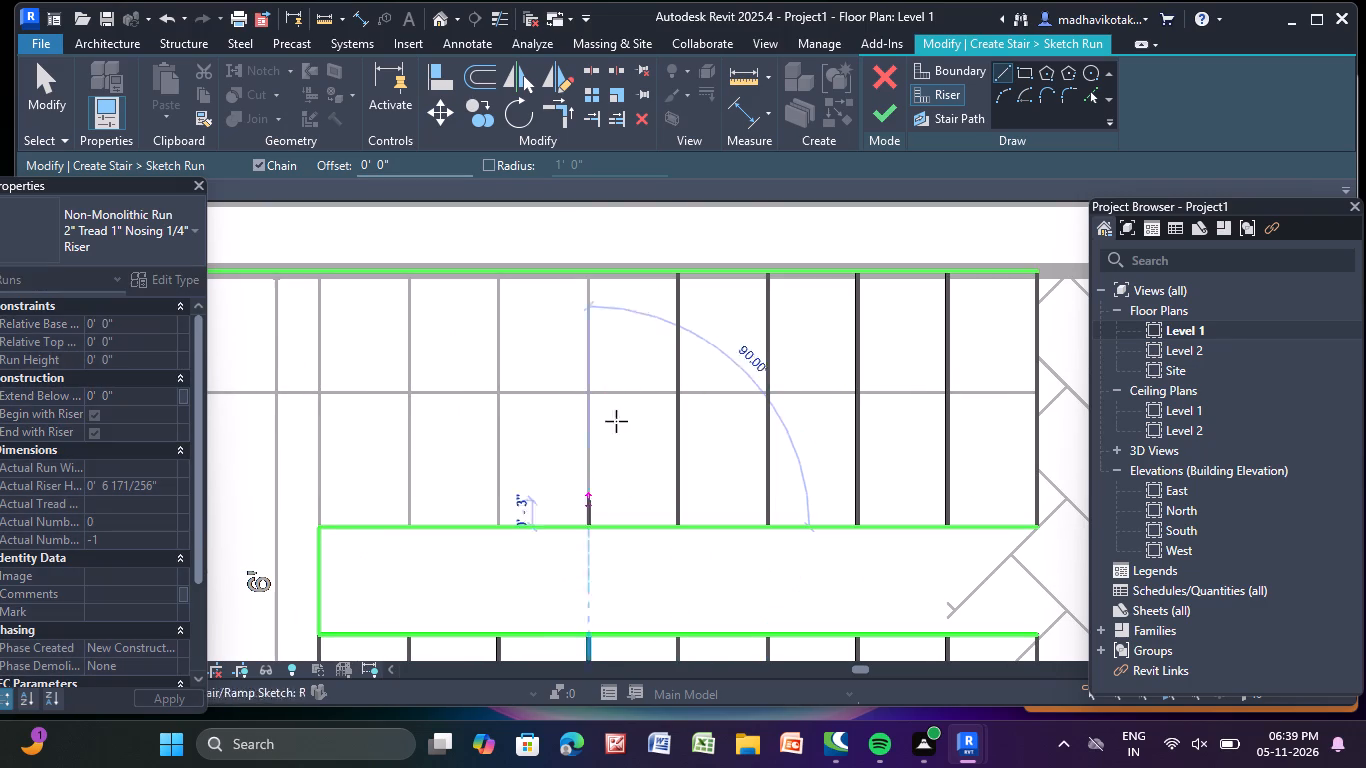
pyautogui.click(588, 271)
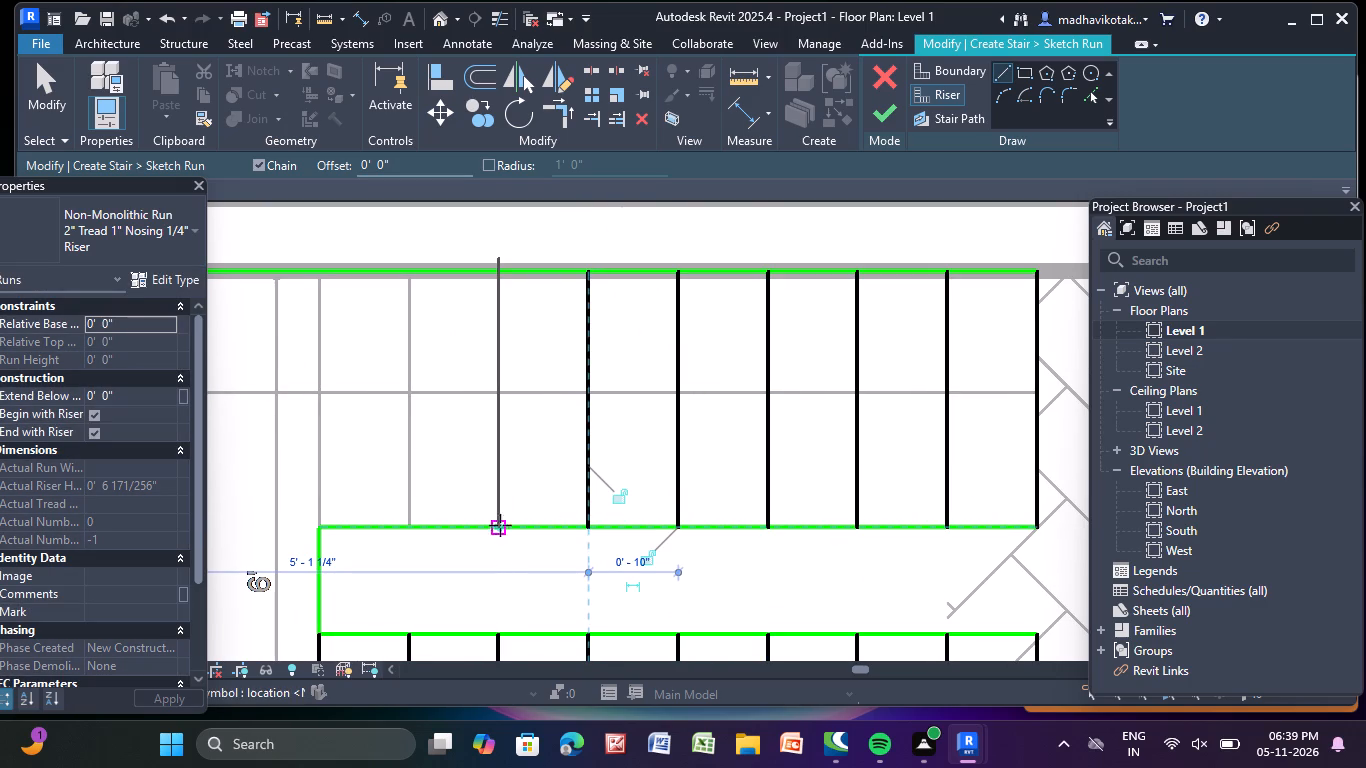
pyautogui.click(498, 522)
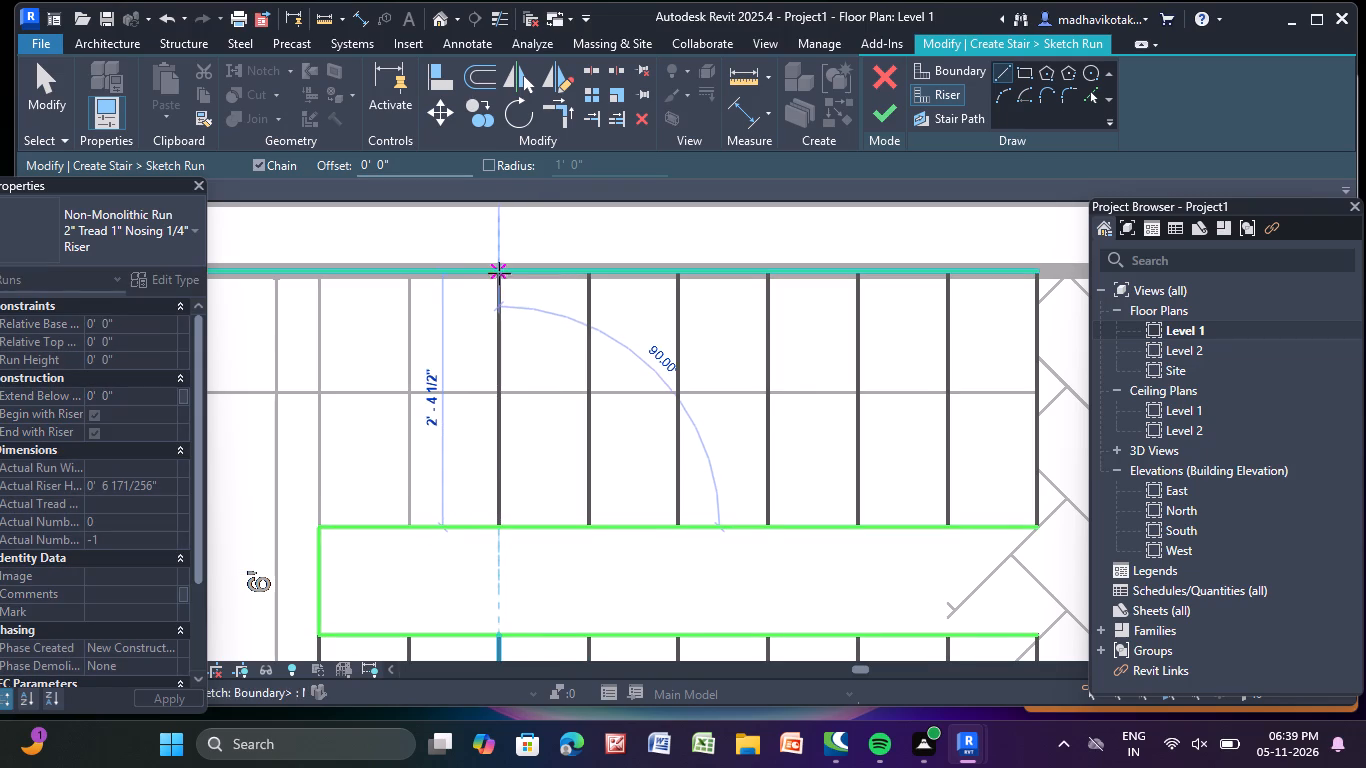
pyautogui.click(492, 269)
pyautogui.click(408, 526)
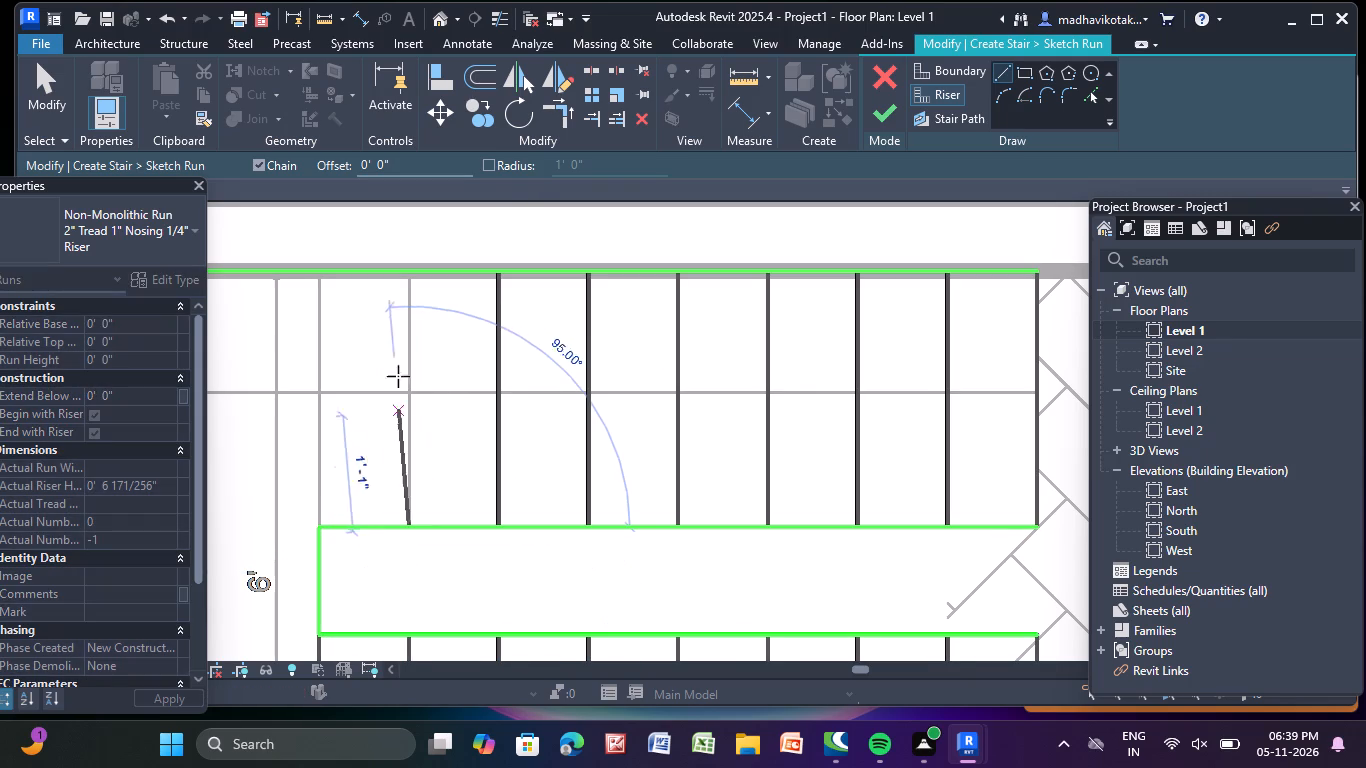
pyautogui.click(410, 276)
# Draw the upper flight's ninth riser line, 2'-4 1/2" long, from the landing-side corner of the inner boundary to the outer boundary.
pyautogui.moveTo(367, 467); pyautogui.dragTo(609, 467, button='middle')
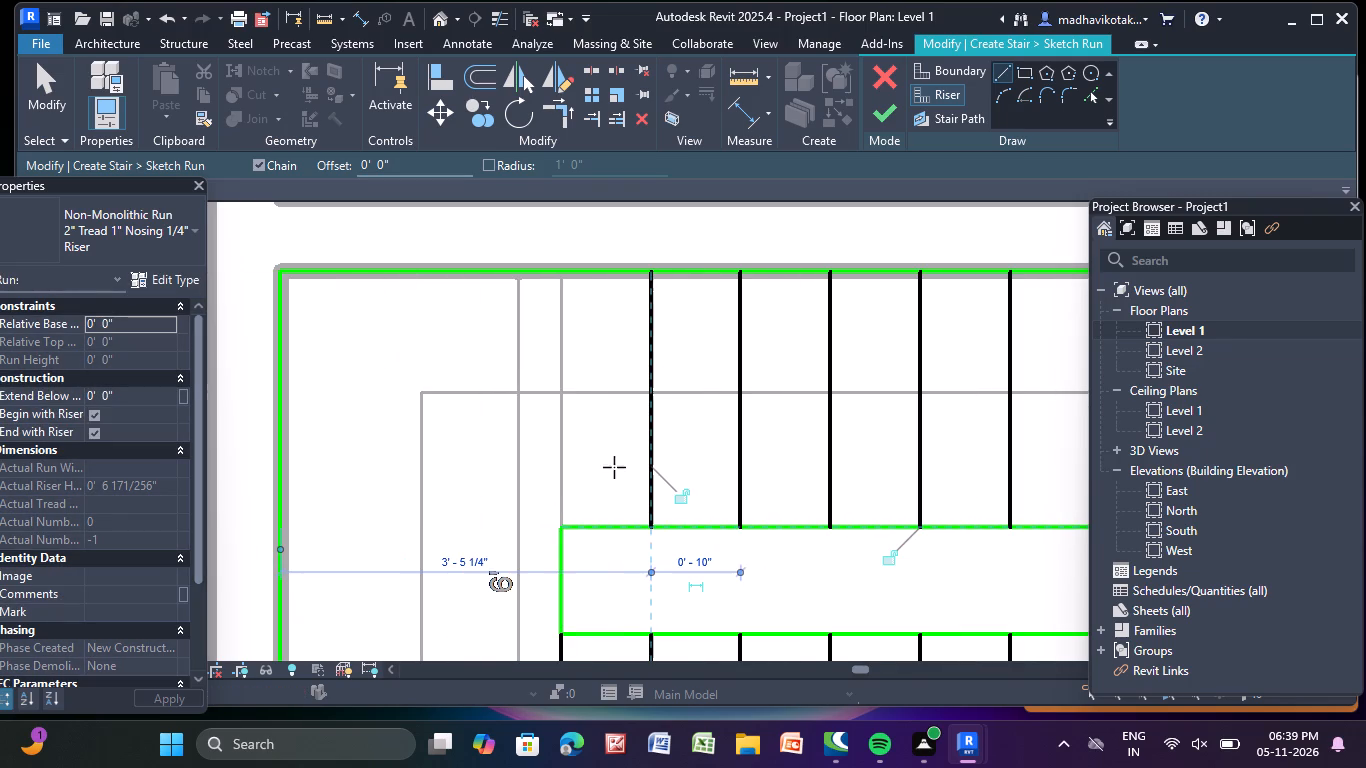
pyautogui.scroll(3, 563, 526)
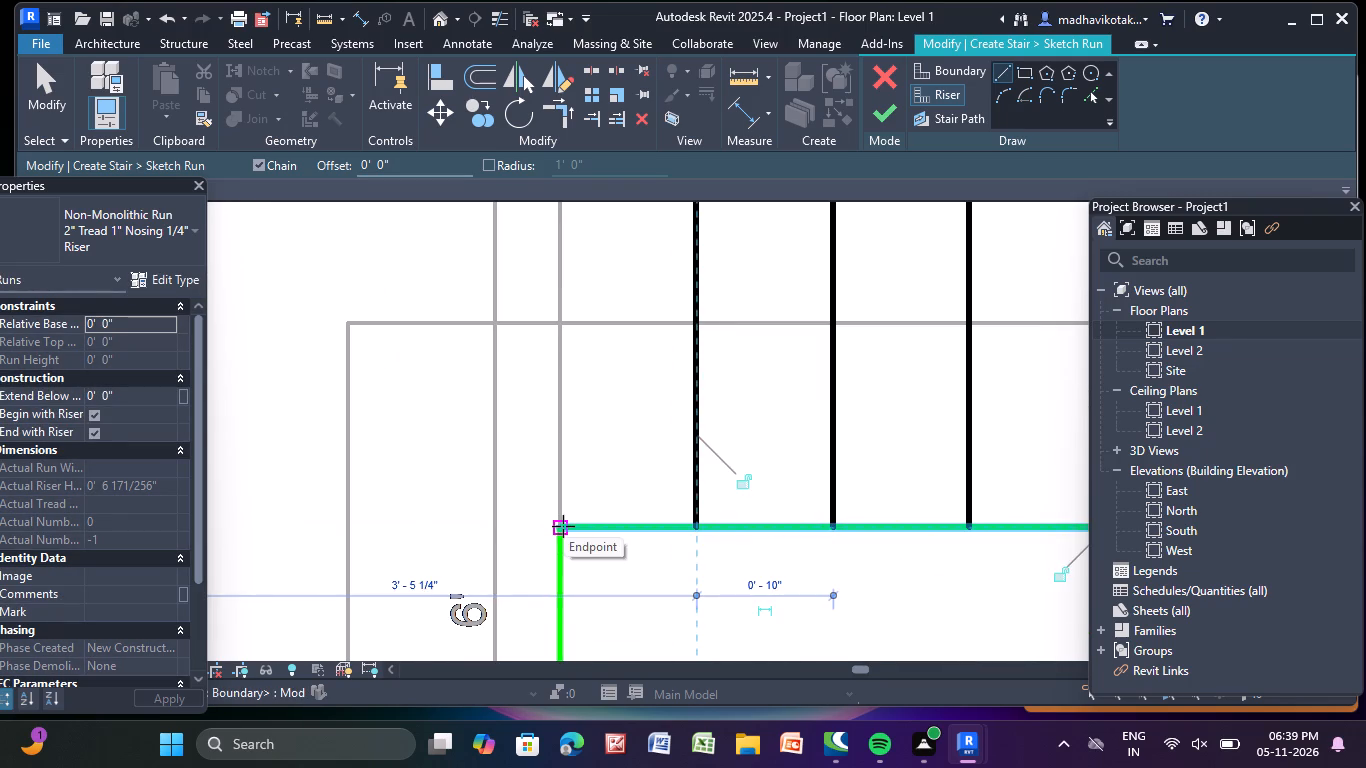
pyautogui.click(563, 526)
pyautogui.moveTo(607, 332); pyautogui.dragTo(575, 547, button='middle')
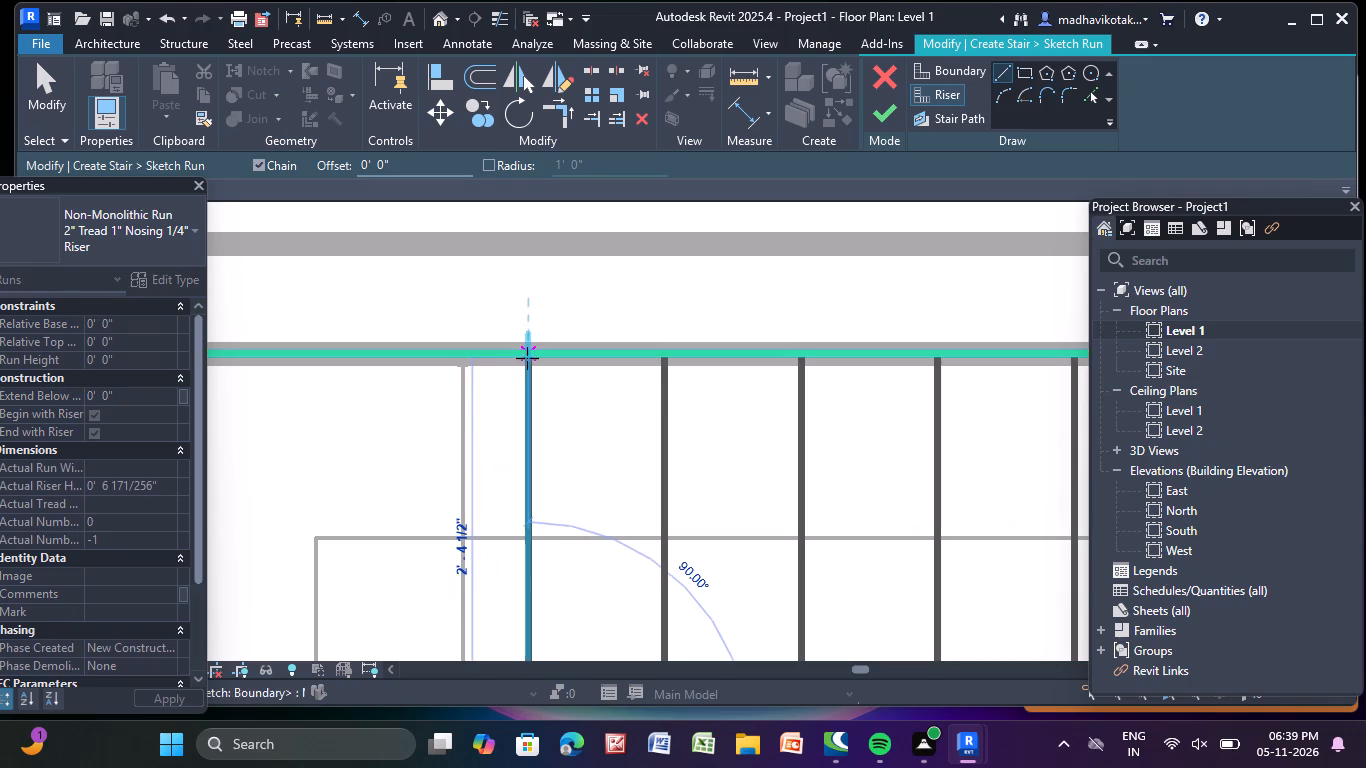
pyautogui.click(527, 358)
pyautogui.scroll(-6, 574, 397)
pyautogui.scroll(-4, 648, 526)
pyautogui.moveTo(648, 524); pyautogui.dragTo(610, 273, button='middle')
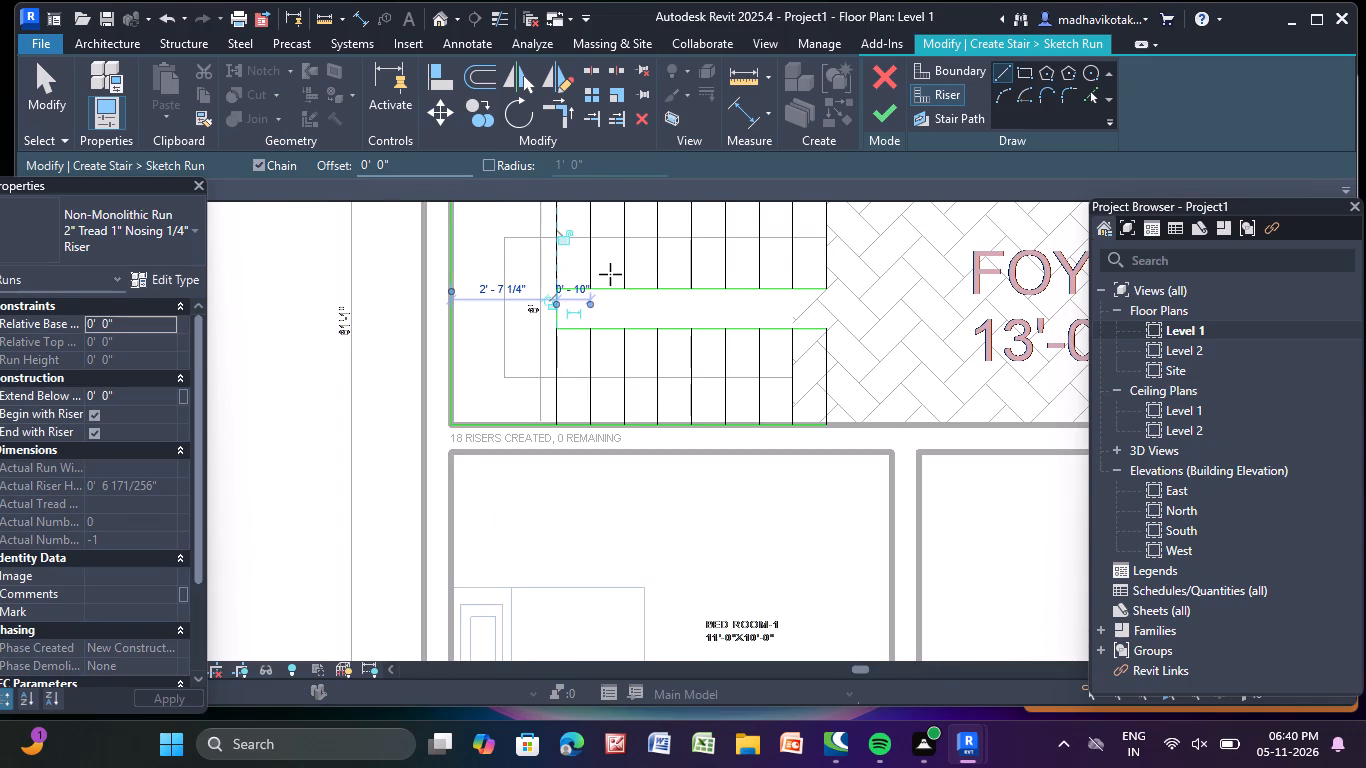
pyautogui.press('Escape')
pyautogui.press('Escape')
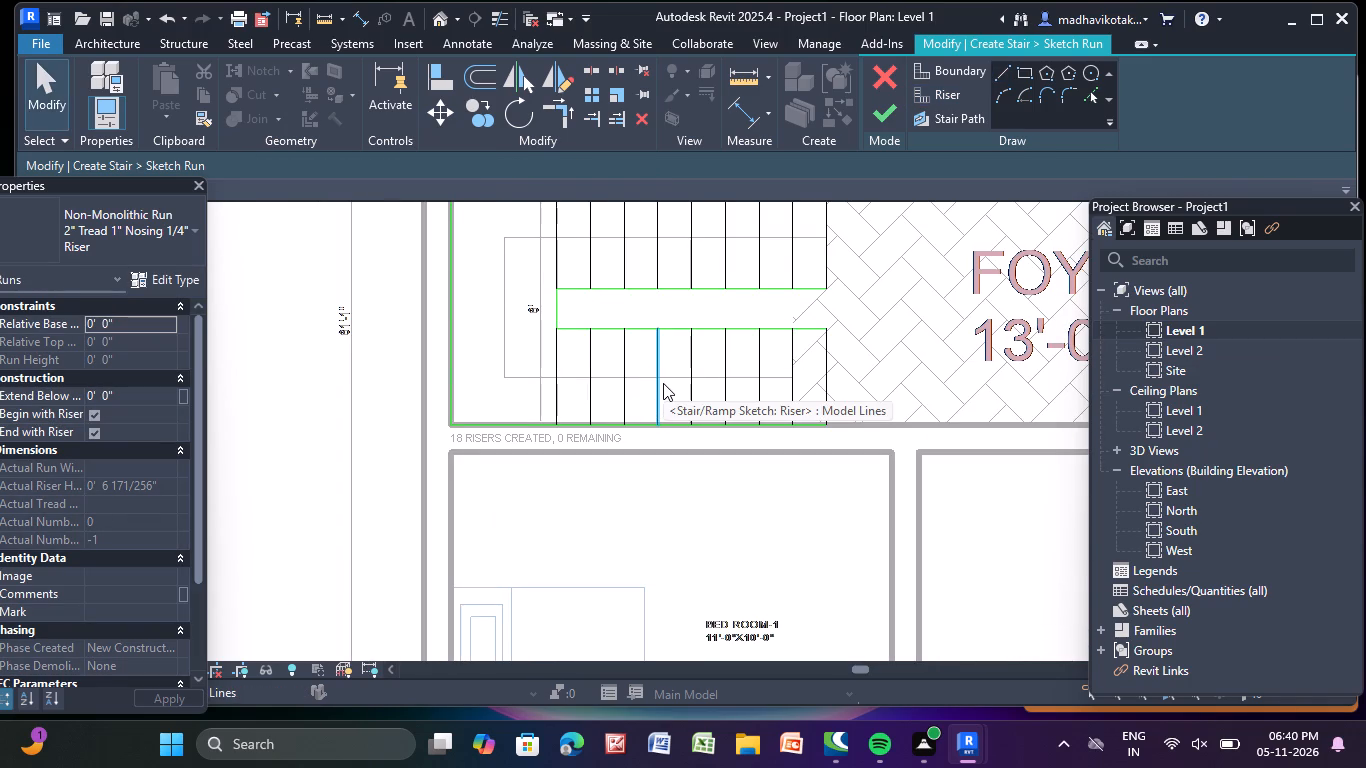
# Draw the stair path along the plan's centre line, from the upper flight's foyer end, across the landing, to the lower flight's foyer-end riser.
pyautogui.doubleClick(972, 117)
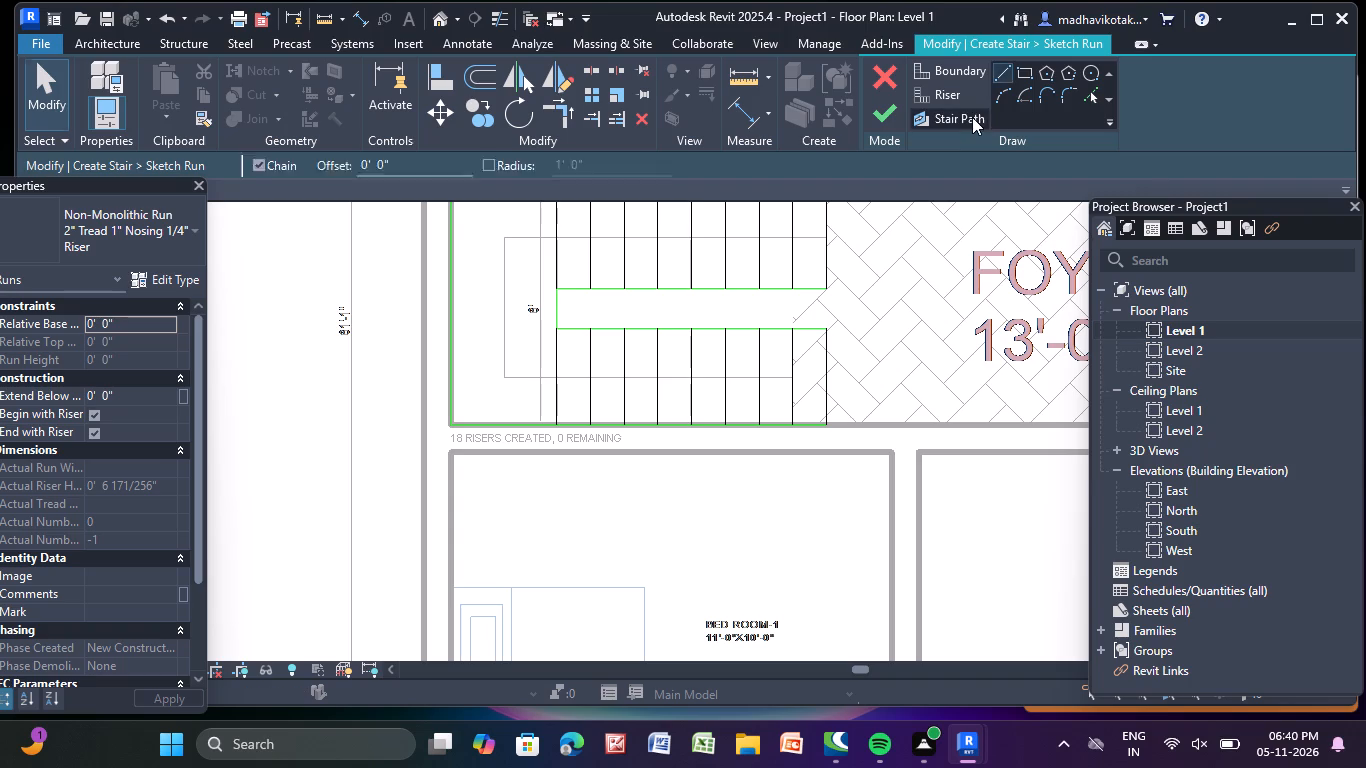
pyautogui.click(997, 66)
pyautogui.moveTo(857, 402); pyautogui.dragTo(815, 607, button='middle')
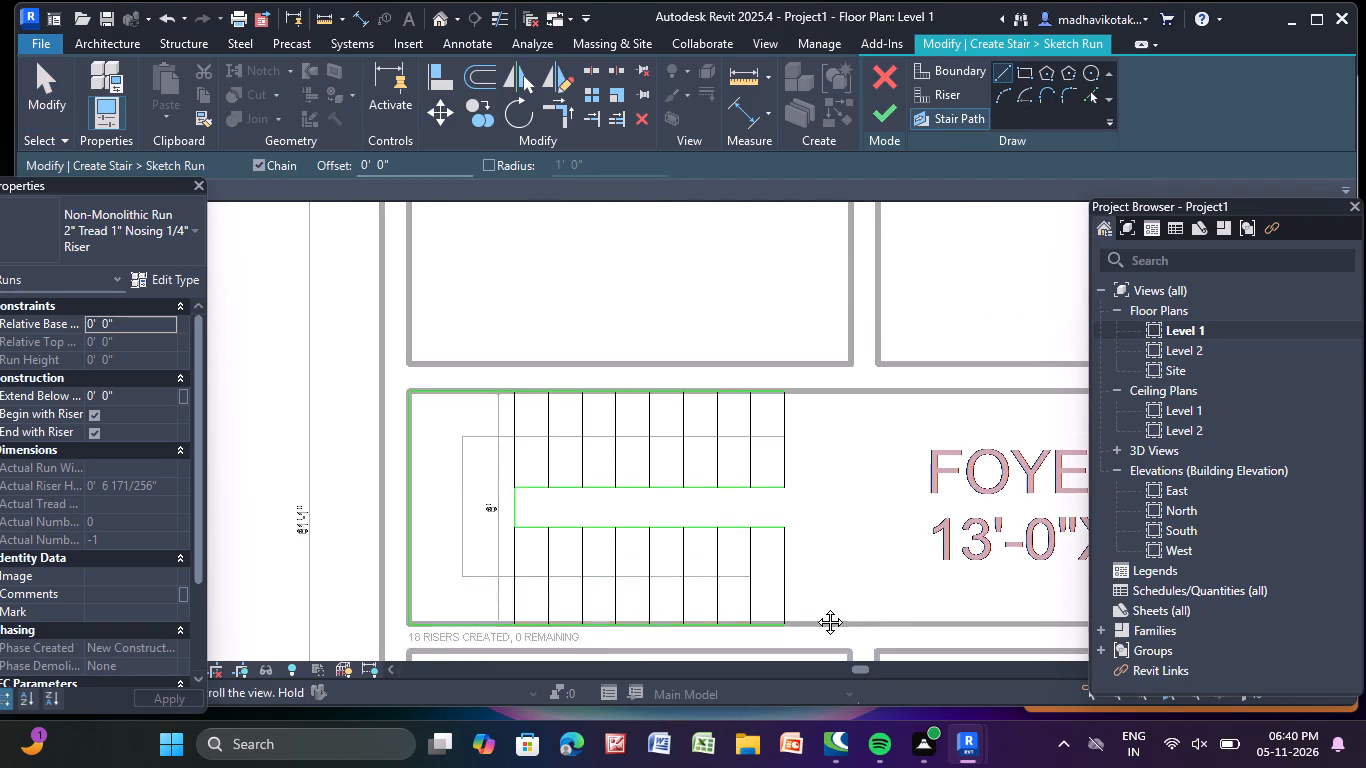
pyautogui.moveTo(815, 607); pyautogui.dragTo(816, 585, button='middle')
pyautogui.scroll(3, 764, 478)
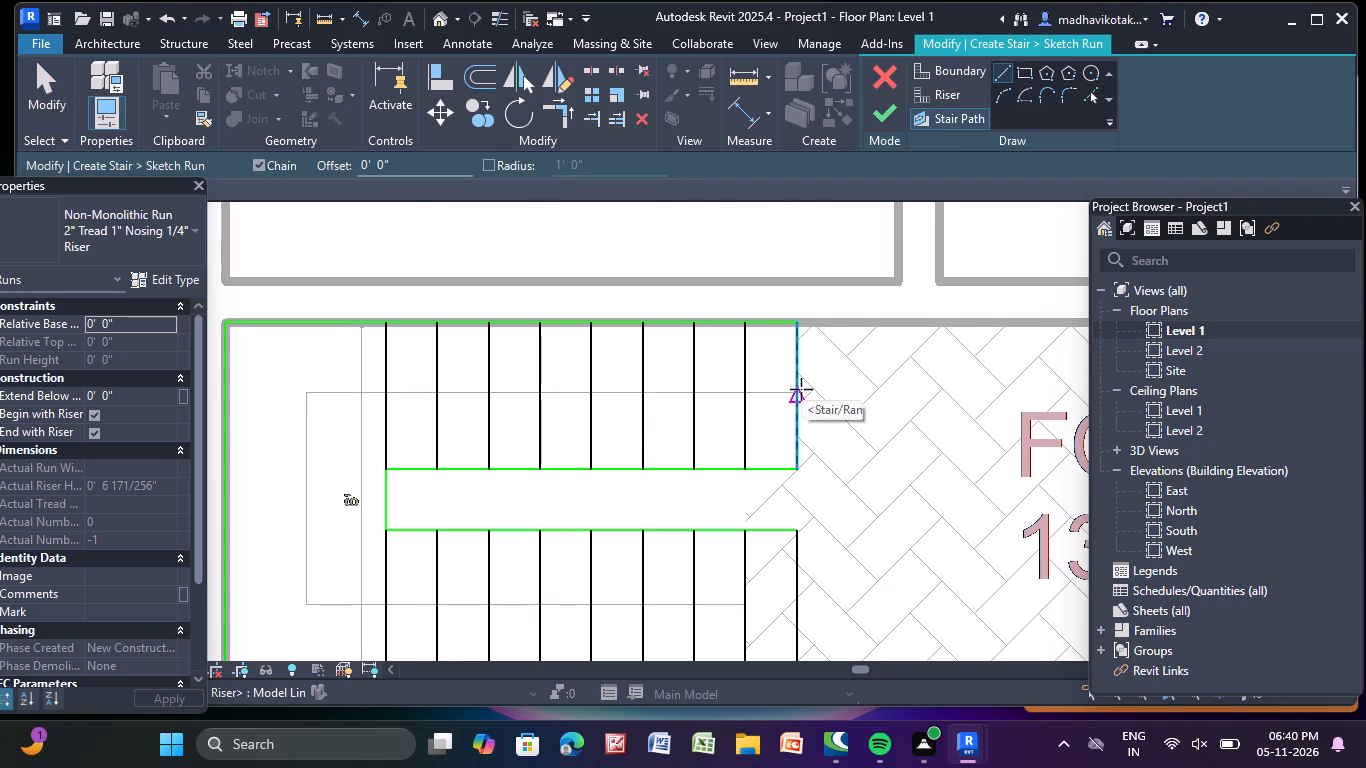
pyautogui.scroll(8, 797, 394)
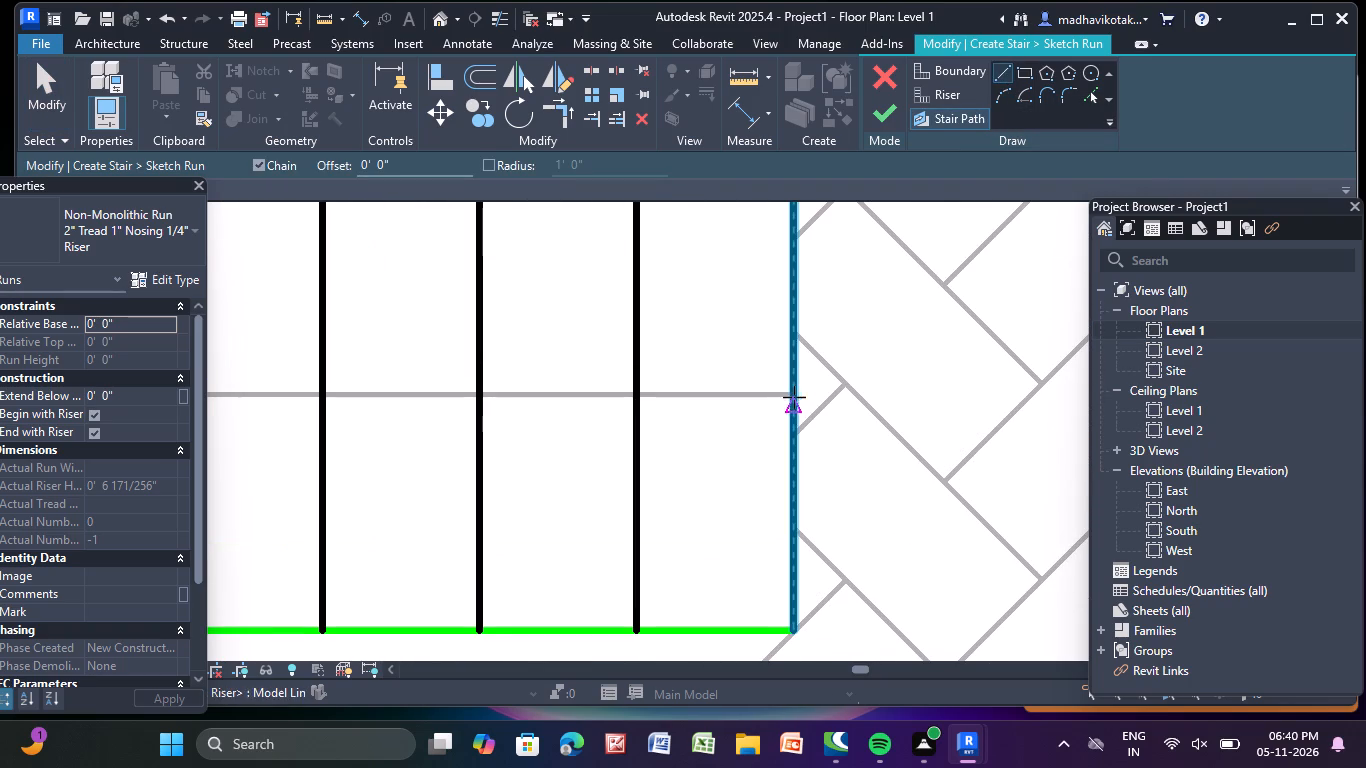
pyautogui.click(795, 394)
pyautogui.scroll(-4, 516, 385)
pyautogui.moveTo(518, 385); pyautogui.dragTo(1029, 429, button='middle')
pyautogui.click(329, 443)
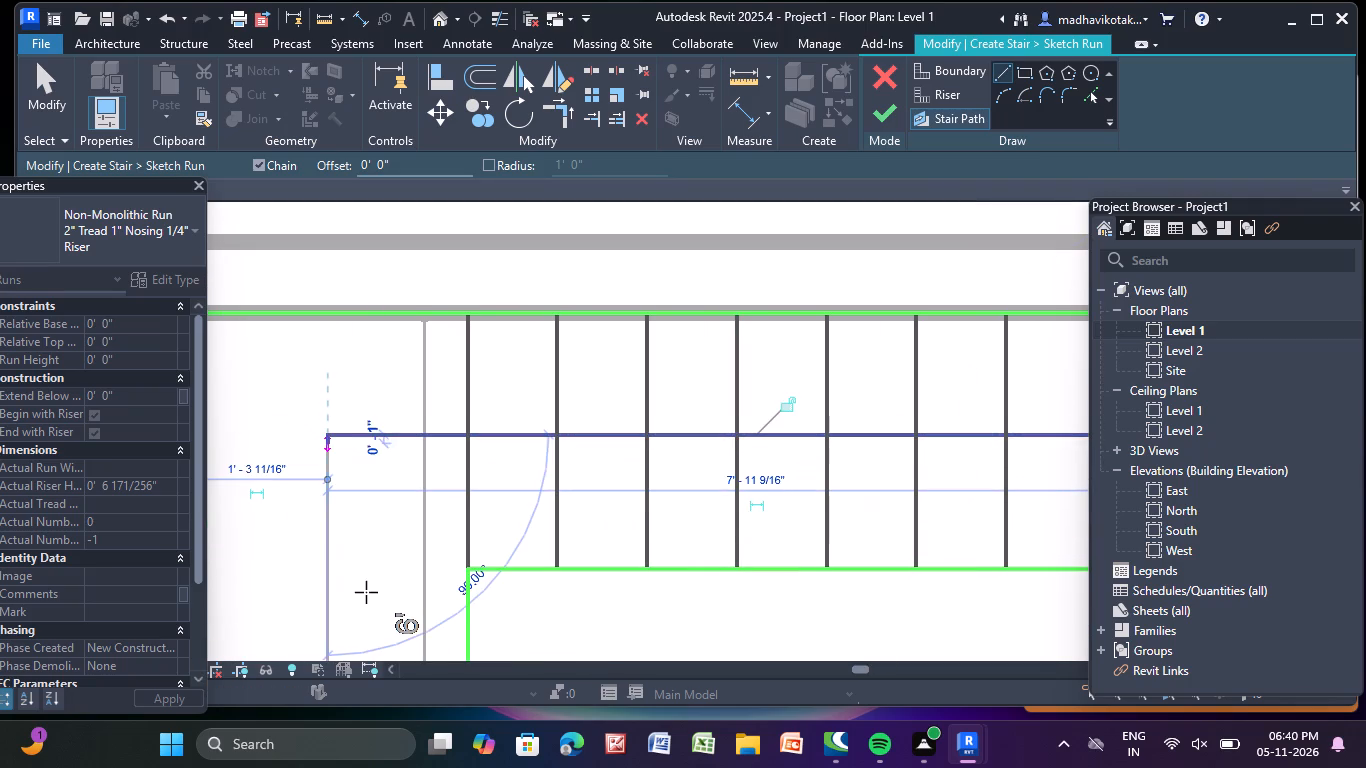
pyautogui.moveTo(366, 590); pyautogui.dragTo(354, 104, button='middle')
pyautogui.click(313, 321)
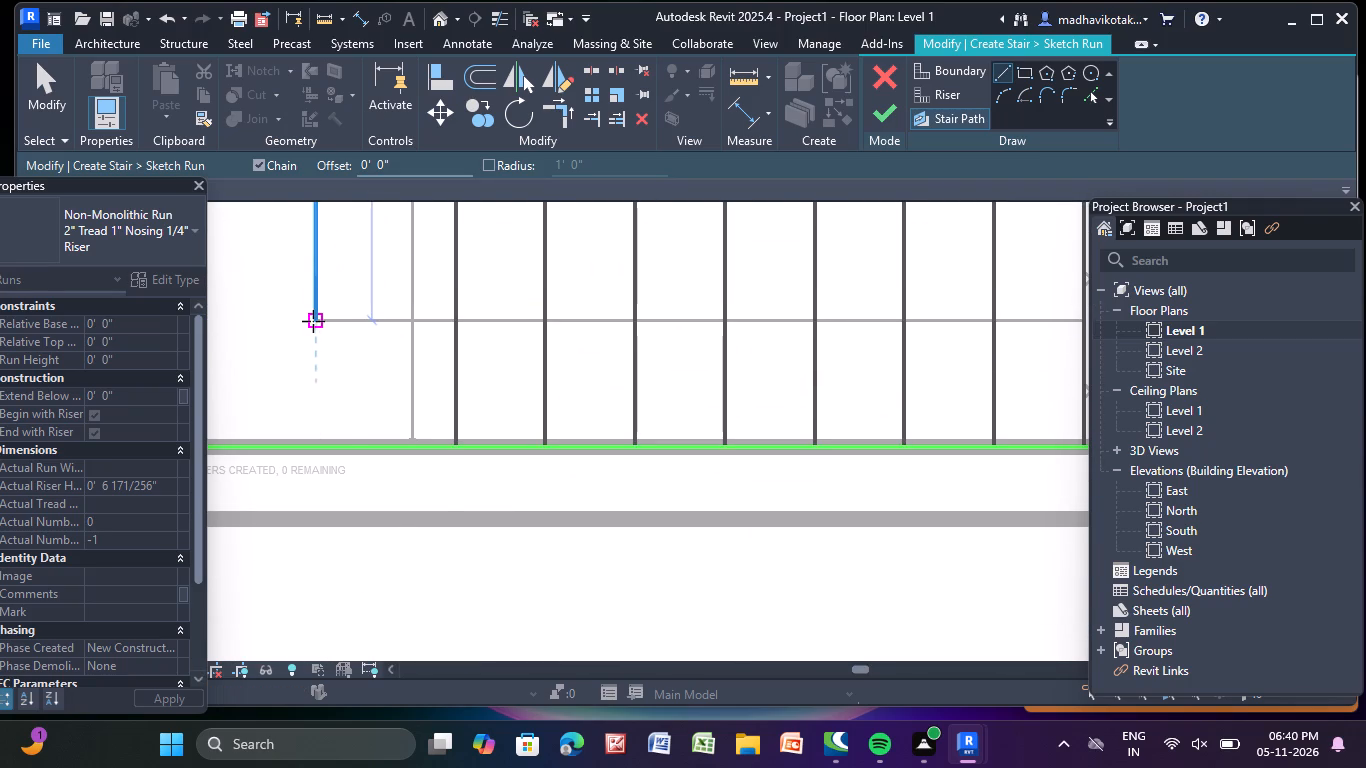
pyautogui.scroll(-3, 707, 326)
pyautogui.moveTo(709, 326); pyautogui.dragTo(343, 335, button='middle')
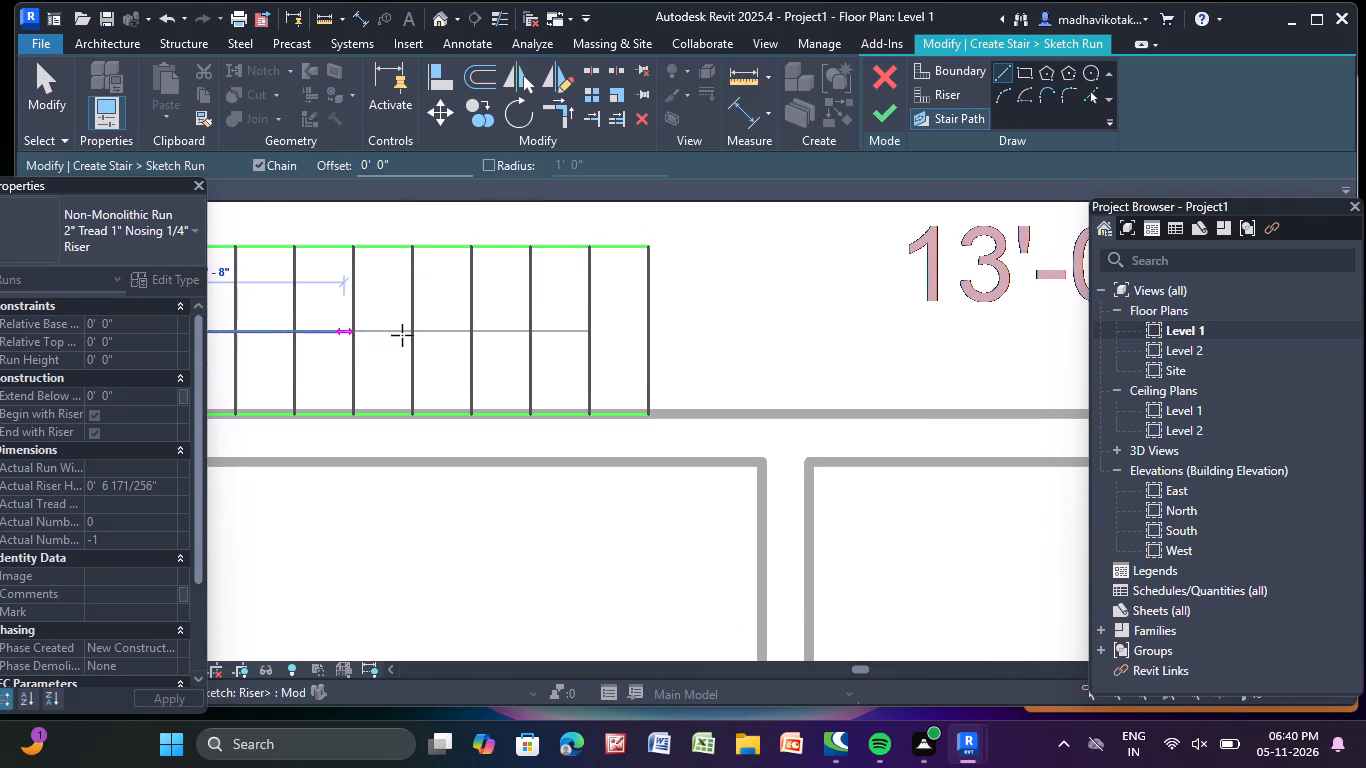
pyautogui.click(651, 331)
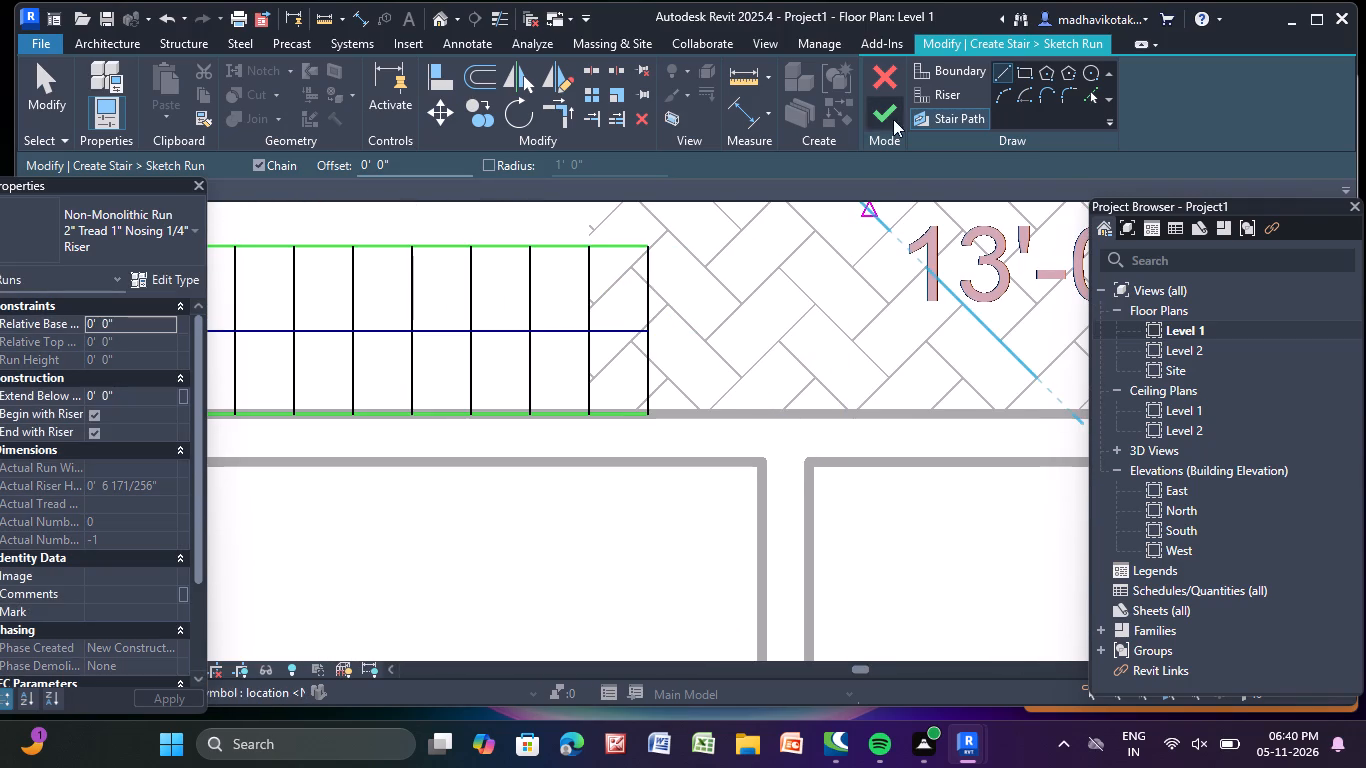
# Finish the sketched run and complete the foyer stair.
pyautogui.click(879, 110)
pyautogui.scroll(-4, 857, 298)
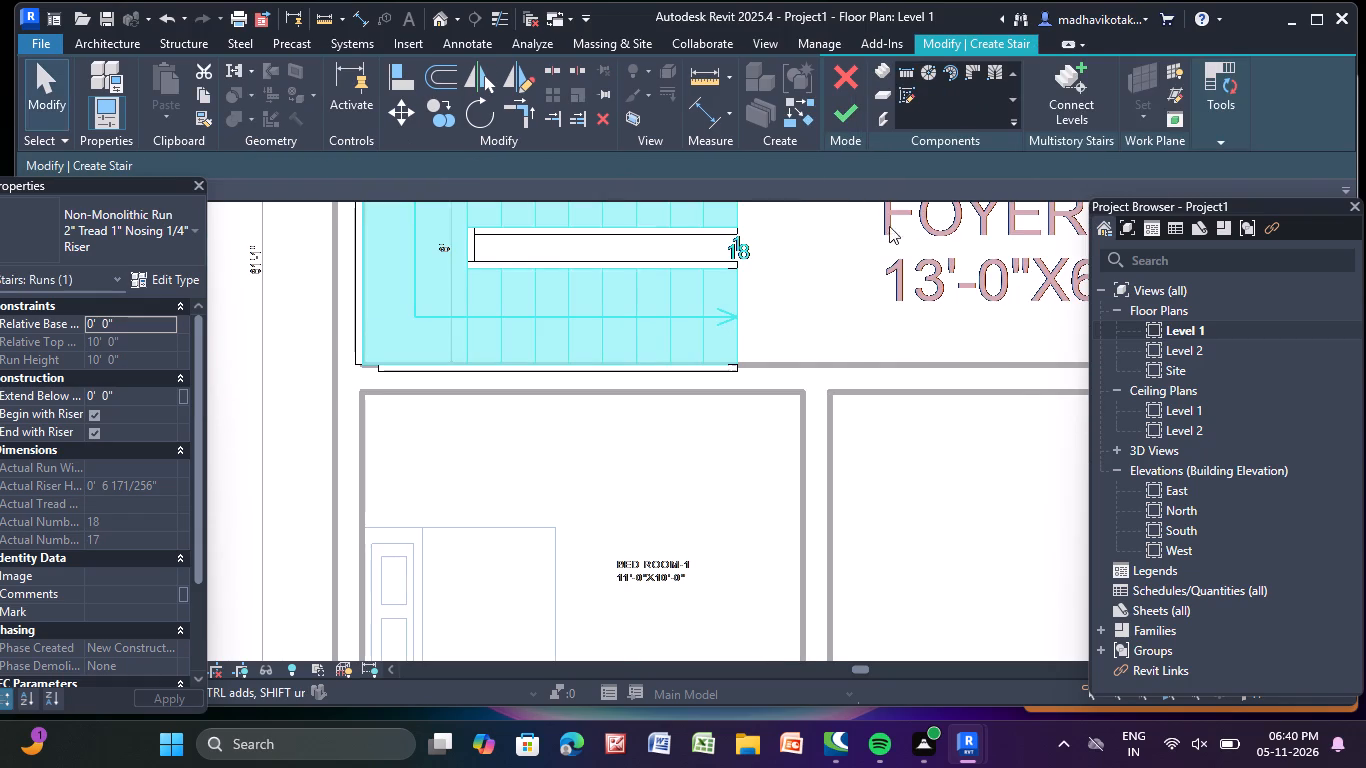
pyautogui.click(848, 107)
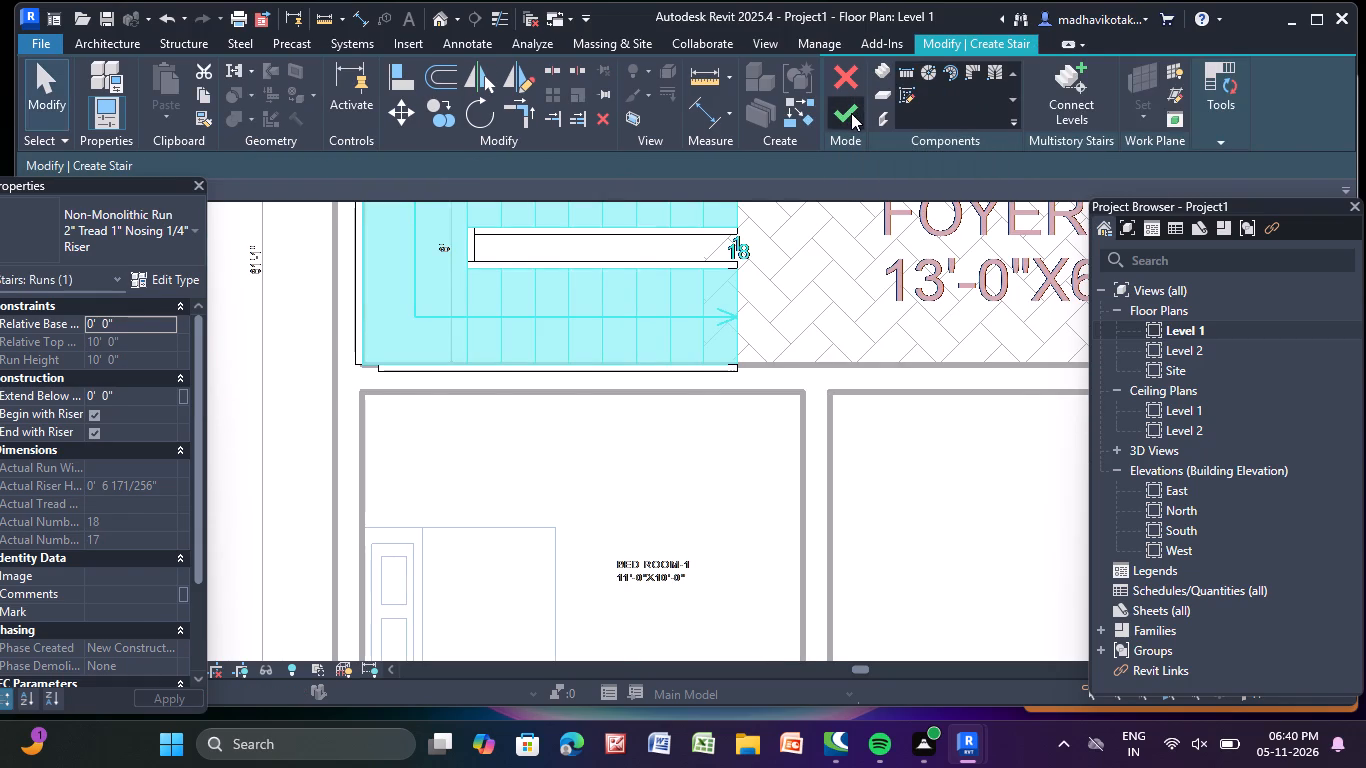
# Open the 3D view and examine the foyer staircase up close.
pyautogui.scroll(-5, 763, 358)
pyautogui.moveTo(763, 358); pyautogui.dragTo(626, 576, button='middle')
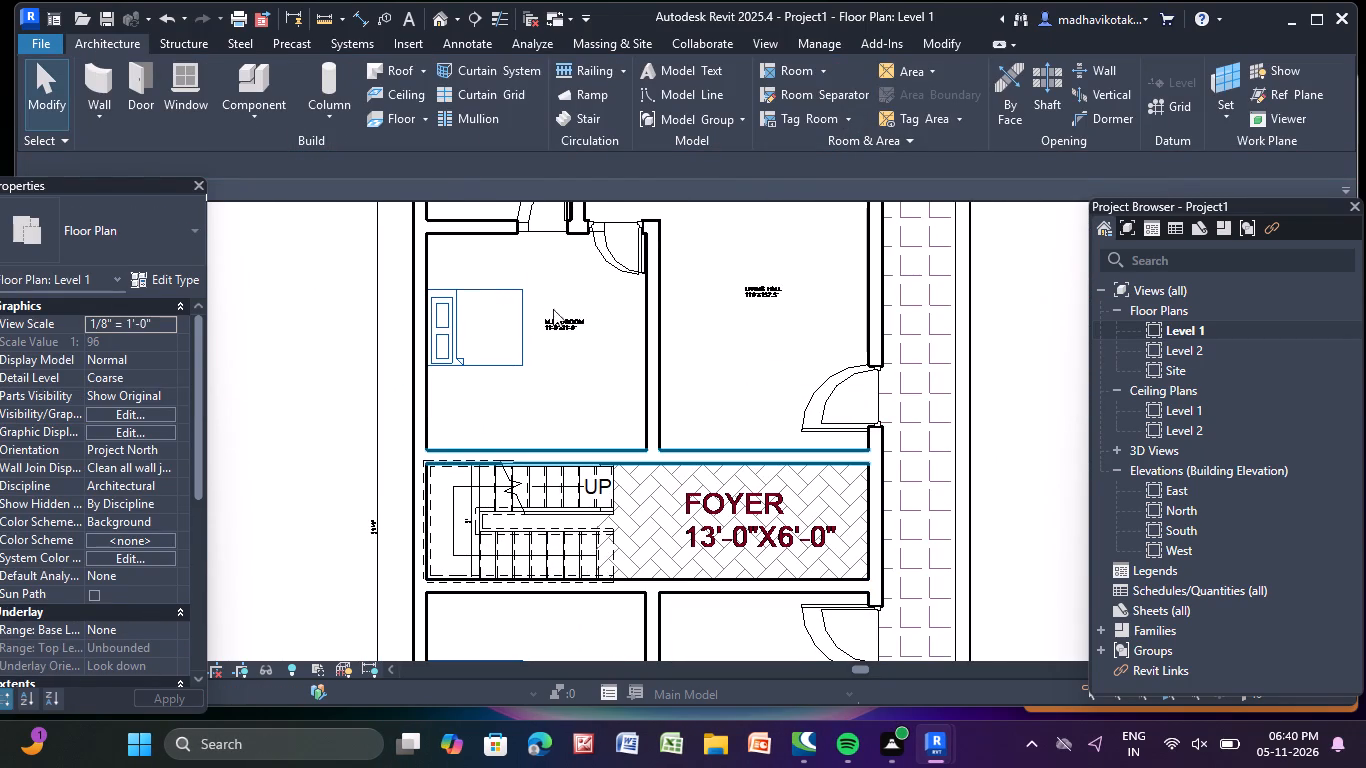
pyautogui.click(439, 18)
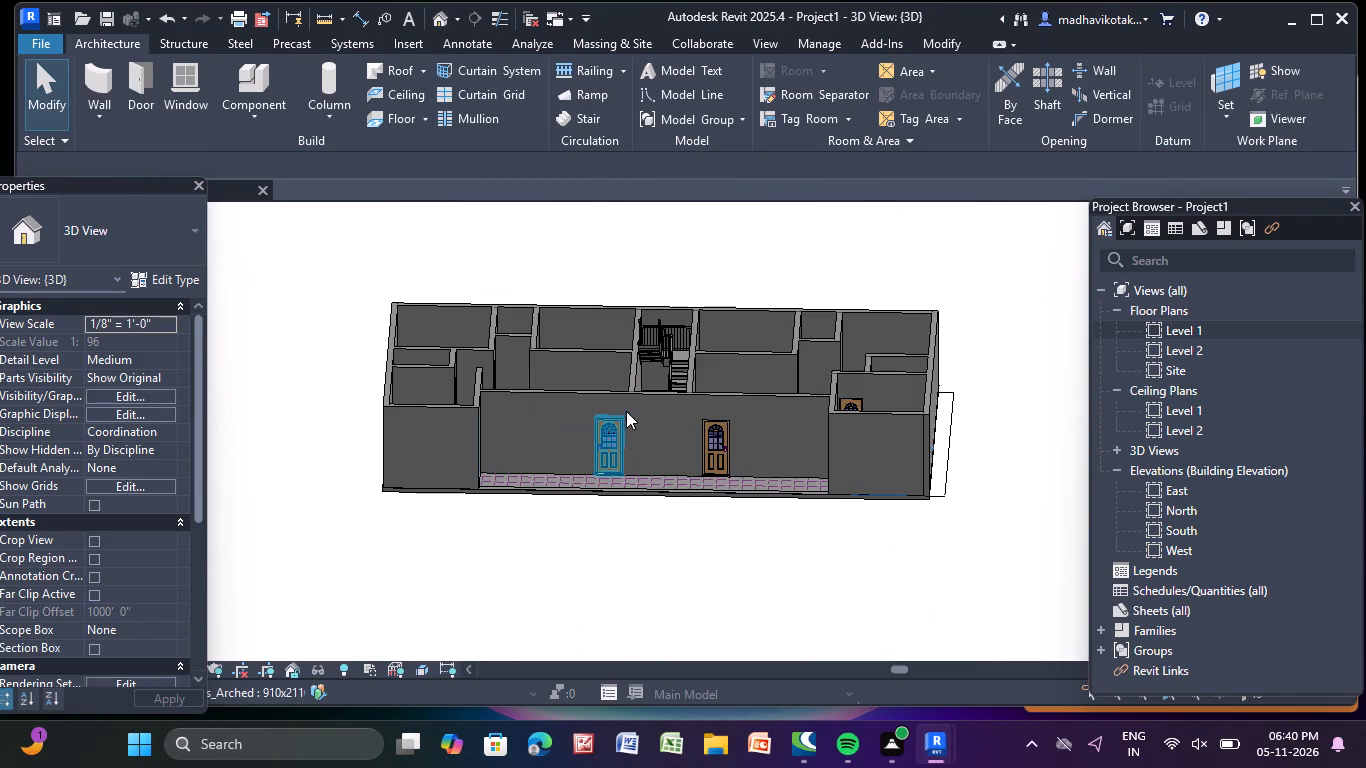
pyautogui.keyDown('shift'); pyautogui.moveTo(704, 325); pyautogui.dragTo(731, 657, button='middle'); pyautogui.keyUp('shift')
pyautogui.scroll(15, 656, 374)
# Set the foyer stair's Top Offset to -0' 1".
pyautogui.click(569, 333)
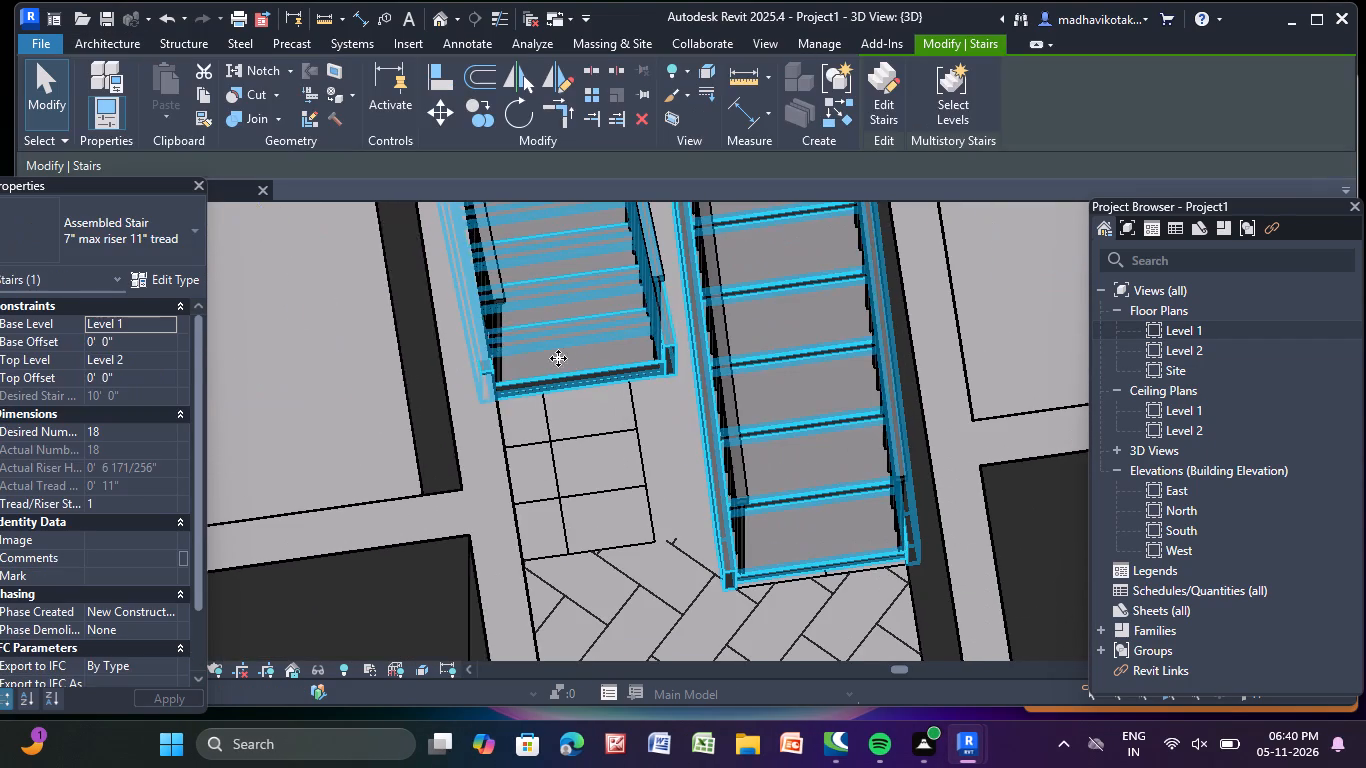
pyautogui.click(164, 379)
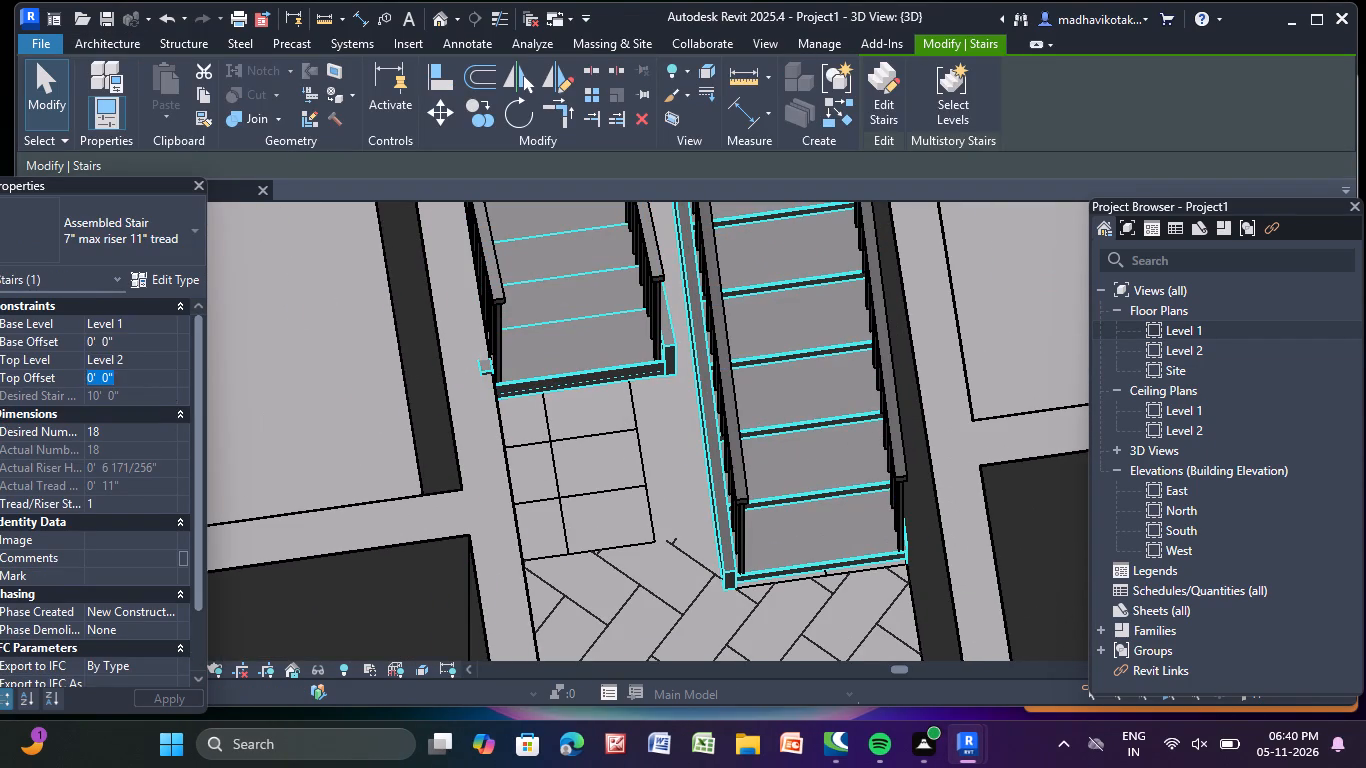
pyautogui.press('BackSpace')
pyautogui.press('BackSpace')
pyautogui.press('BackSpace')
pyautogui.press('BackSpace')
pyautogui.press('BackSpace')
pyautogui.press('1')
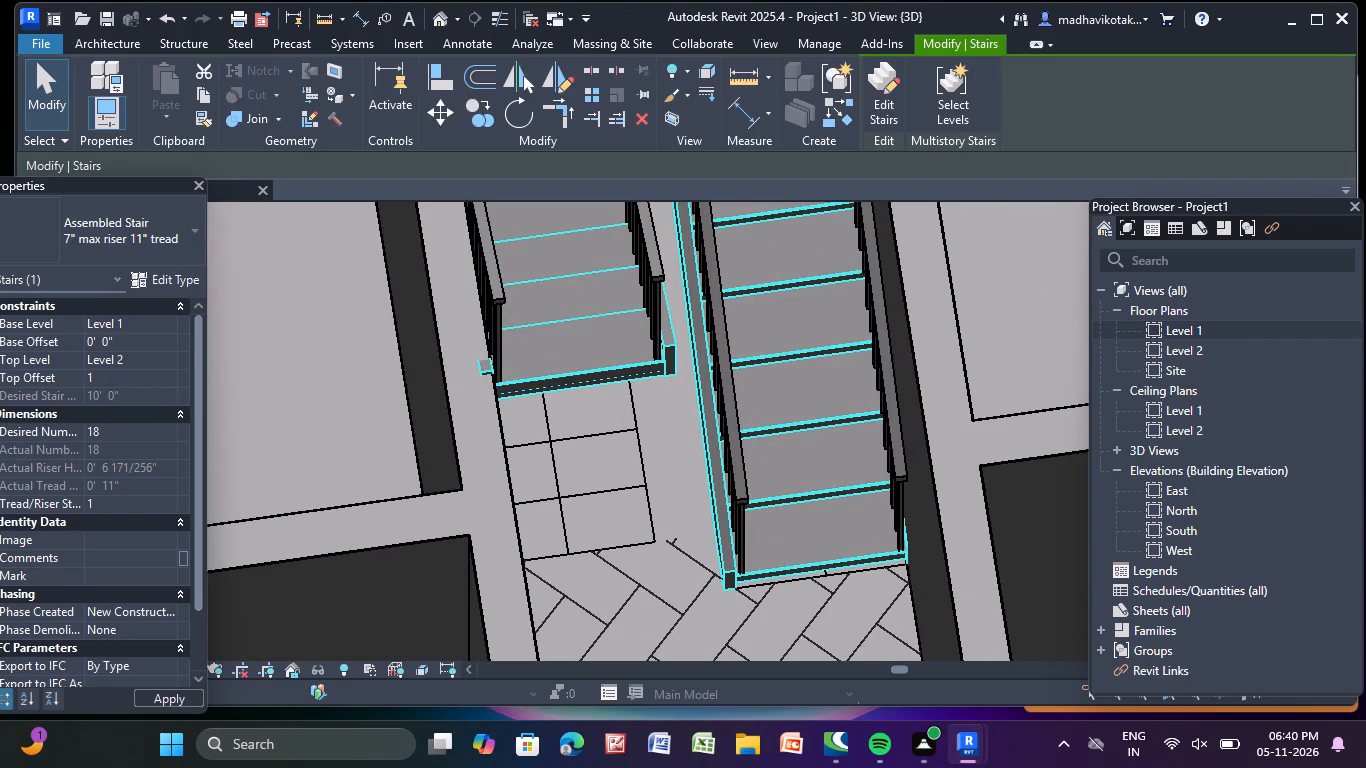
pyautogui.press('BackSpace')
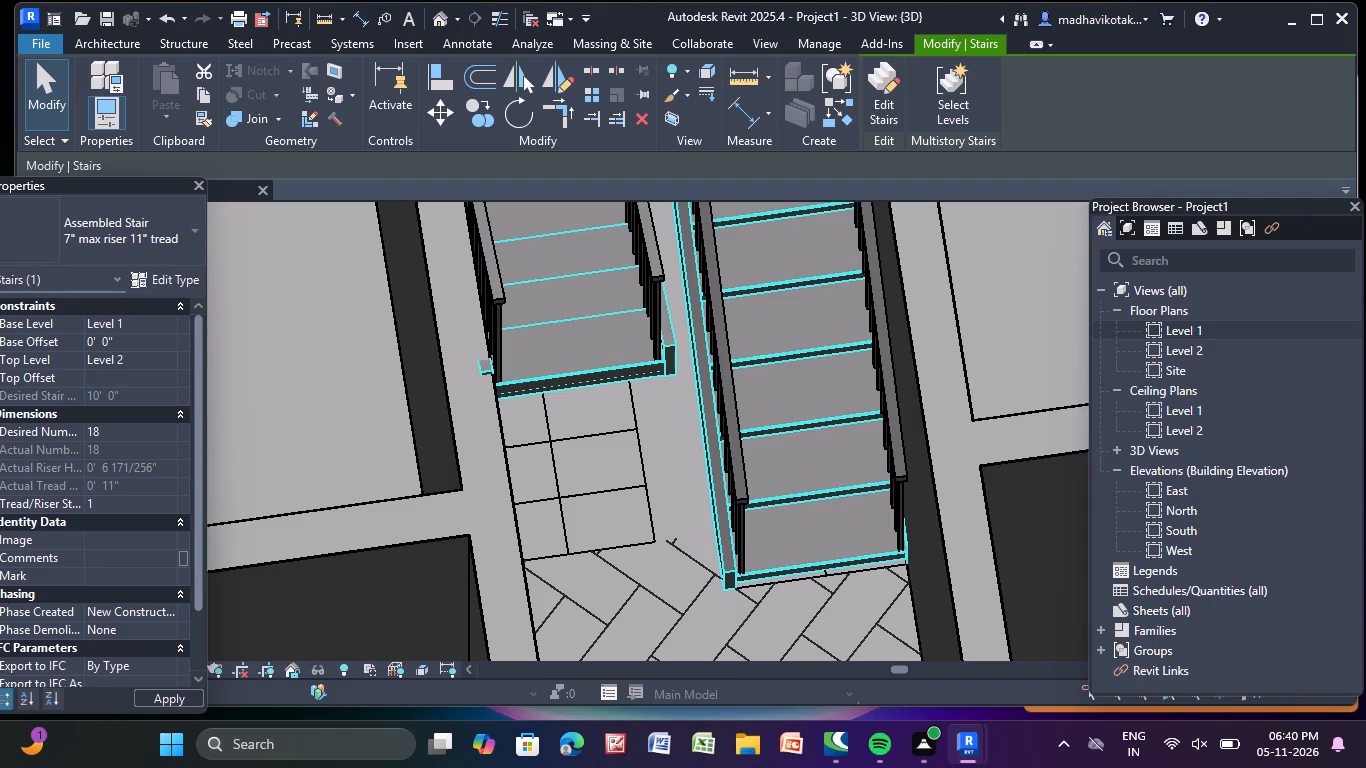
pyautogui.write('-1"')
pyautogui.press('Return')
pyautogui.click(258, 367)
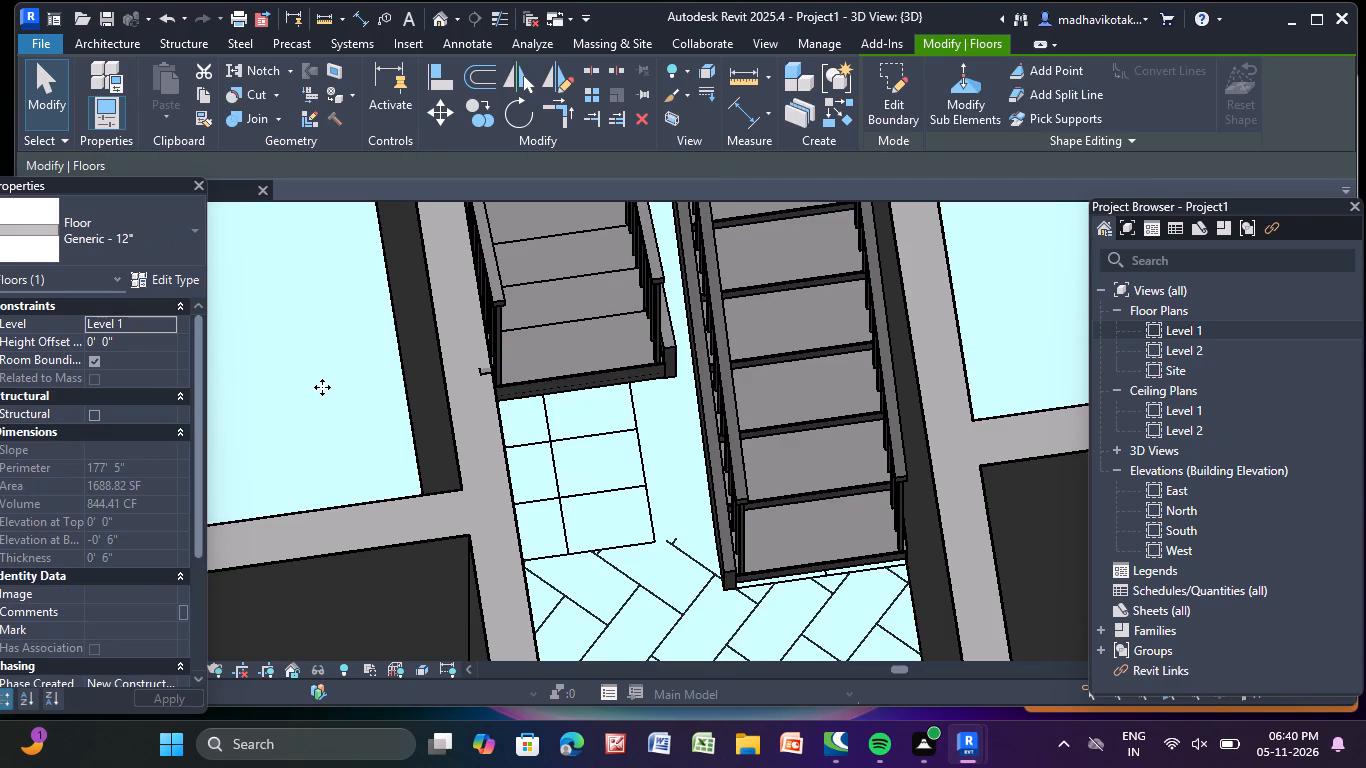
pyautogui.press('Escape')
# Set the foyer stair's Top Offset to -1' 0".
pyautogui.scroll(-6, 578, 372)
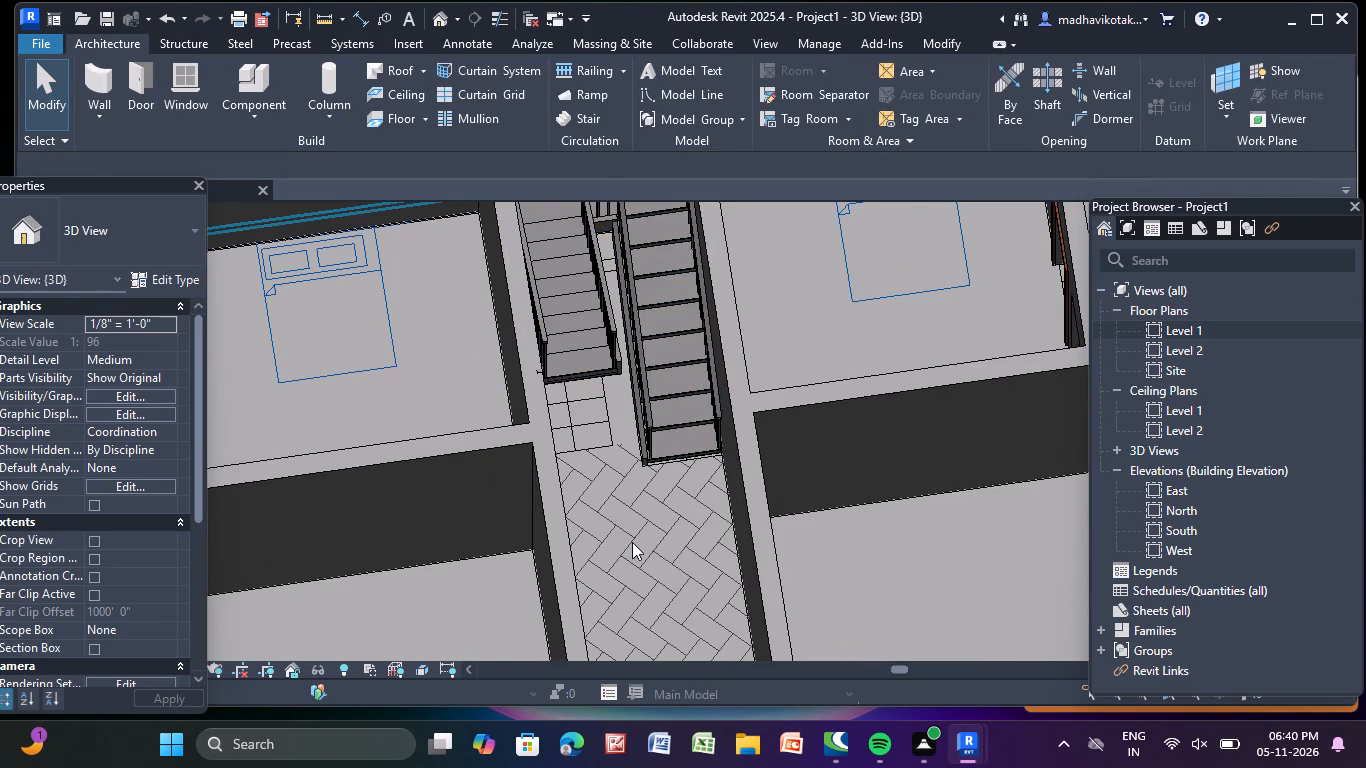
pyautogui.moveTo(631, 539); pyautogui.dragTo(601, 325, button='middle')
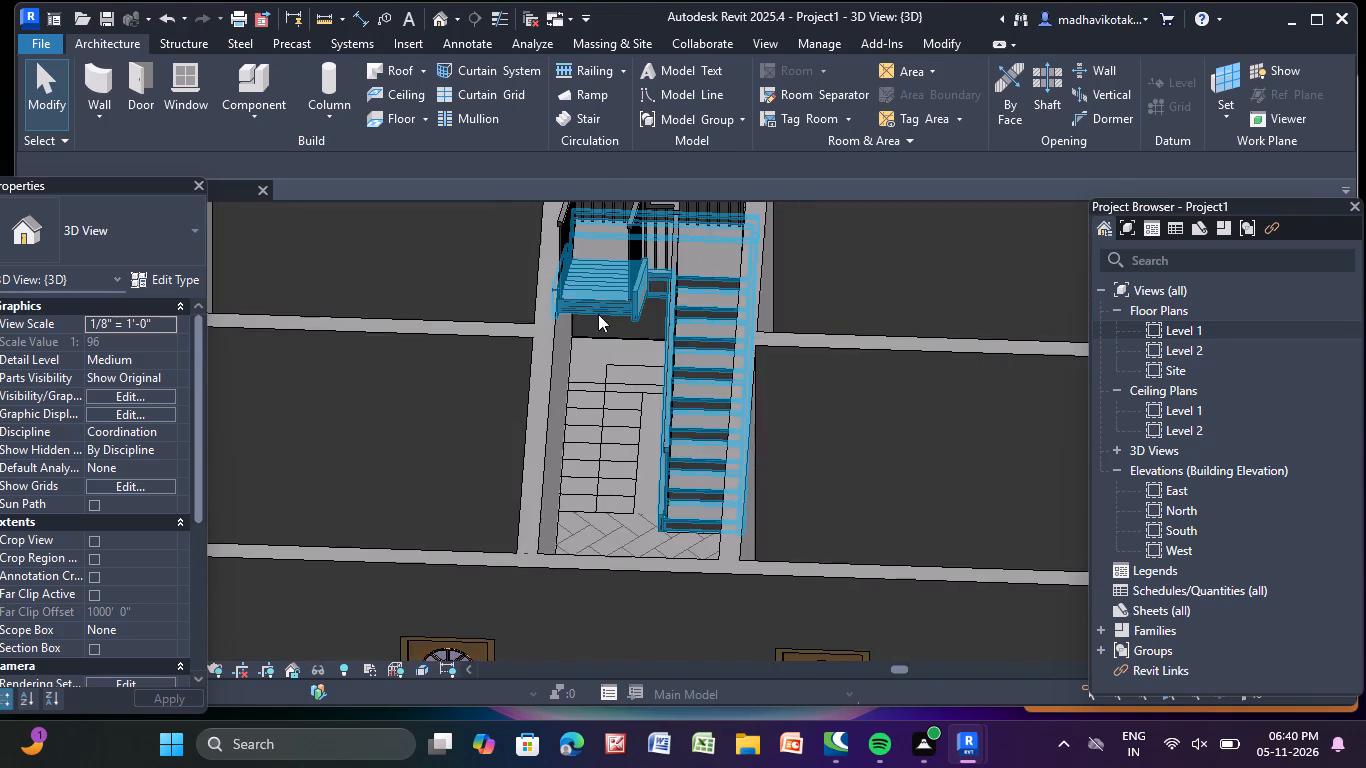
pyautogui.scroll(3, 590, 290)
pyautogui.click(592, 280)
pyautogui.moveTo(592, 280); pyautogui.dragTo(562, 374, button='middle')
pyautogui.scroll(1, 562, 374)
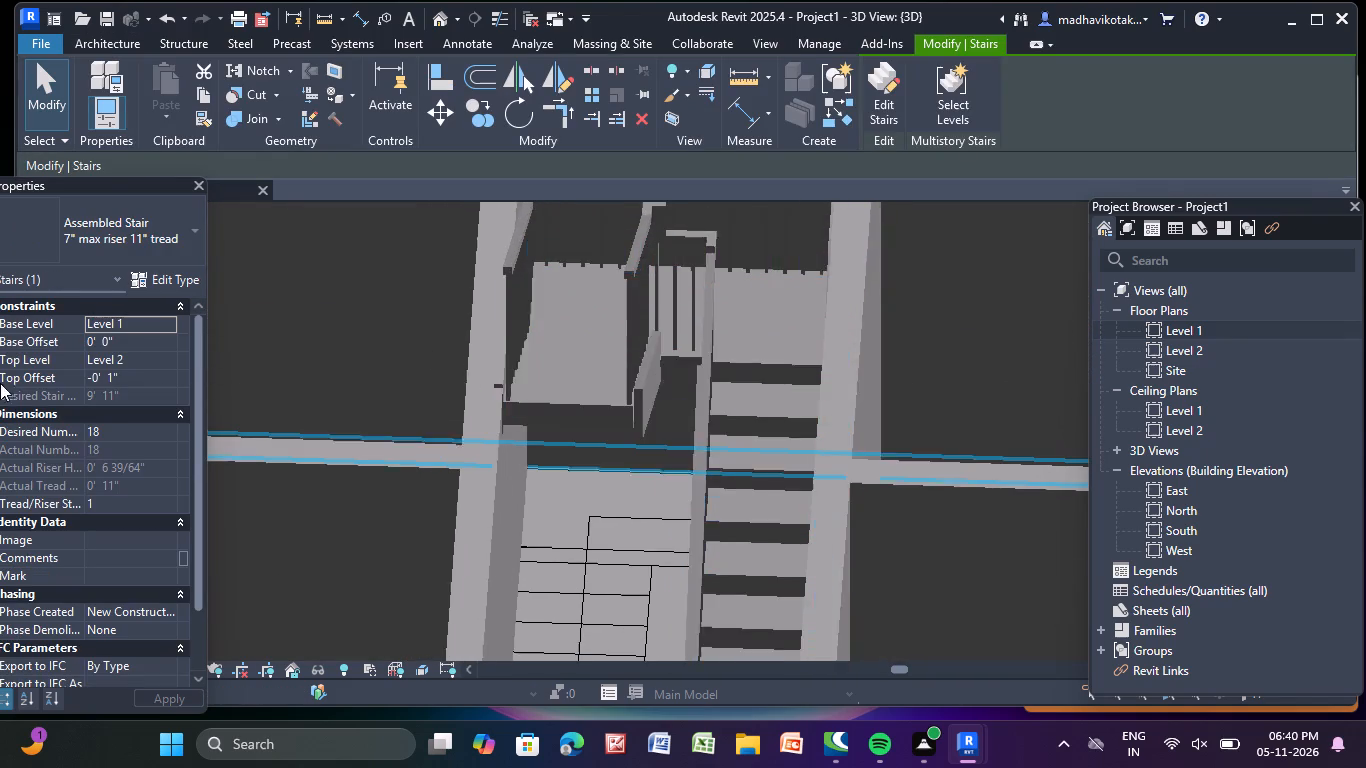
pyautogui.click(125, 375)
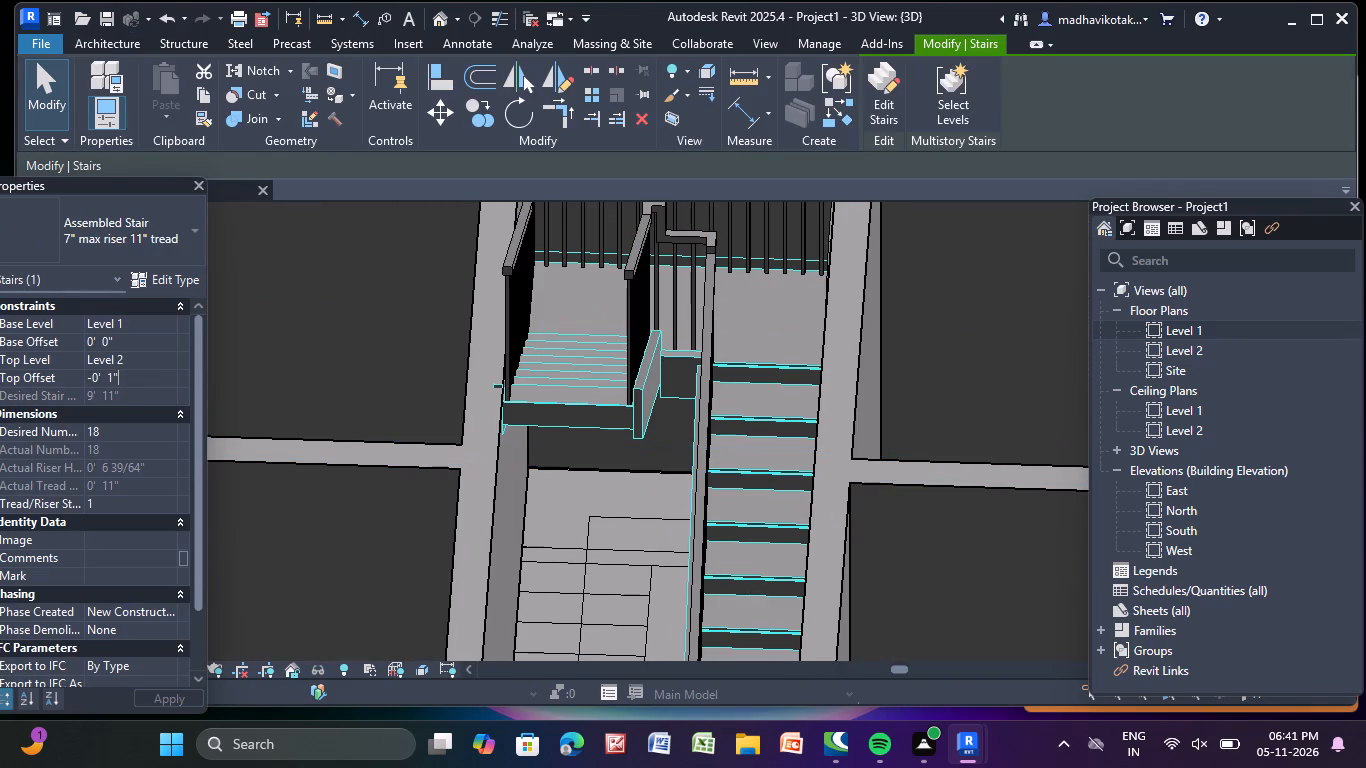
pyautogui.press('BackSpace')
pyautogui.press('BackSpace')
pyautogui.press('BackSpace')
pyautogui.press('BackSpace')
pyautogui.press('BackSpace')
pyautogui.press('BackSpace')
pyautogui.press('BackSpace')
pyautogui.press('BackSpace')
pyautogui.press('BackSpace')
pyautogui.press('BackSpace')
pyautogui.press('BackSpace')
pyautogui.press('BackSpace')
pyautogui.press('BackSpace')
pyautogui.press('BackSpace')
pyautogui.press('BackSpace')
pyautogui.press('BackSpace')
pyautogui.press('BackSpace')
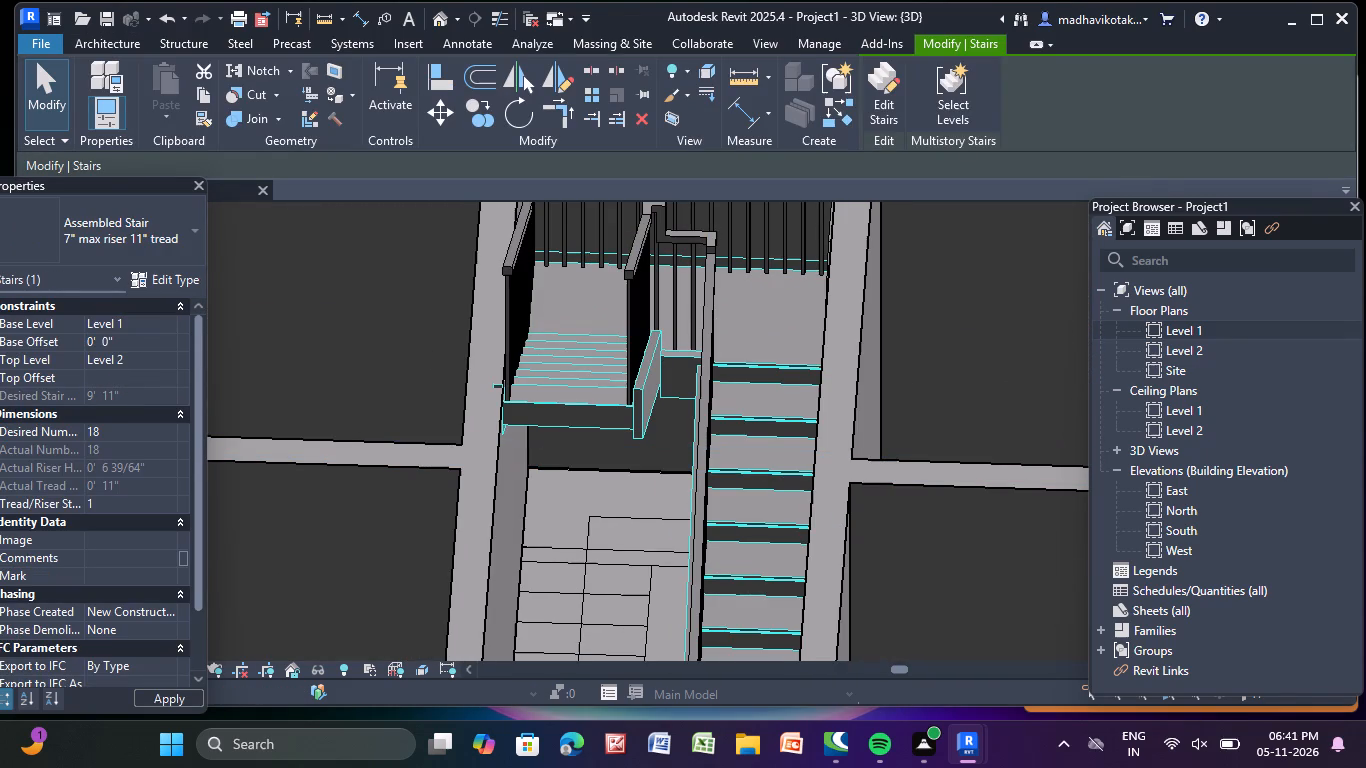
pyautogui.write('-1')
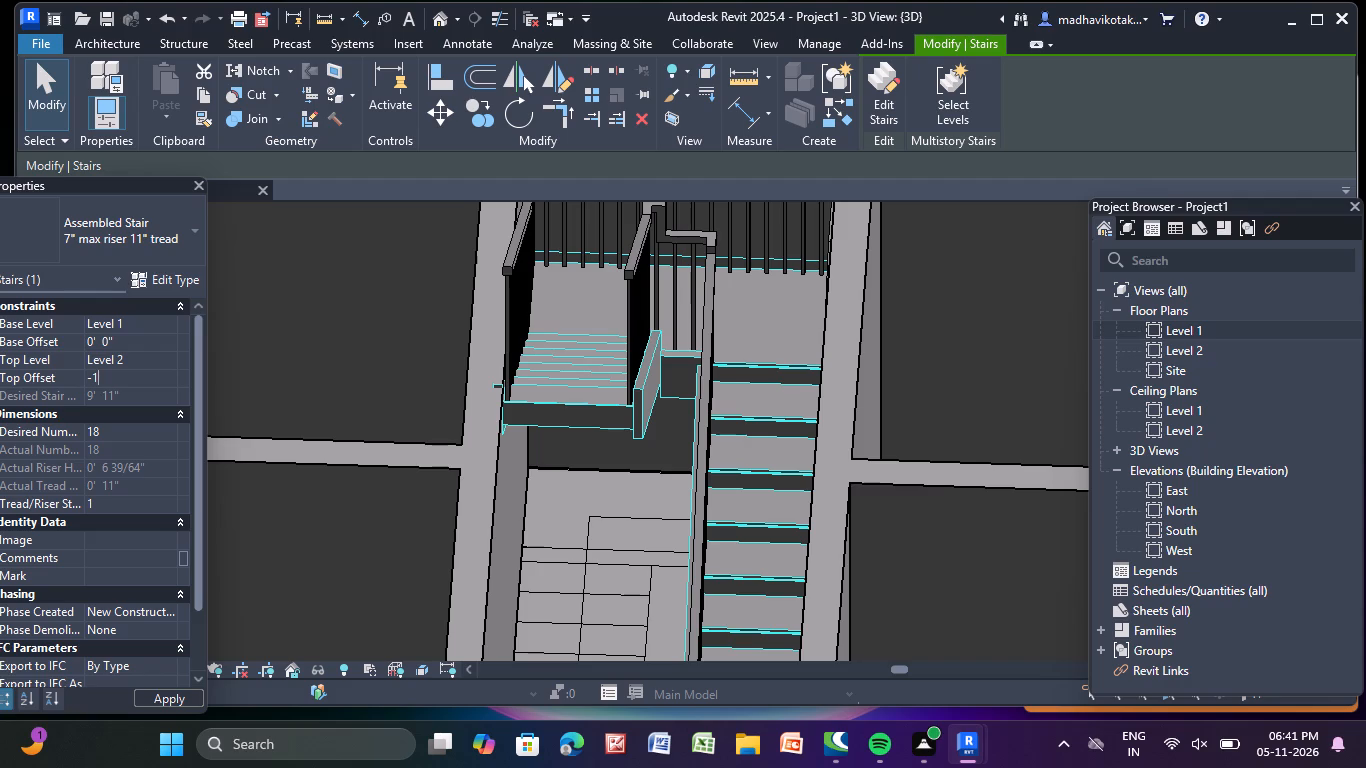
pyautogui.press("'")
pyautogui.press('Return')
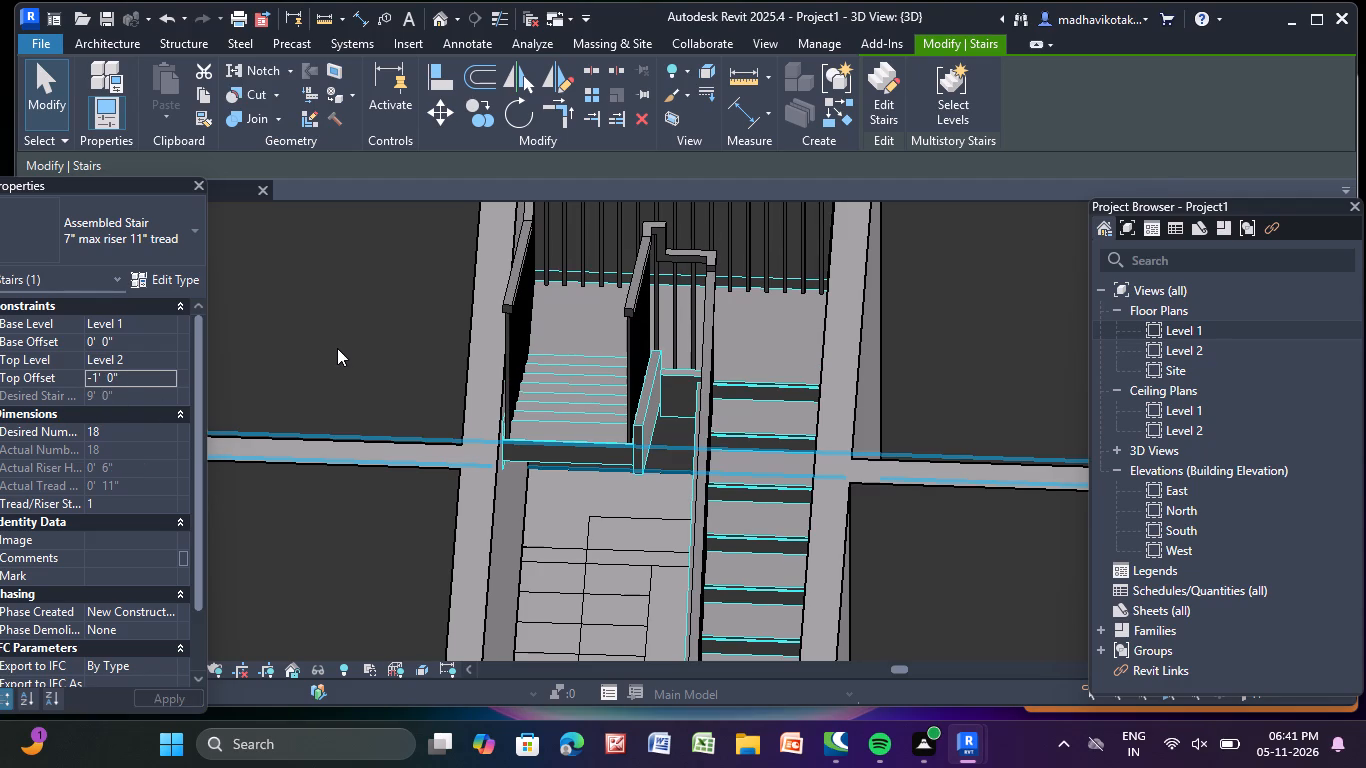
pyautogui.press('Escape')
# Examine the foyer staircase and its surrounding walls from several angles in 3D.
pyautogui.scroll(-5, 925, 423)
pyautogui.scroll(-1, 907, 668)
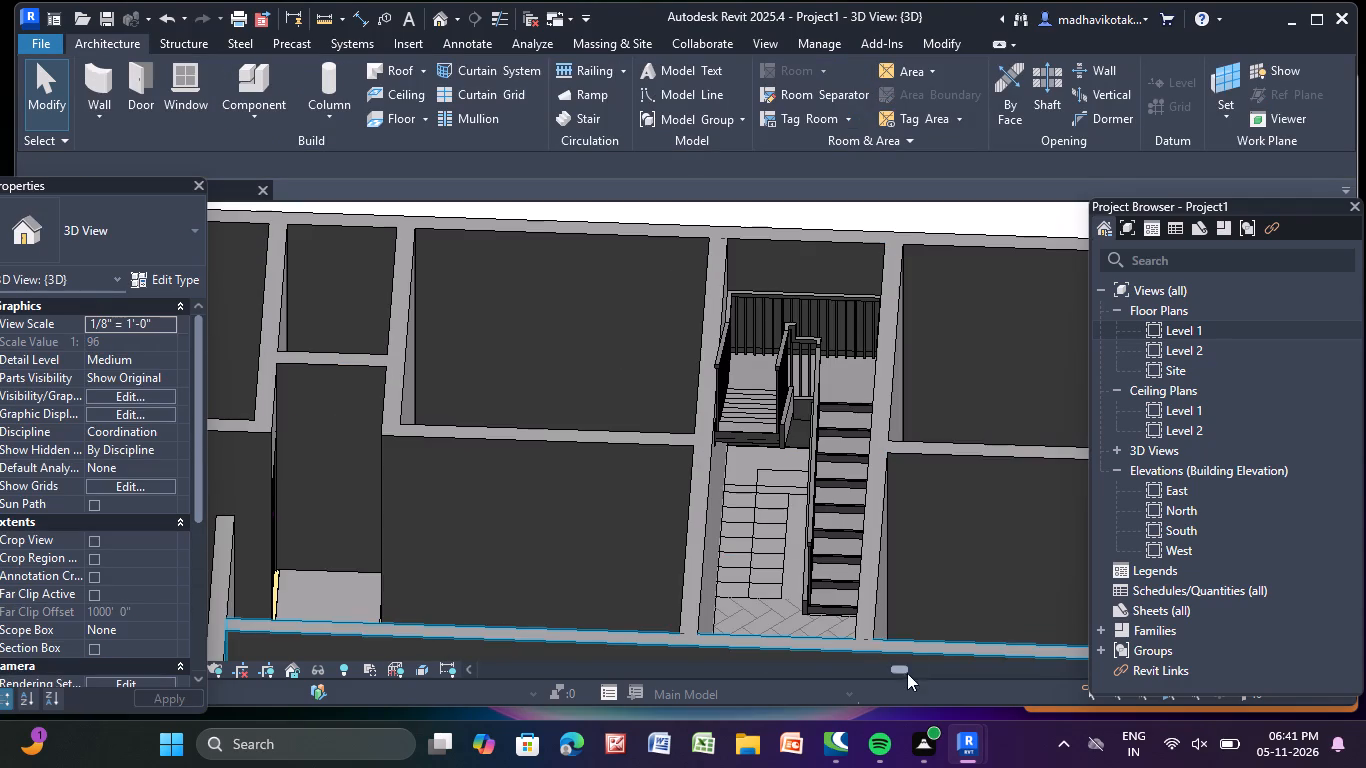
pyautogui.scroll(-1, 907, 673)
pyautogui.moveTo(933, 567); pyautogui.dragTo(522, 454, button='middle')
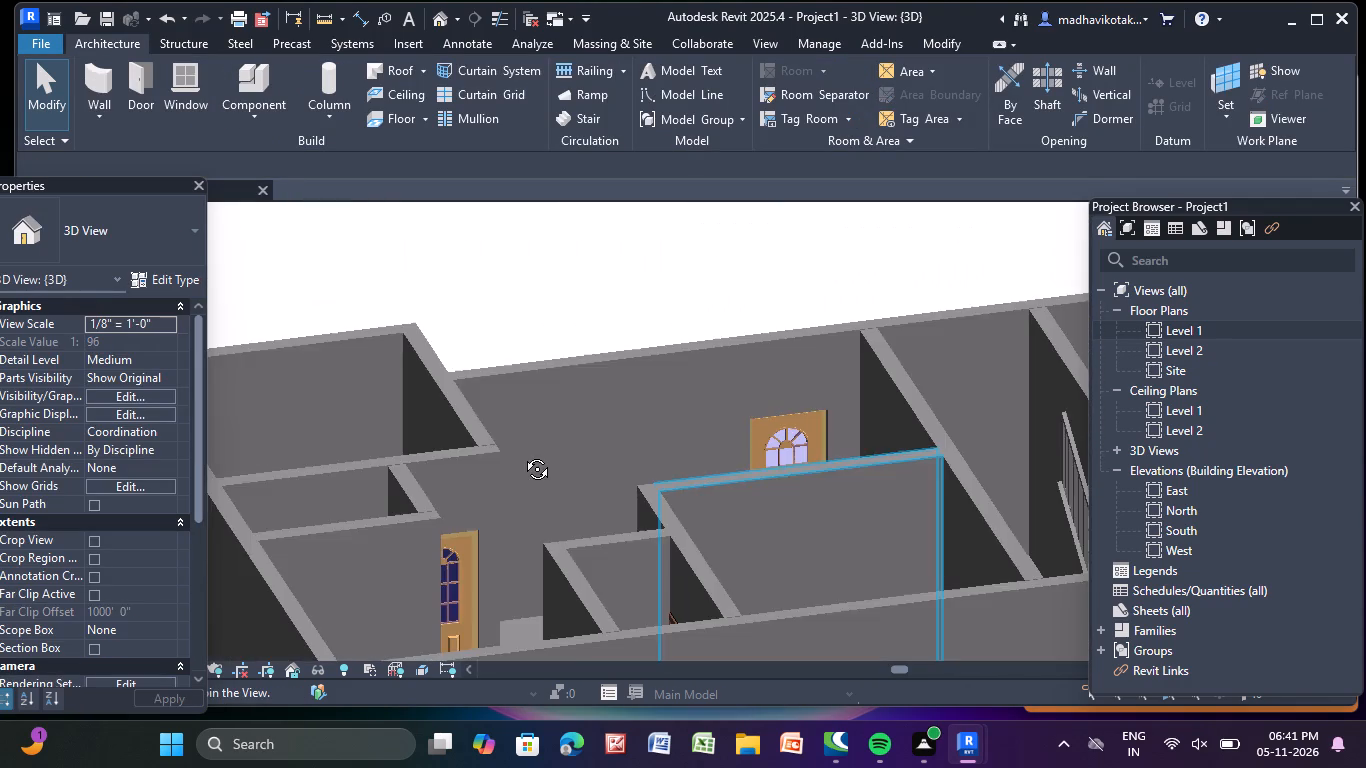
pyautogui.moveTo(522, 454); pyautogui.dragTo(522, 450, button='middle')
pyautogui.scroll(-4, 525, 427)
pyautogui.moveTo(525, 426); pyautogui.dragTo(228, 313, button='middle')
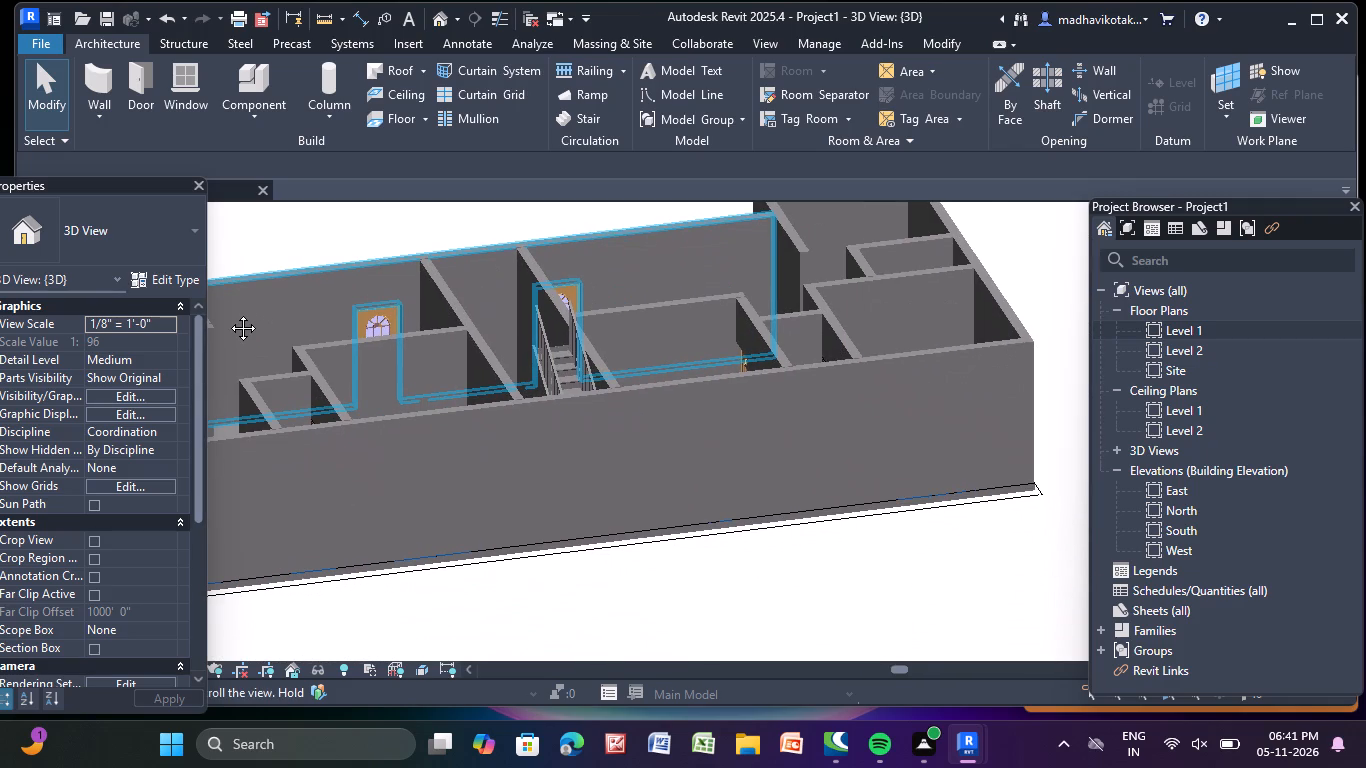
pyautogui.moveTo(228, 313); pyautogui.dragTo(236, 310, button='middle')
pyautogui.scroll(9, 564, 349)
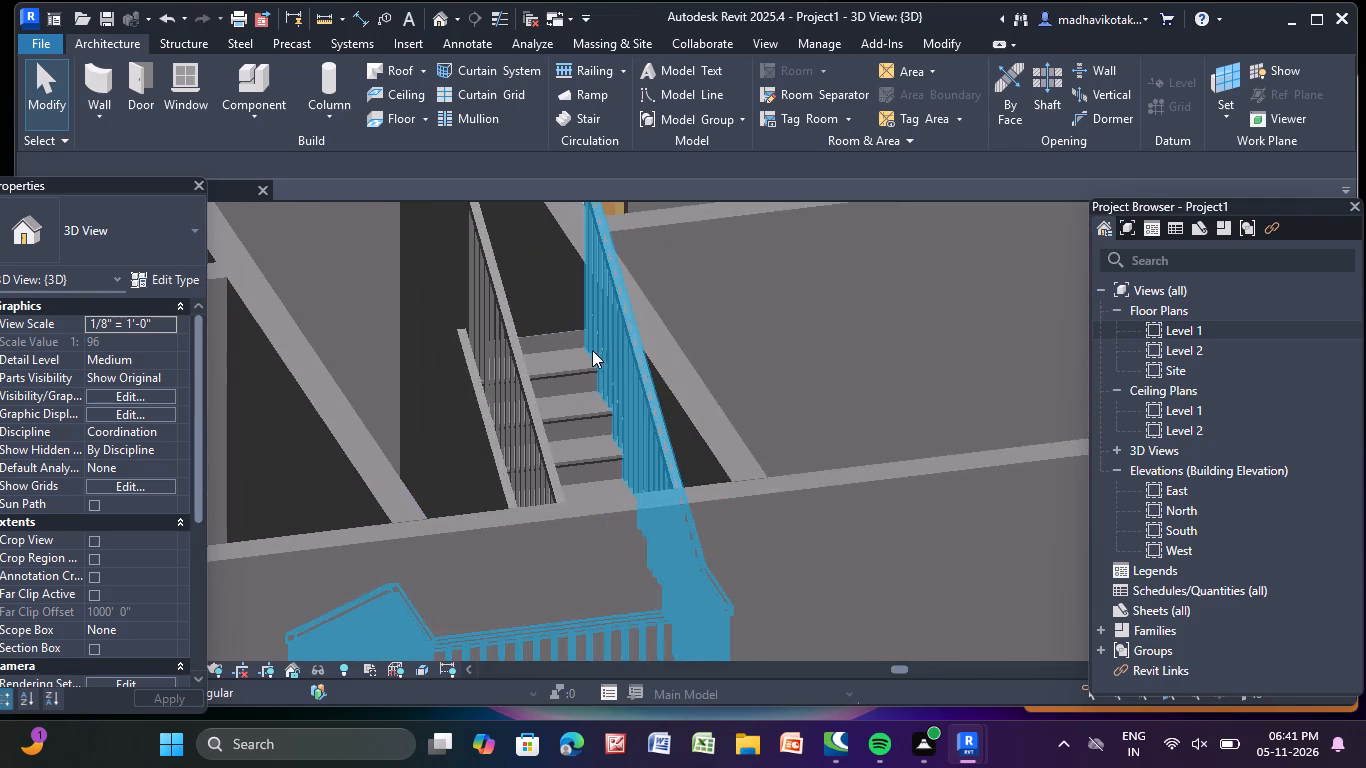
pyautogui.keyDown('shift'); pyautogui.moveTo(559, 412); pyautogui.dragTo(780, 525, button='middle'); pyautogui.keyUp('shift')
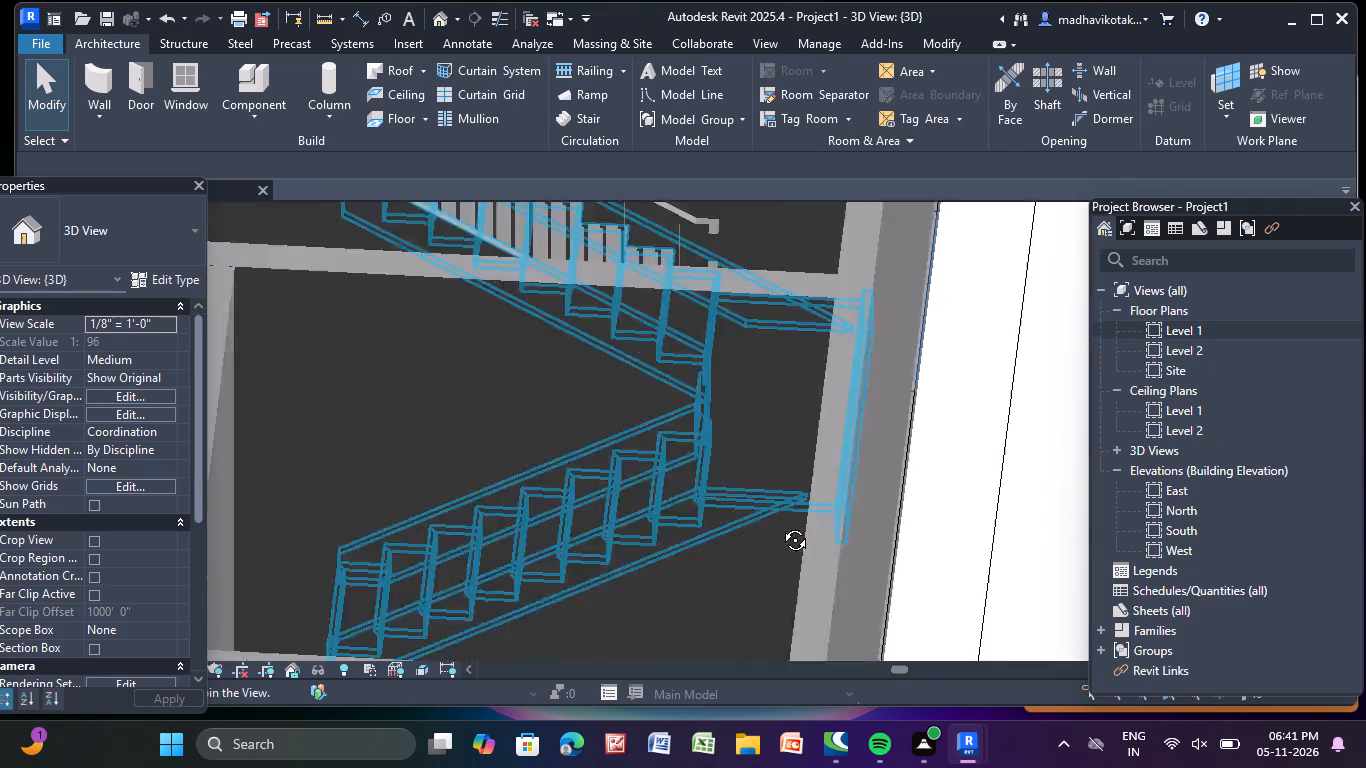
pyautogui.keyDown('shift'); pyautogui.moveTo(780, 525); pyautogui.dragTo(1015, 410, button='middle'); pyautogui.keyUp('shift')
pyautogui.scroll(-9, 998, 385)
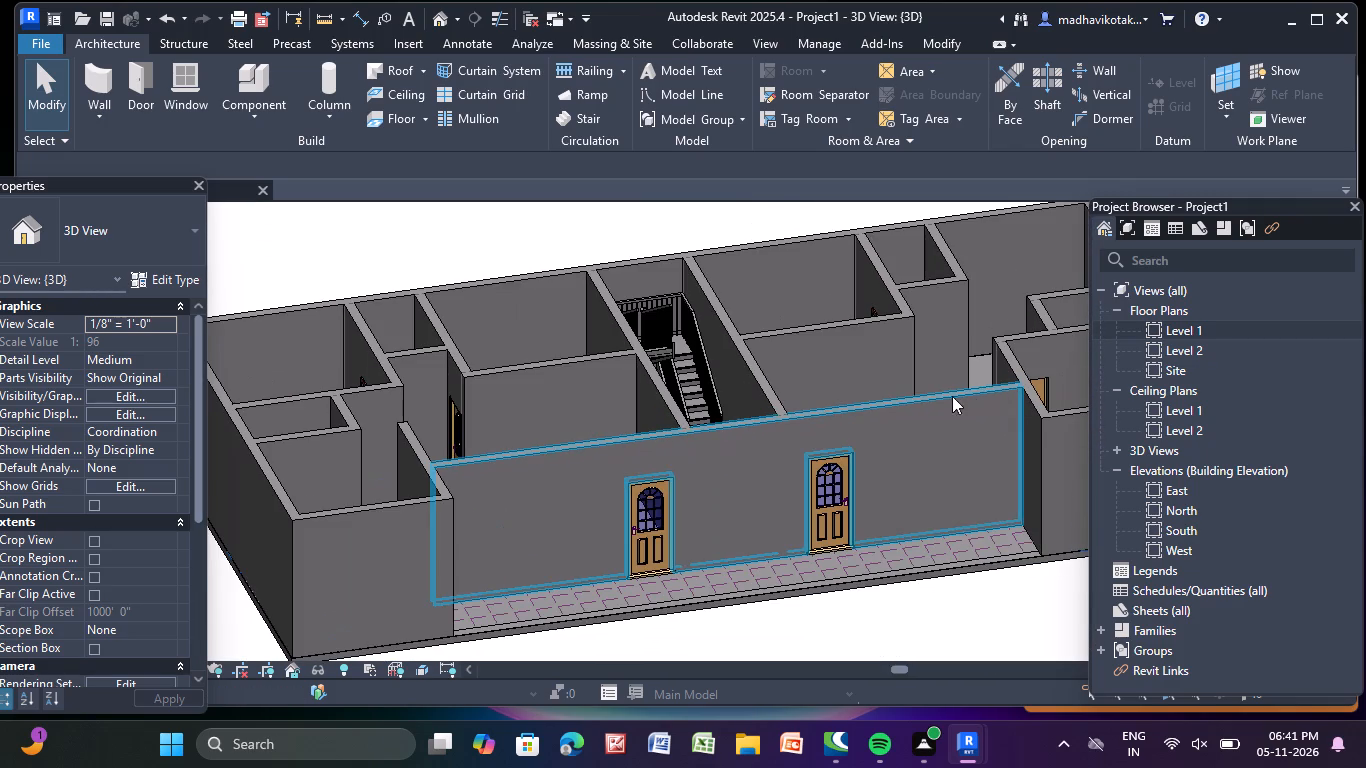
pyautogui.moveTo(662, 365); pyautogui.dragTo(597, 369, button='middle')
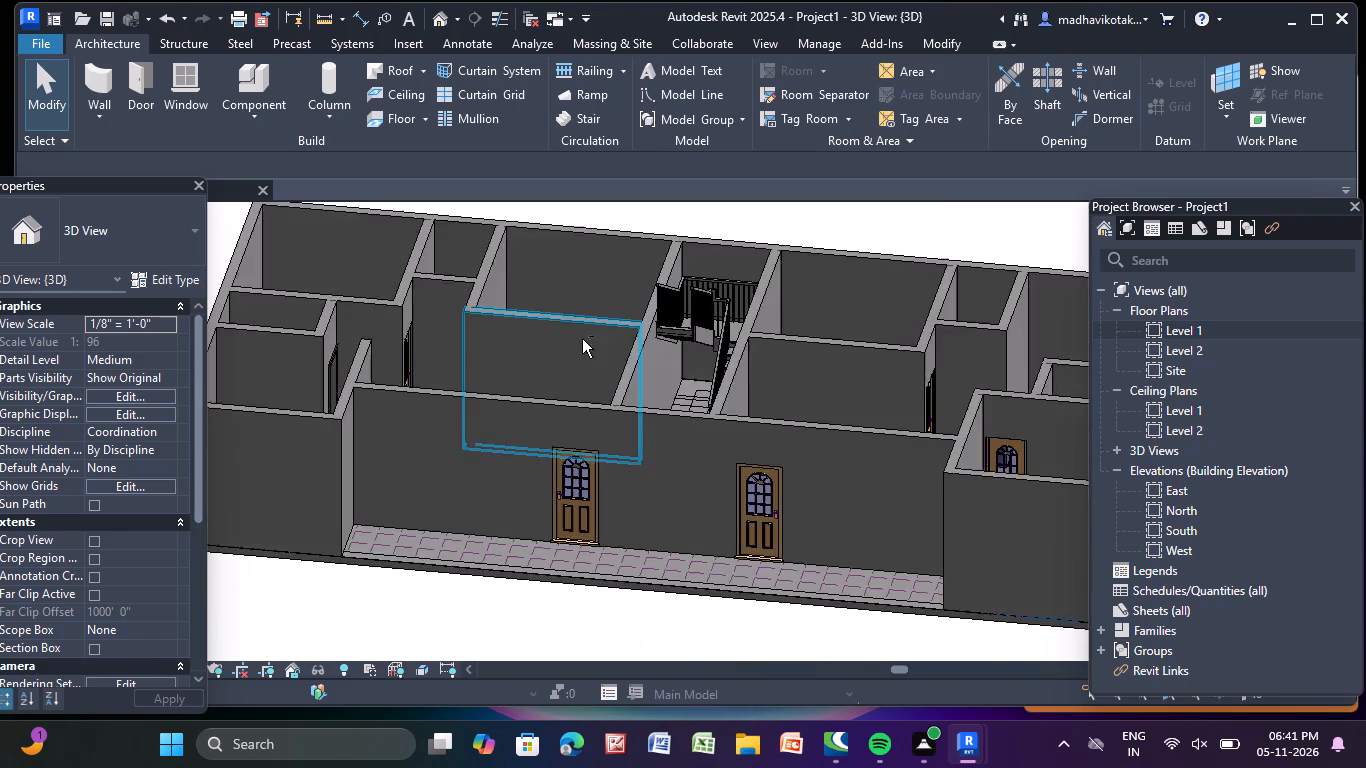
pyautogui.scroll(3, 563, 293)
pyautogui.scroll(5, 761, 348)
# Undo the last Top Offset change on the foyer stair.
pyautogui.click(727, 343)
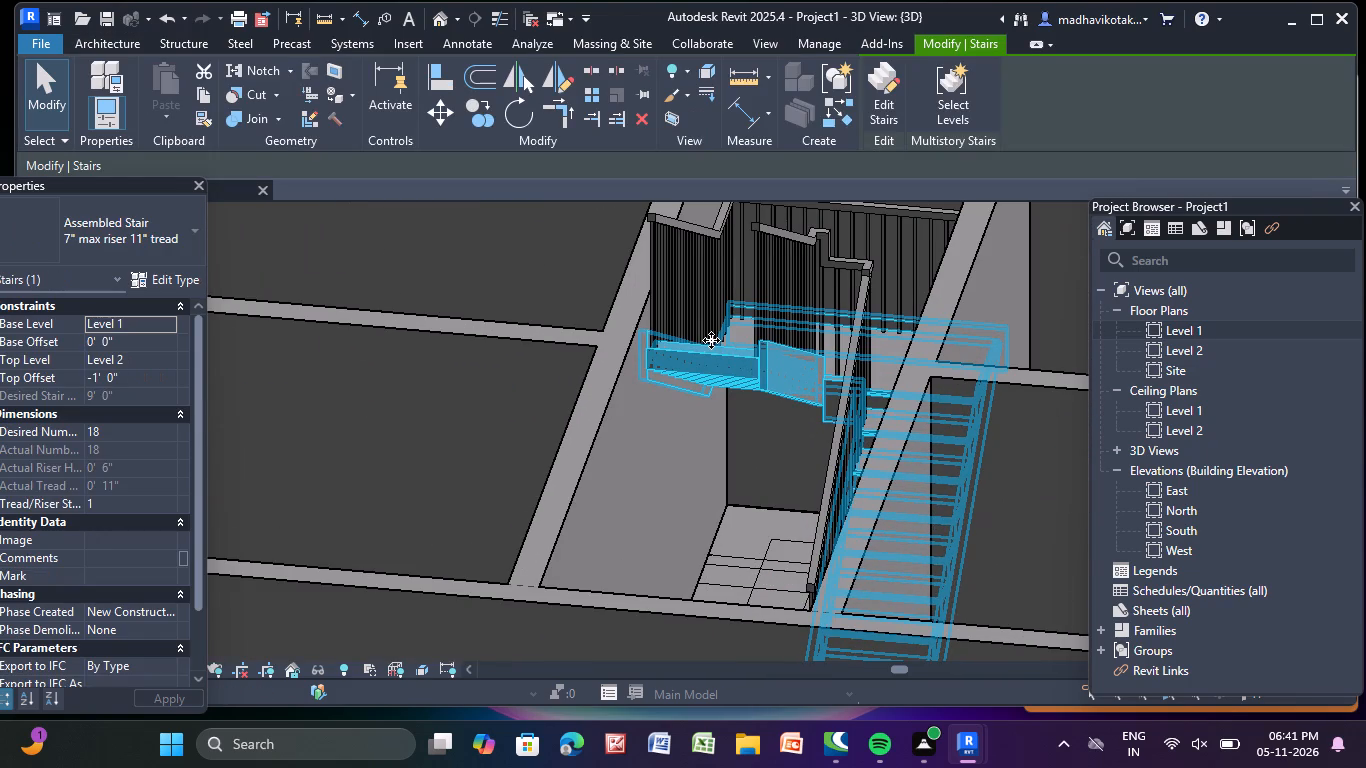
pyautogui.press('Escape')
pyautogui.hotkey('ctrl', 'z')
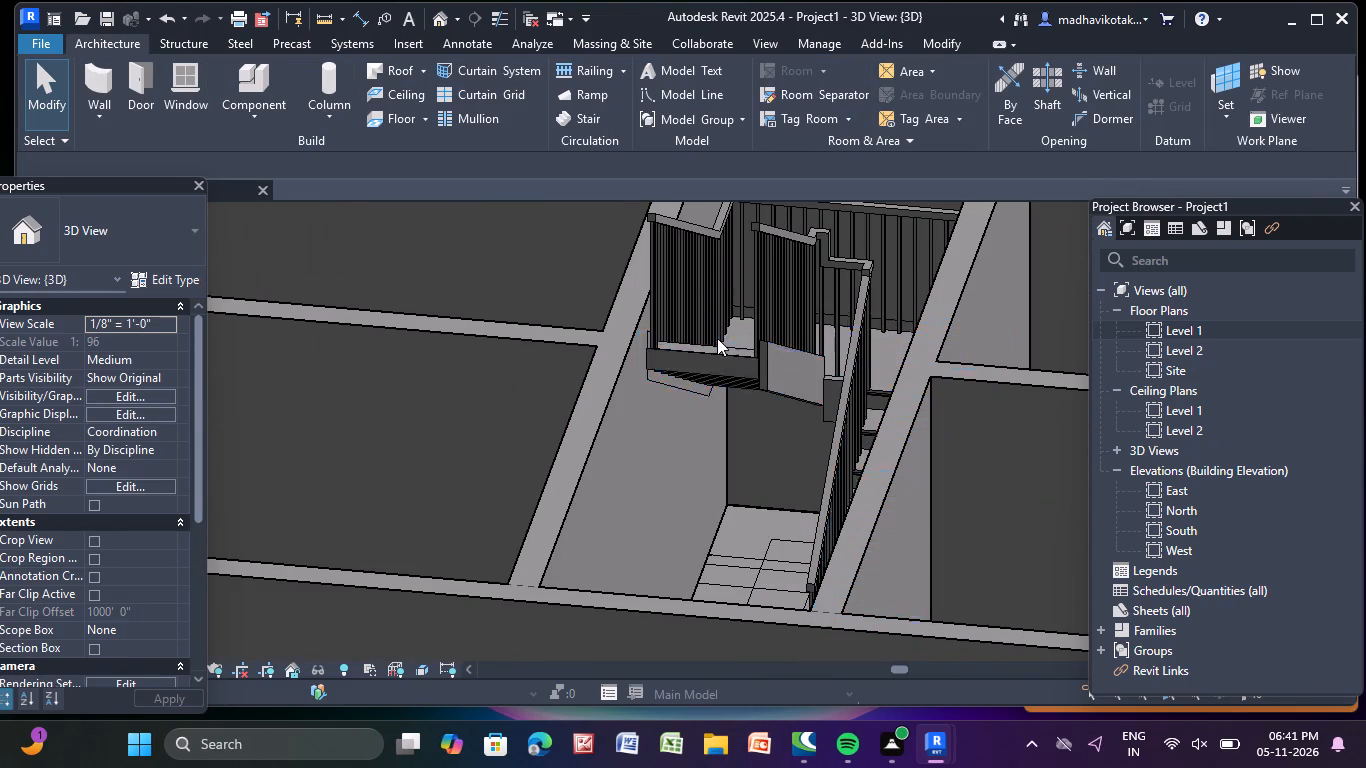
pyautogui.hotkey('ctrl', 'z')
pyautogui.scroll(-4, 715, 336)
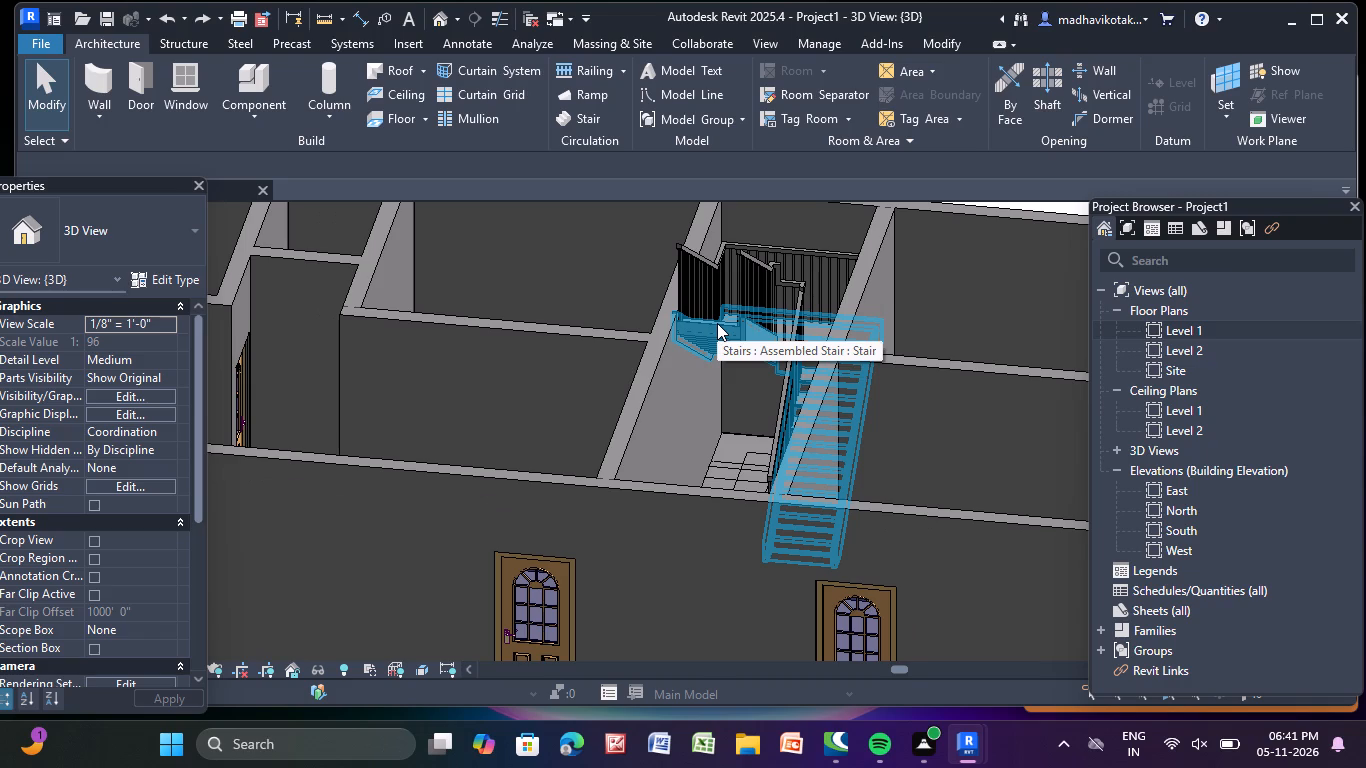
# Enter -0' 1" as the foyer stair's Top Offset.
pyautogui.moveTo(717, 323); pyautogui.dragTo(700, 376, button='middle')
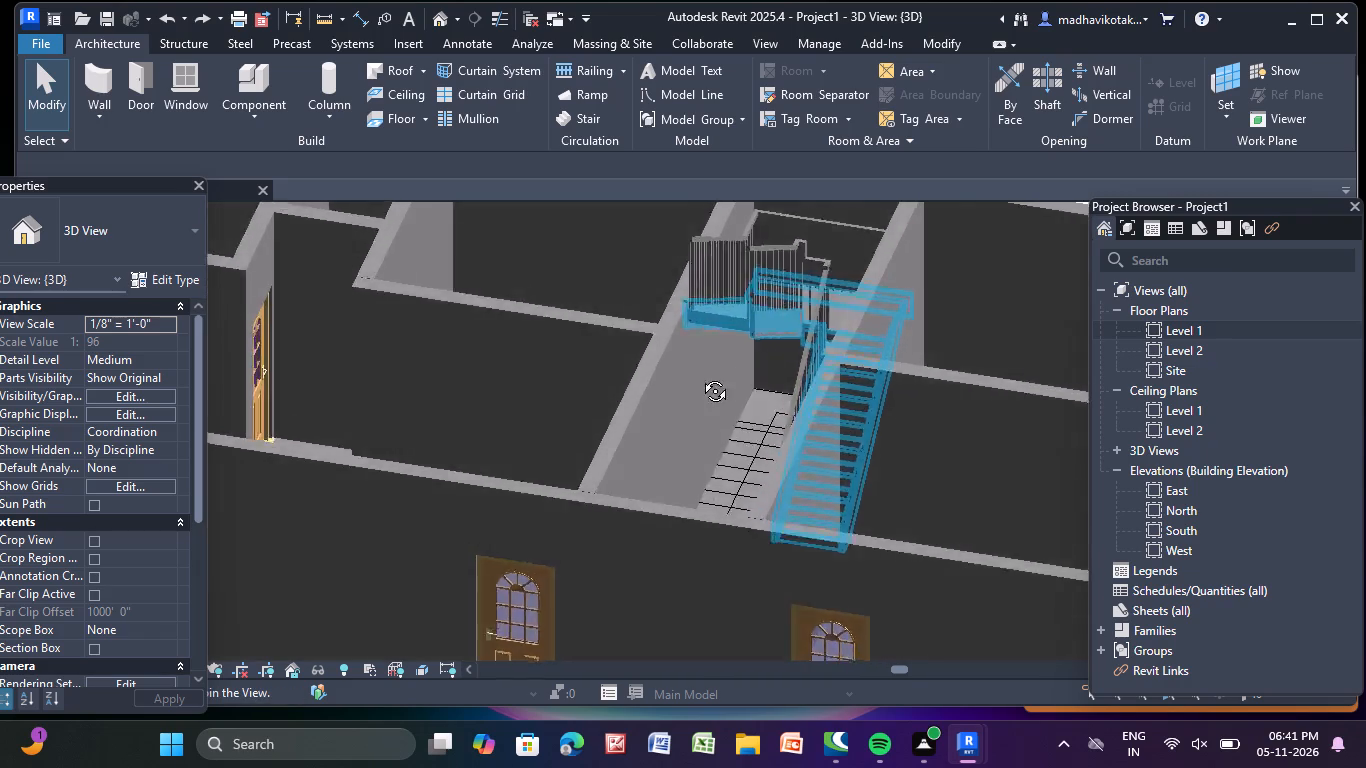
pyautogui.moveTo(700, 376); pyautogui.dragTo(745, 640, button='middle')
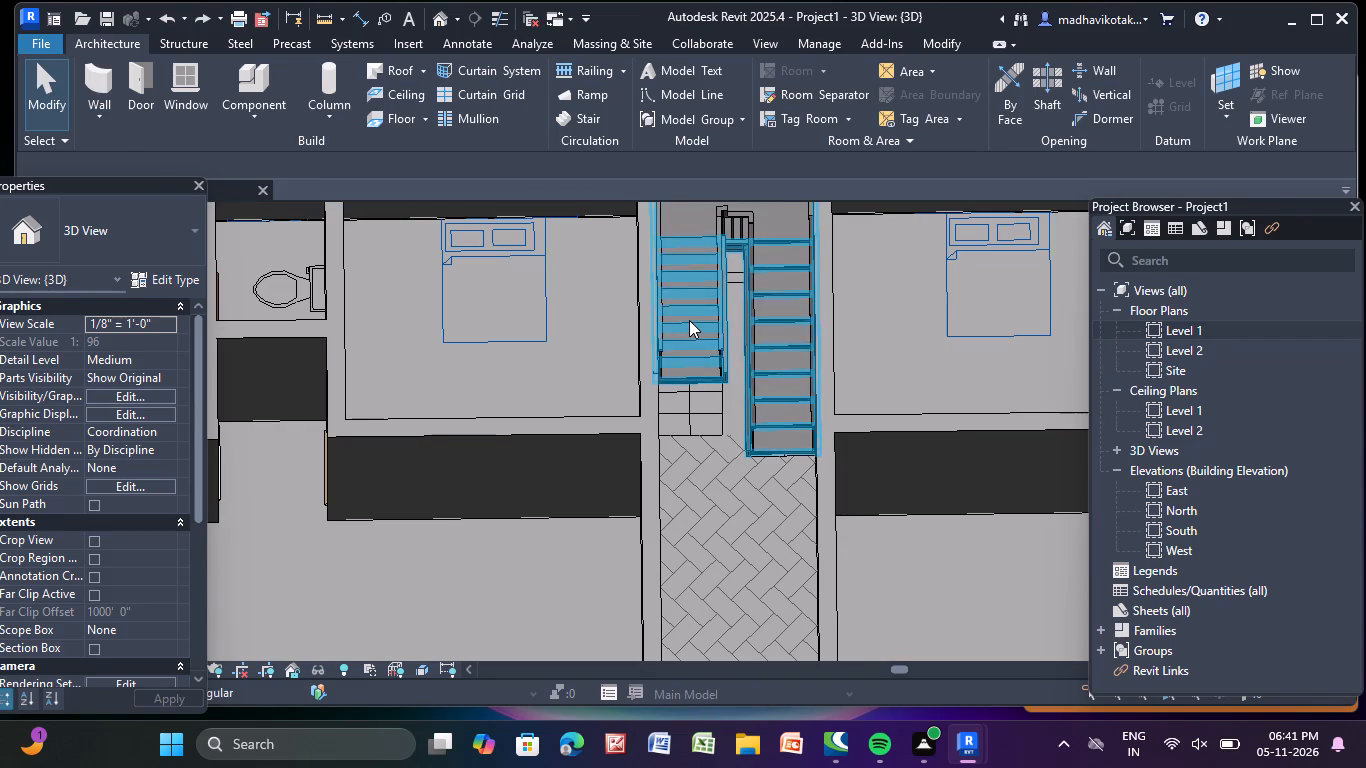
pyautogui.click(689, 320)
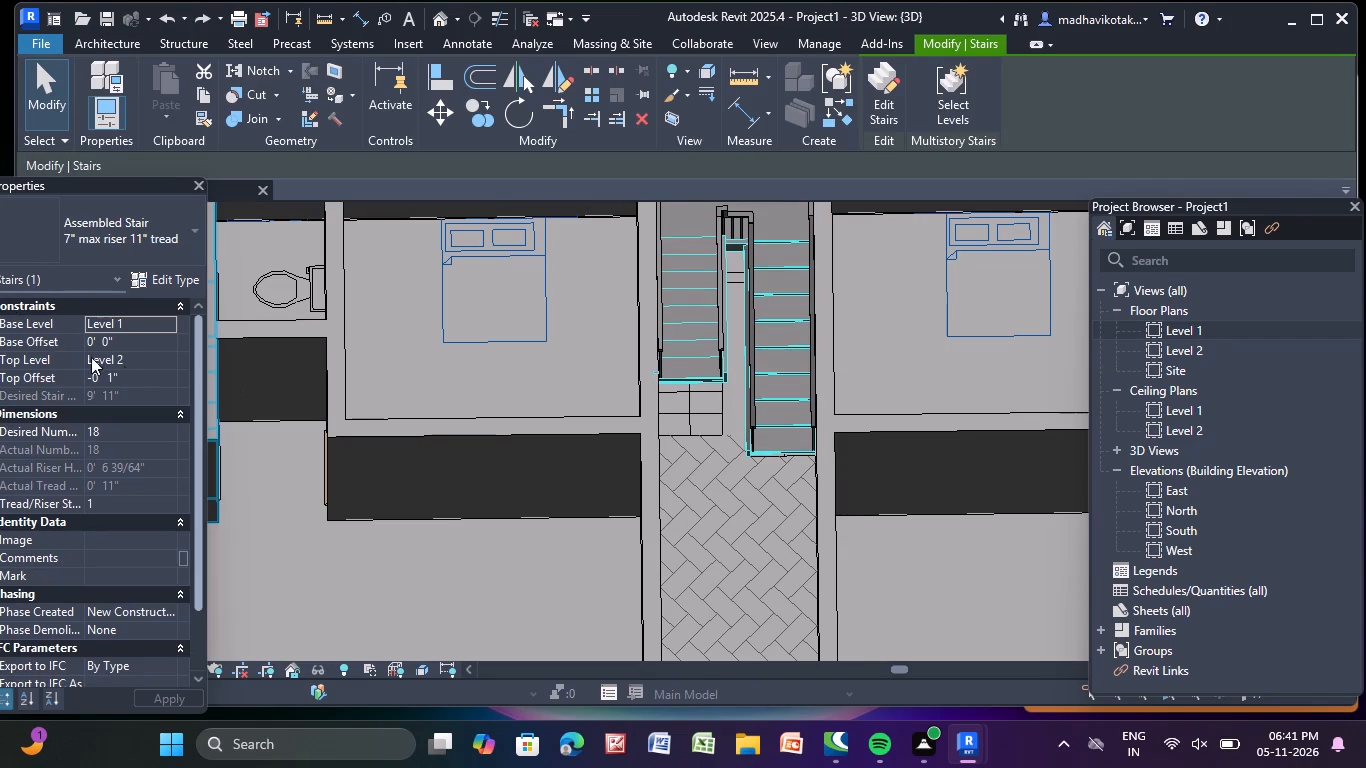
pyautogui.click(153, 372)
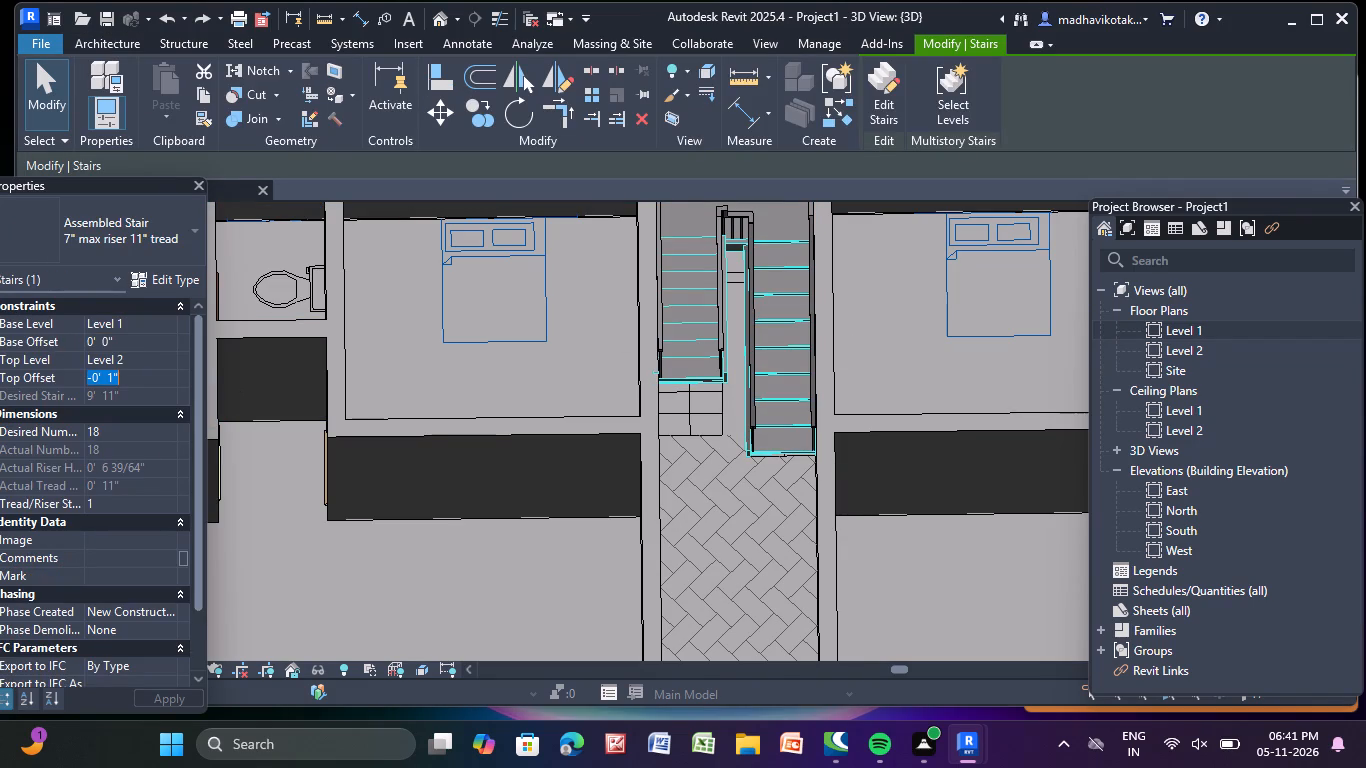
pyautogui.press('BackSpace')
pyautogui.write('-1')
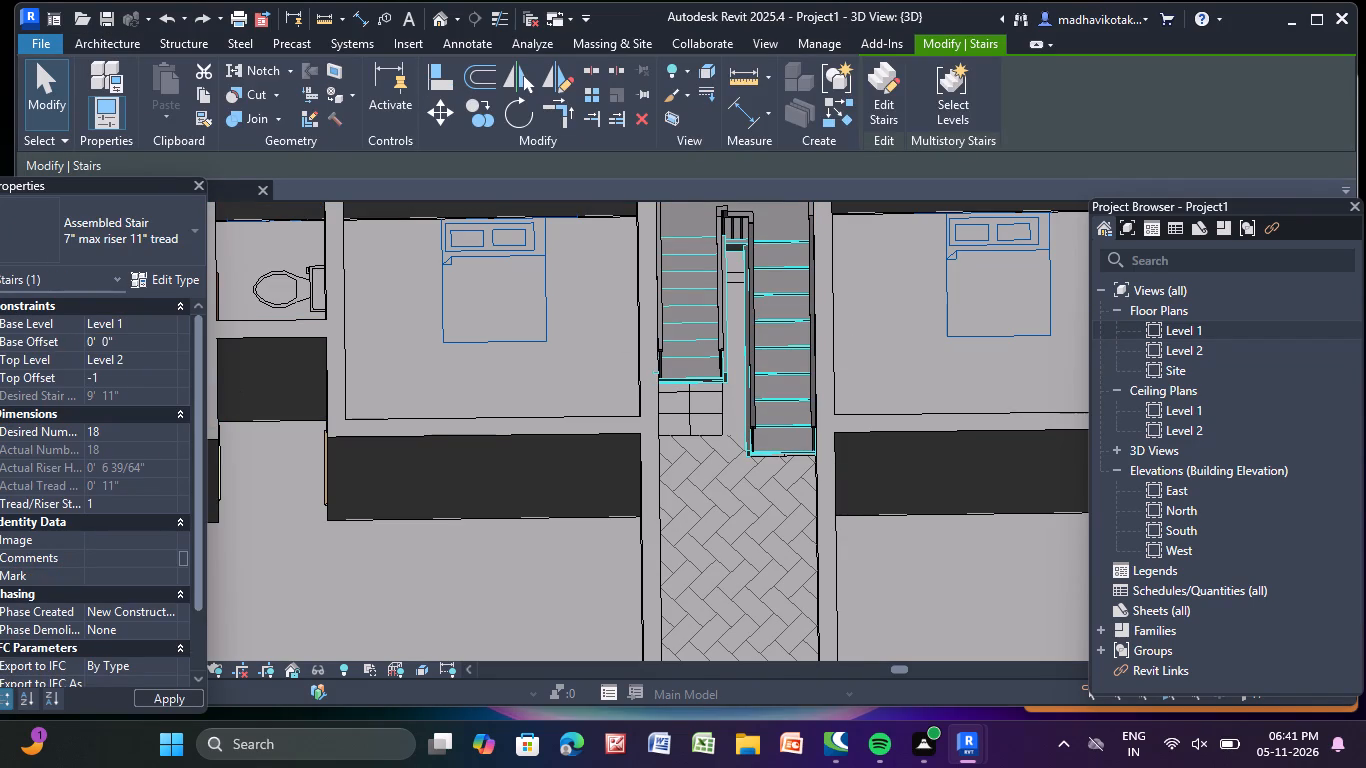
pyautogui.hotkey('shift', '"')
pyautogui.press('Return')
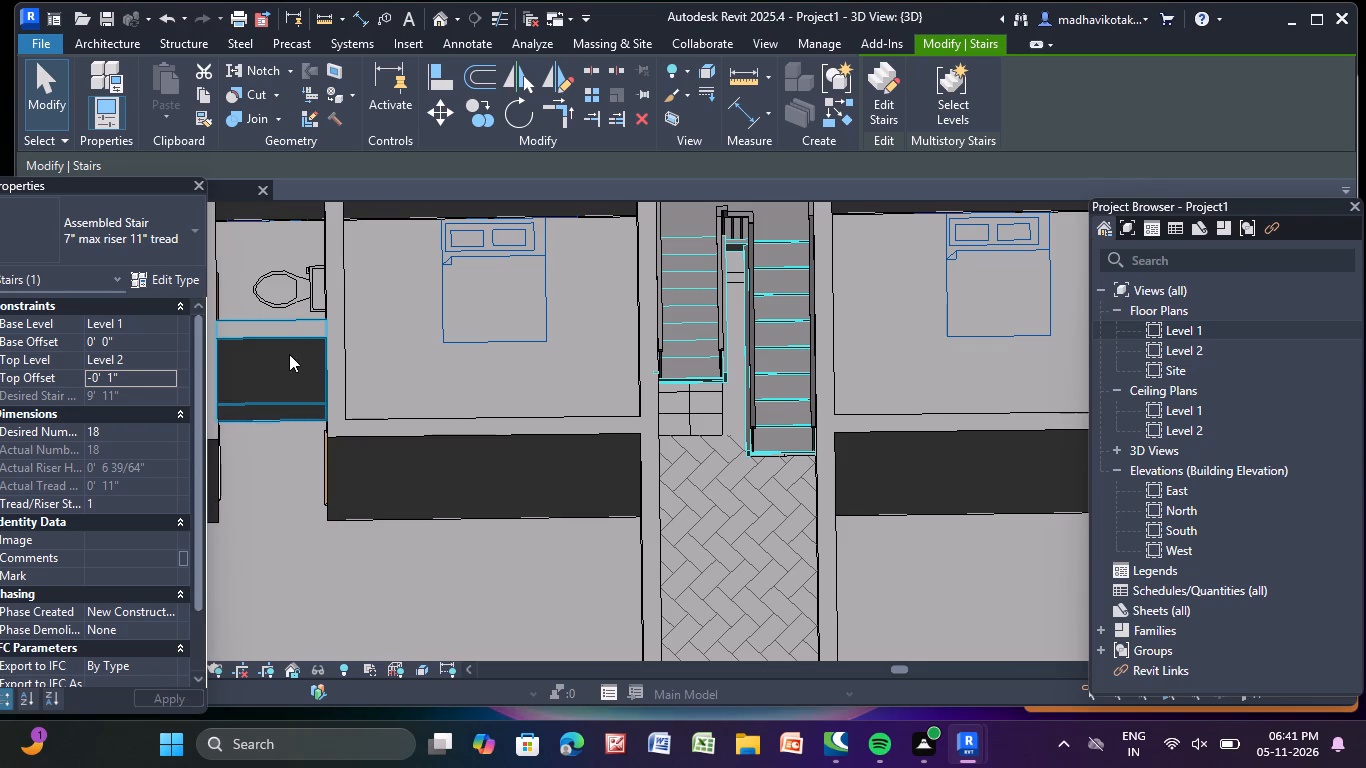
pyautogui.click(362, 539)
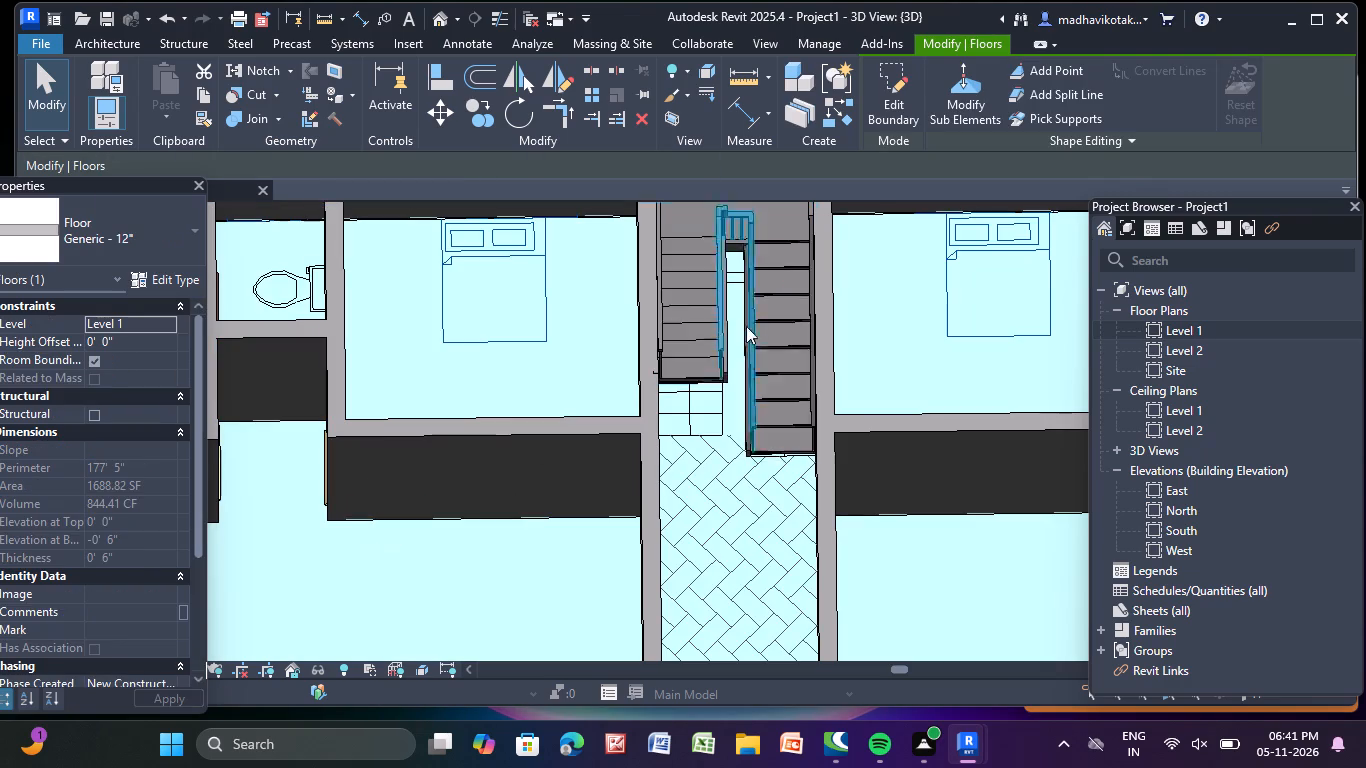
# Examine the staircase and the whole 3D building model from different angles.
pyautogui.moveTo(720, 391); pyautogui.dragTo(590, 391, button='middle')
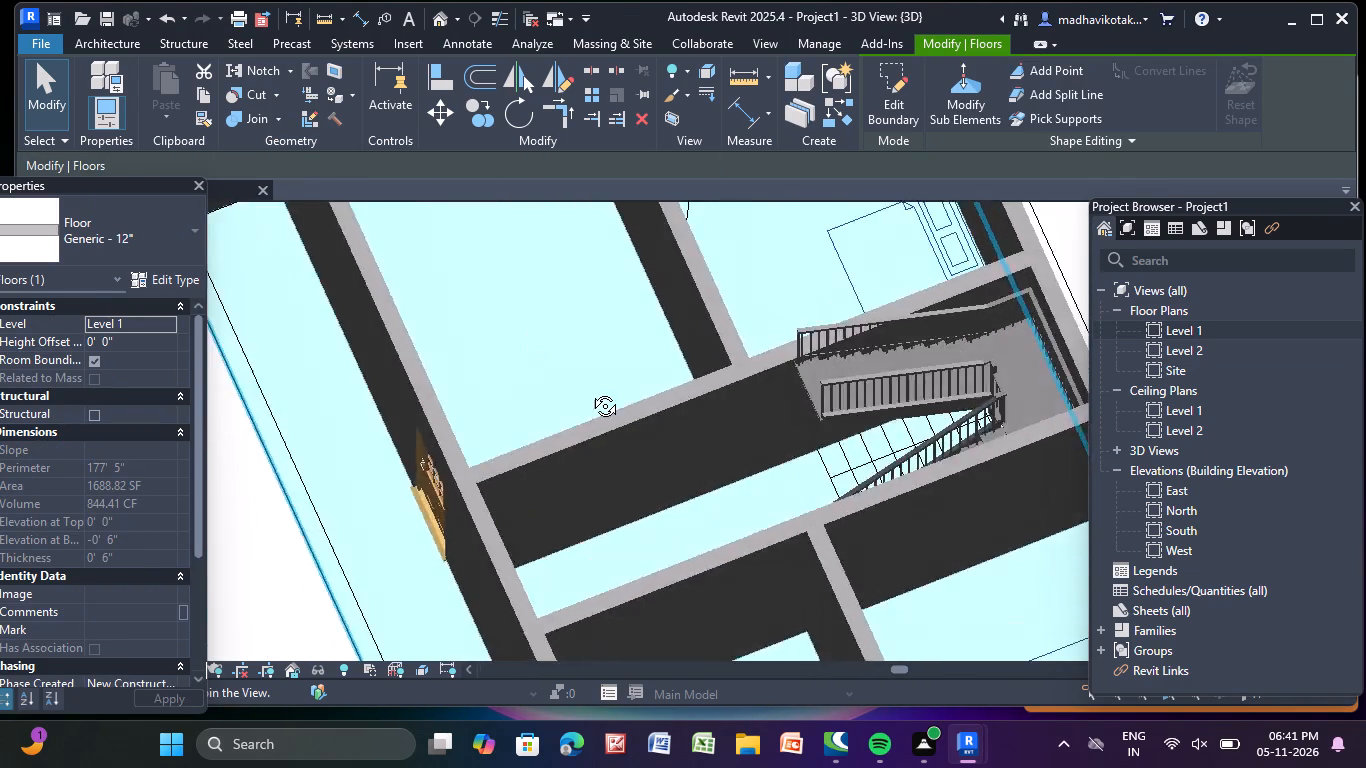
pyautogui.moveTo(590, 391); pyautogui.dragTo(708, 209, button='middle')
pyautogui.scroll(-5, 759, 333)
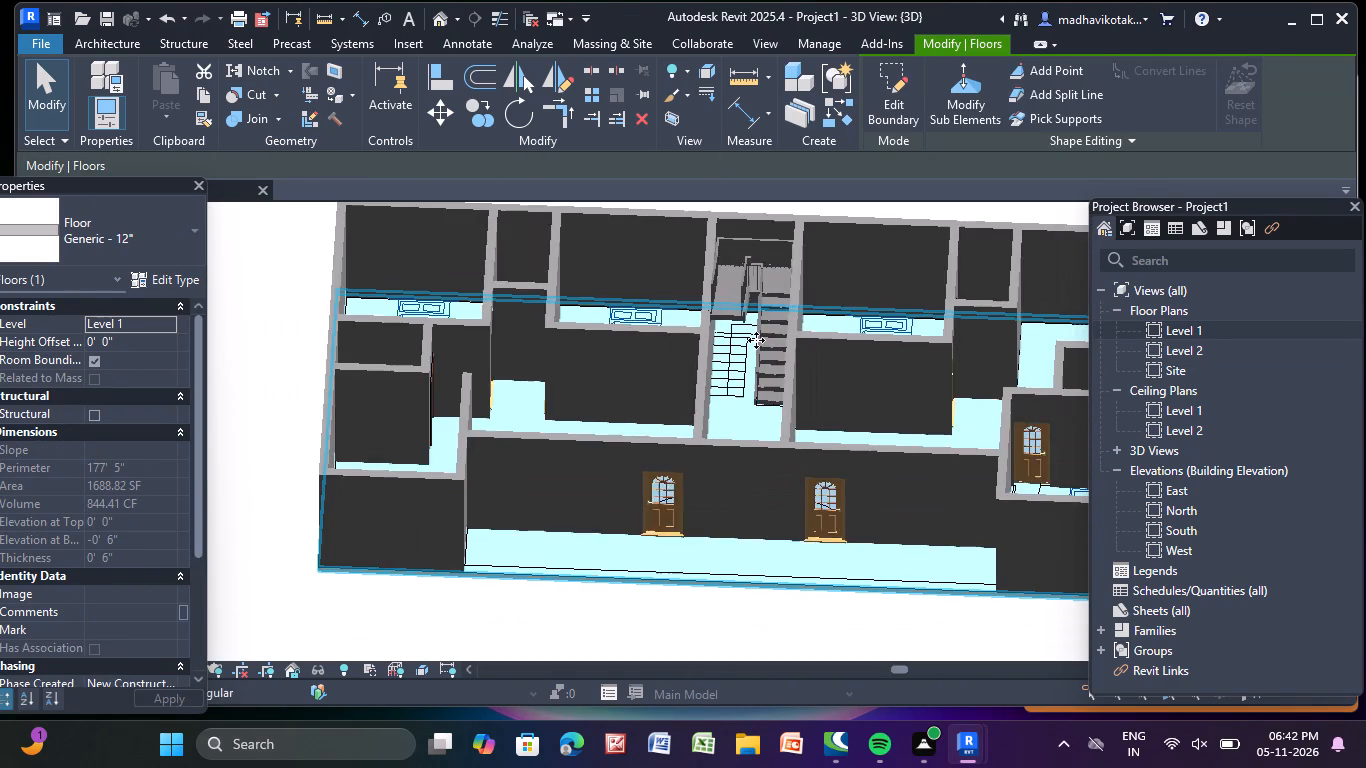
pyautogui.press('Escape')
pyautogui.press('Escape')
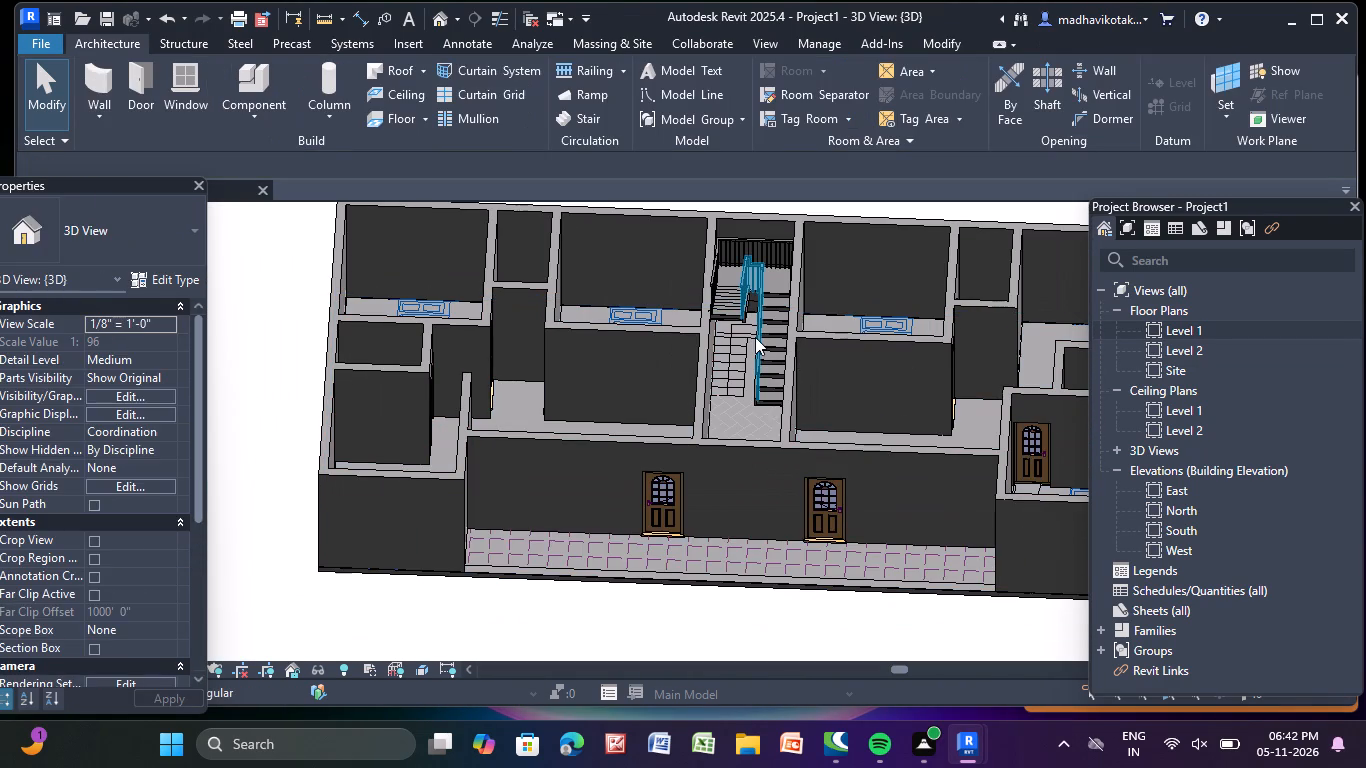
pyautogui.press('Escape')
pyautogui.scroll(-4, 748, 324)
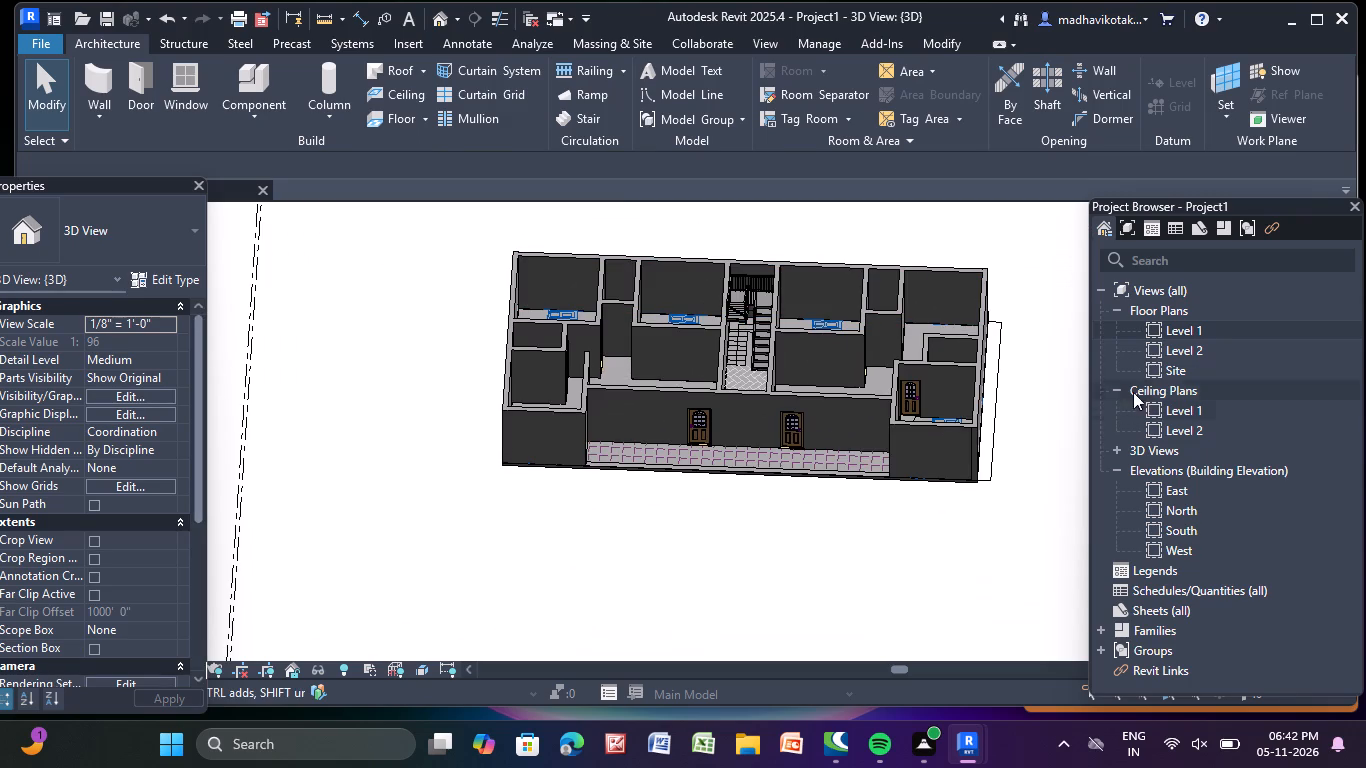
# Open the Level 1 floor plan with the whole building layout in view.
pyautogui.tripleClick(1195, 326)
pyautogui.scroll(-5, 746, 401)
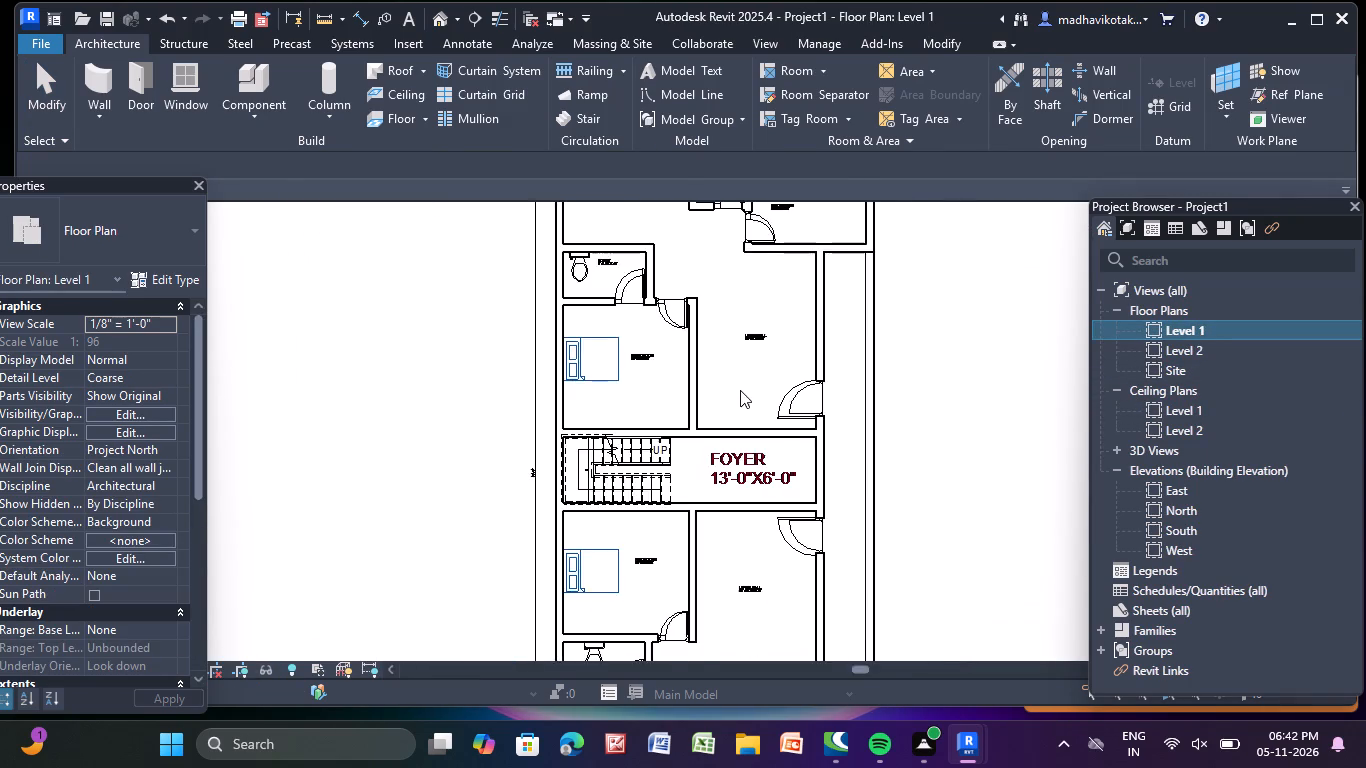
pyautogui.scroll(-5, 740, 390)
pyautogui.moveTo(654, 464); pyautogui.dragTo(561, 458, button='middle')
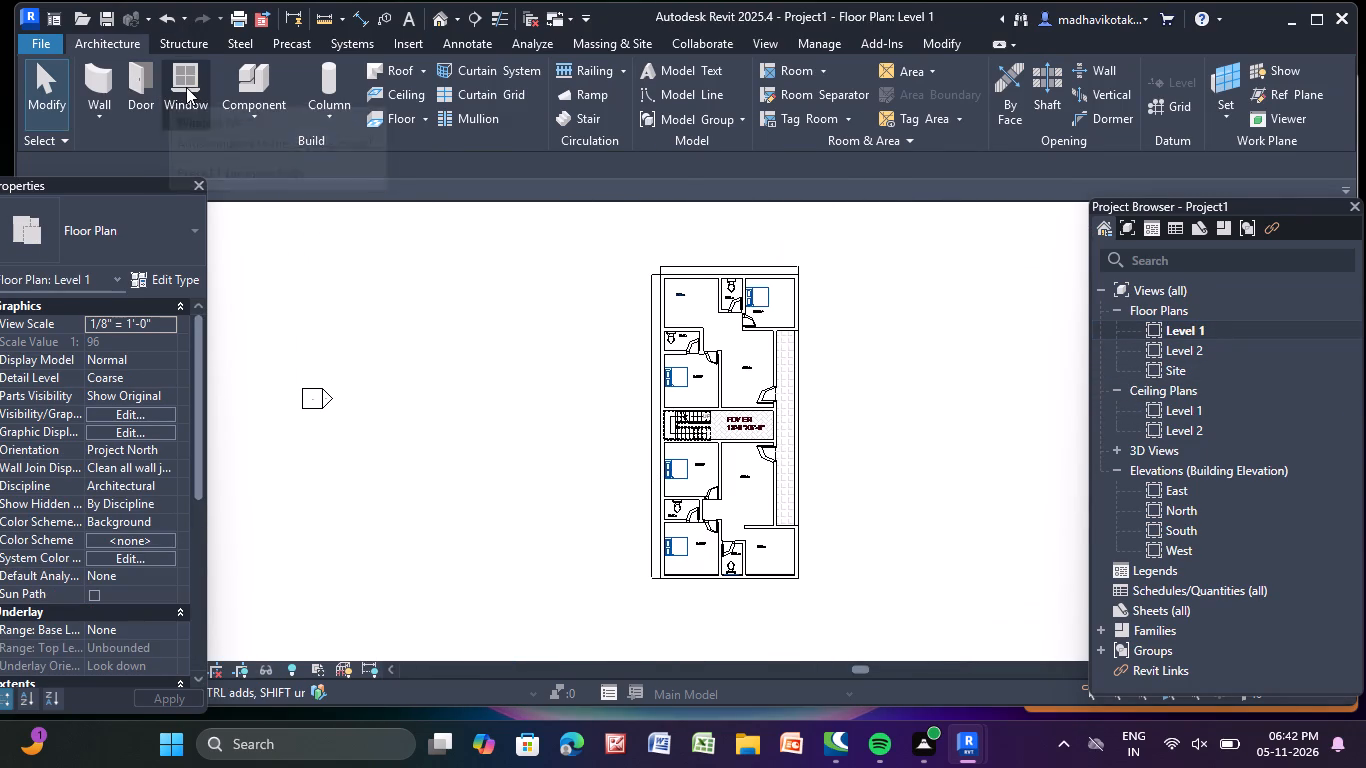
# Load the triple window family with glazing bars (Windows_Tpl_w-Glazing_Bars) from the Windows category of the Autodesk family library.
pyautogui.click(409, 41)
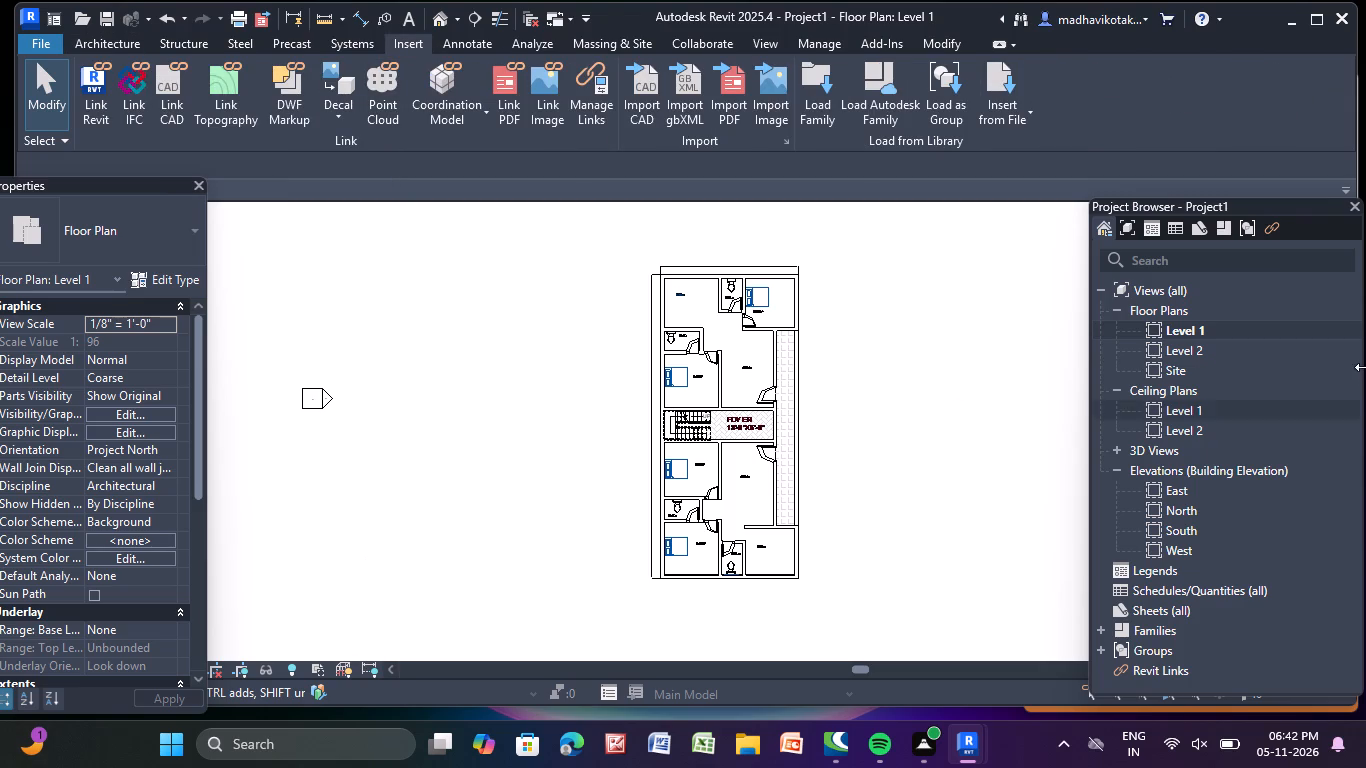
pyautogui.click(887, 84)
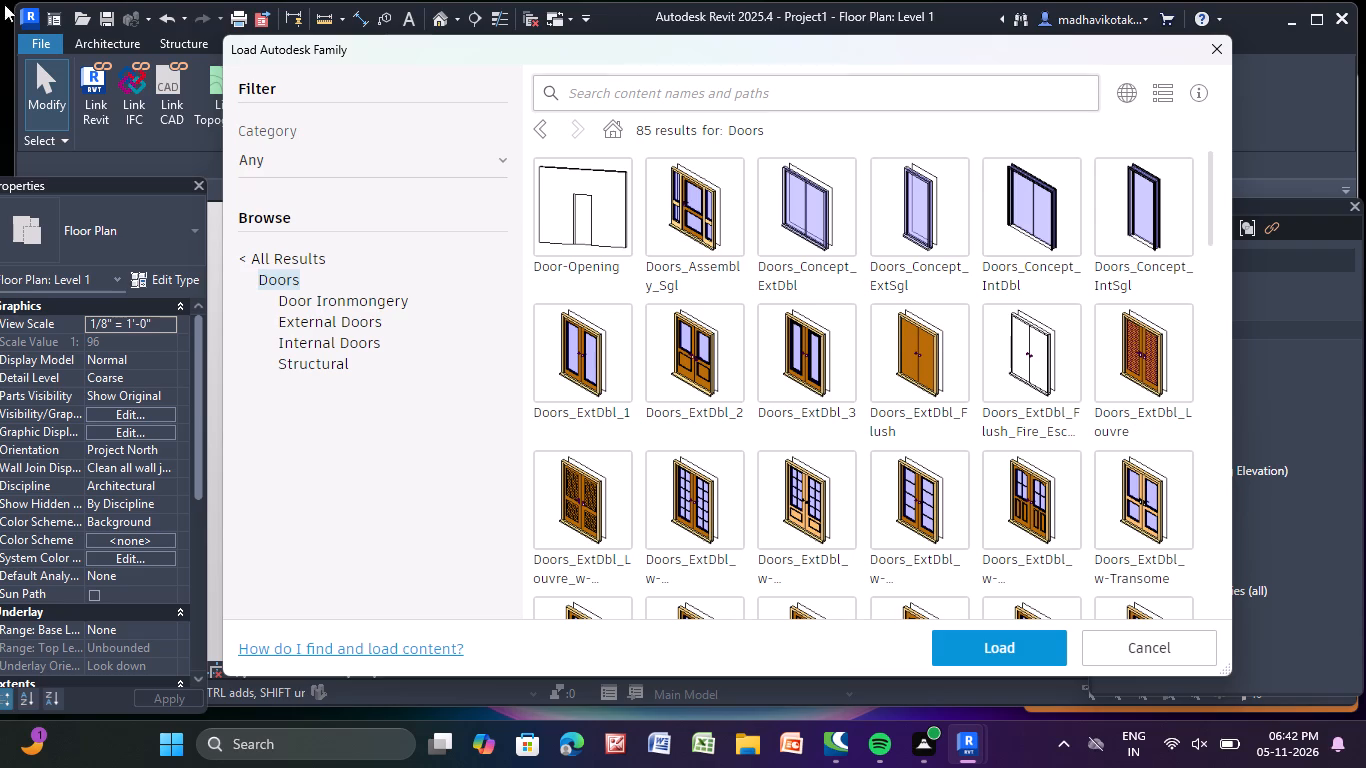
pyautogui.click(317, 262)
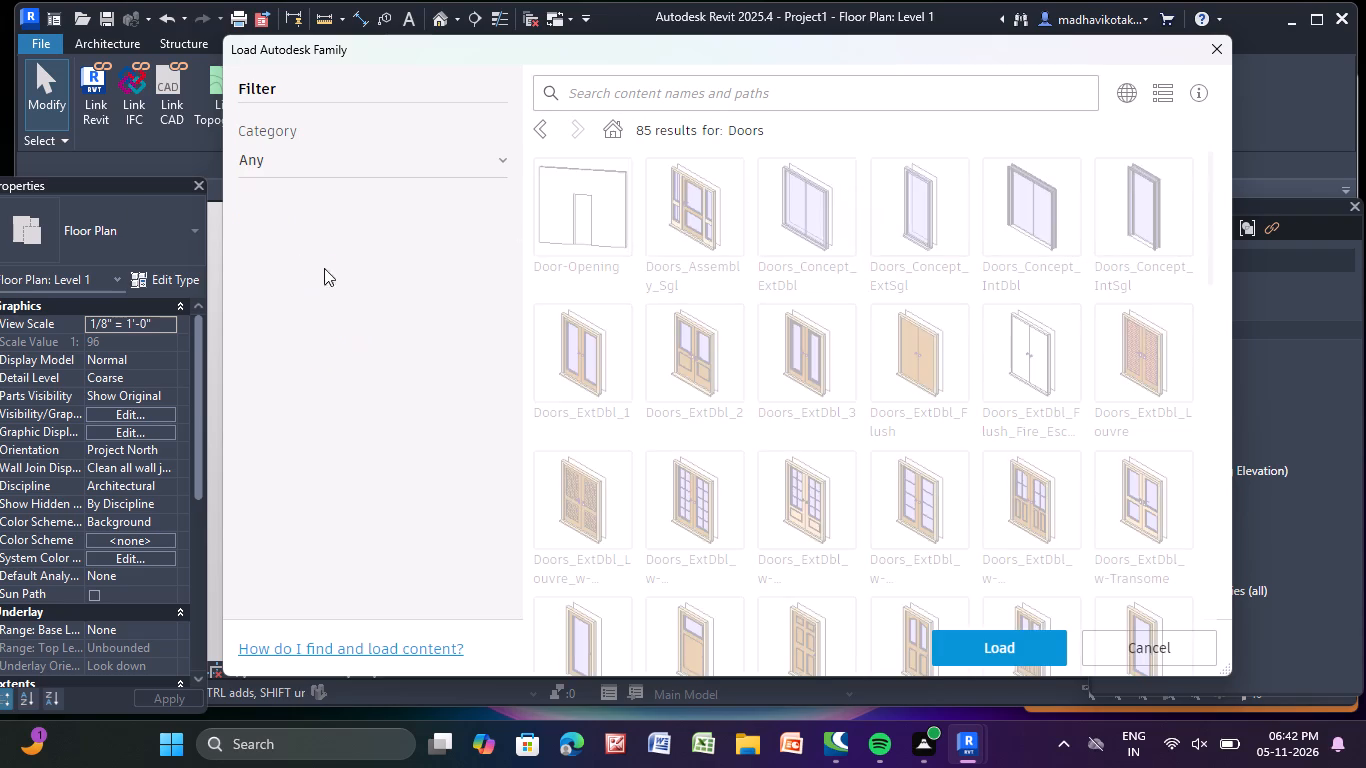
pyautogui.scroll(-5, 376, 427)
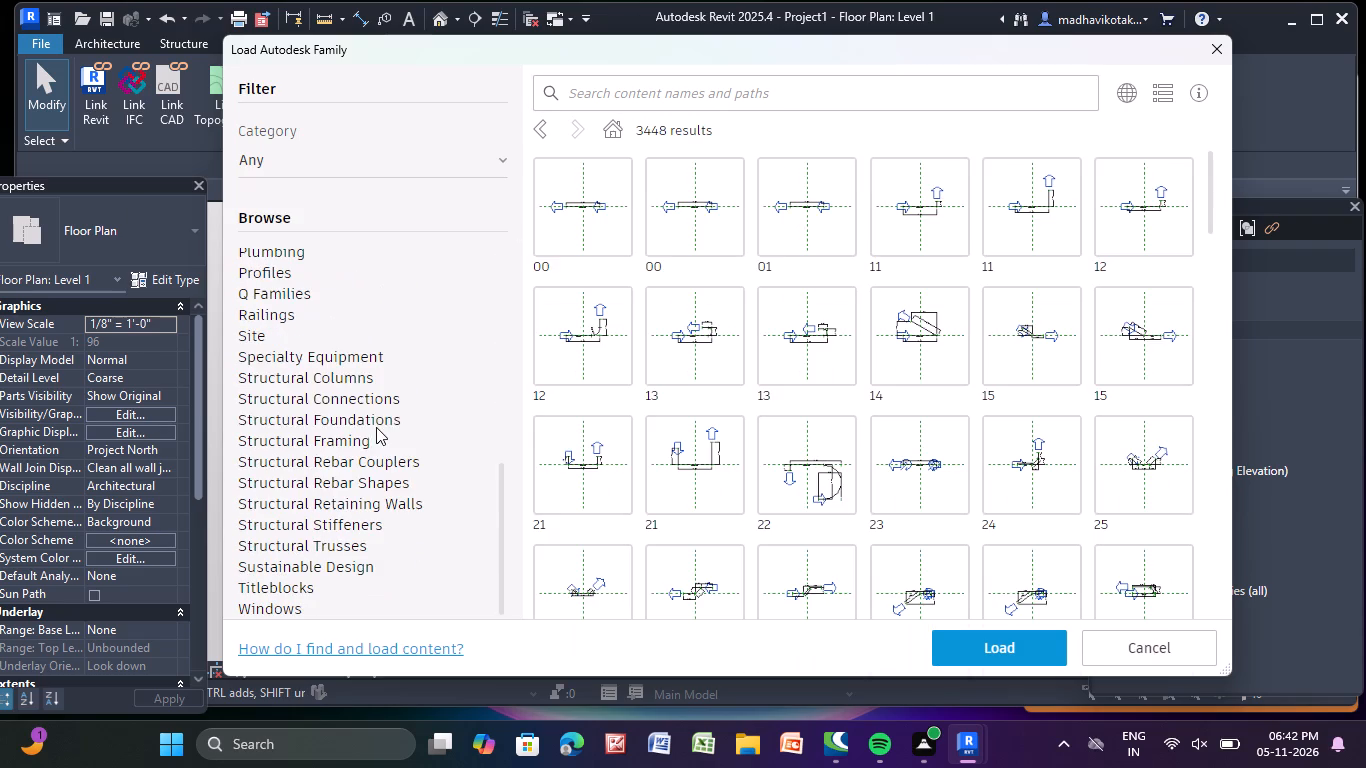
pyautogui.scroll(-4, 379, 421)
pyautogui.click(284, 607)
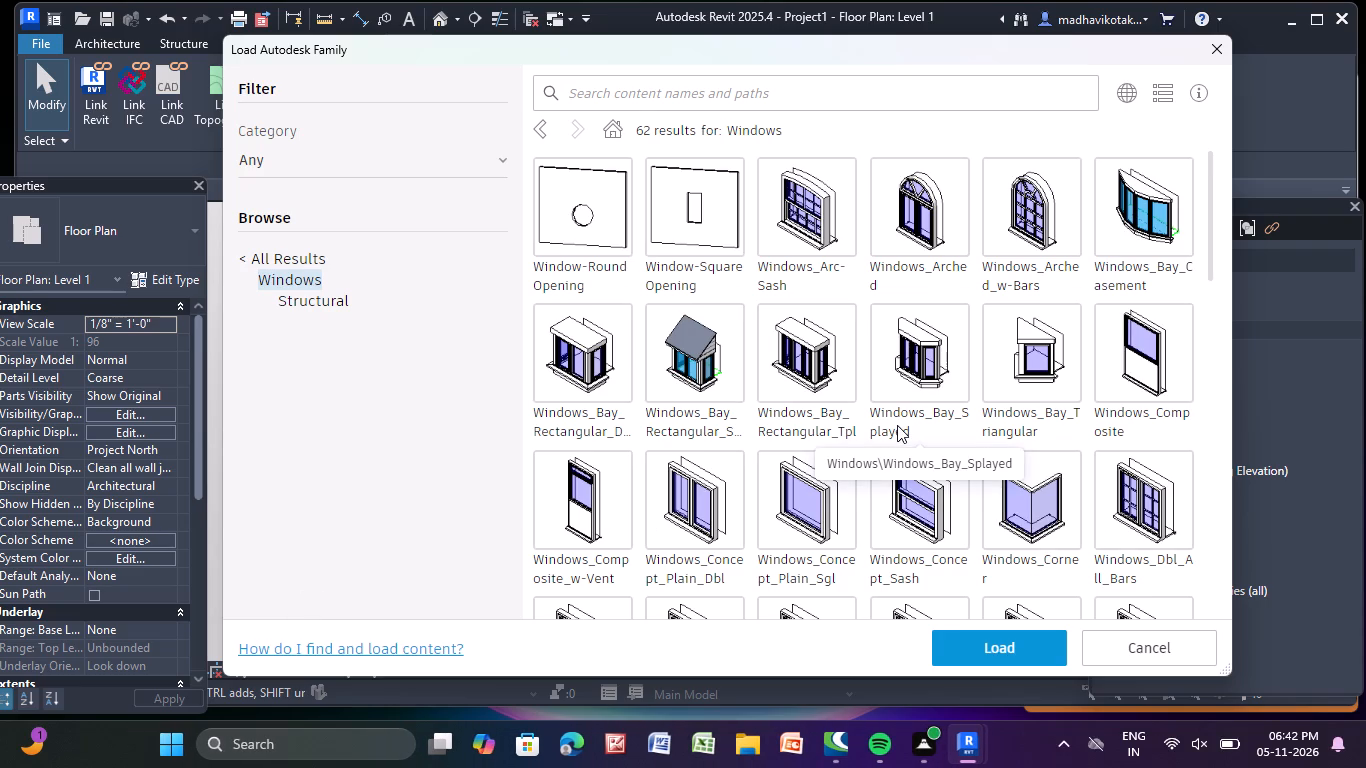
pyautogui.scroll(-3, 897, 425)
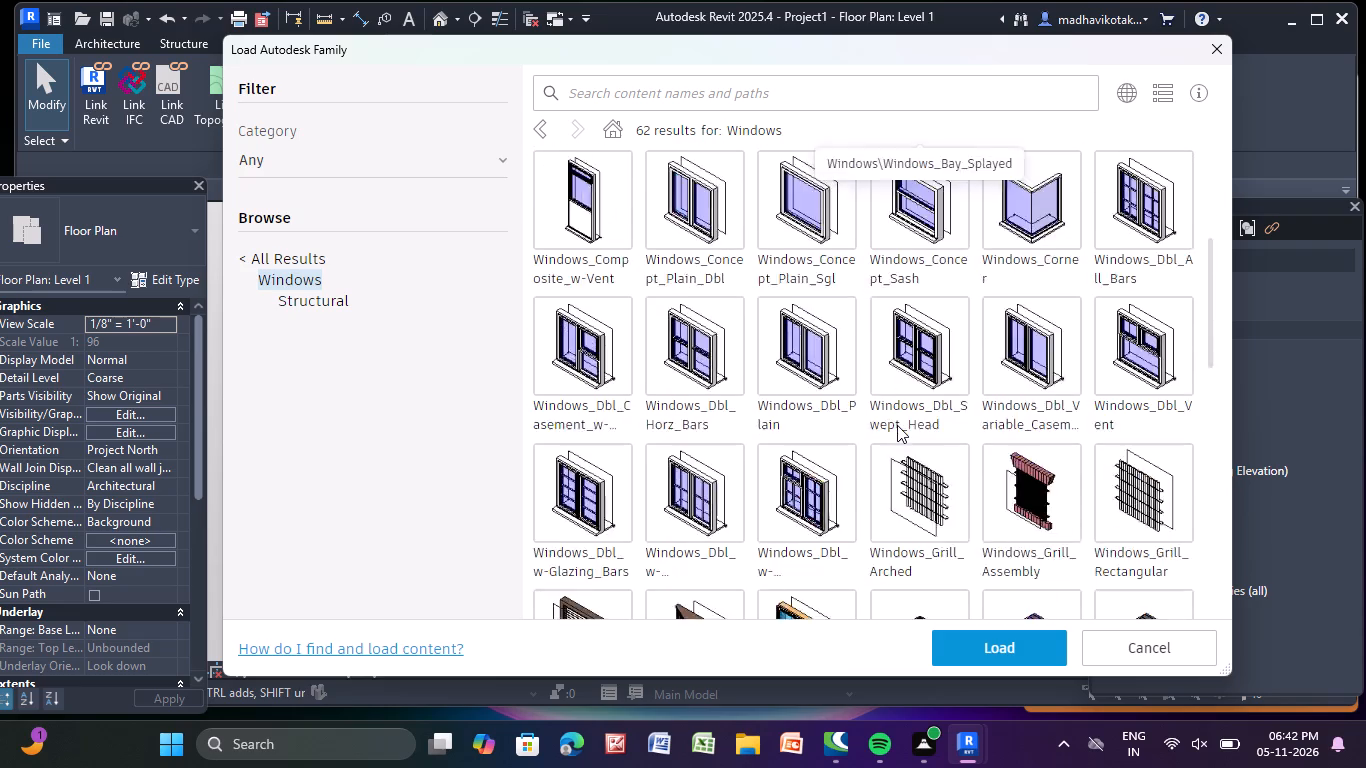
pyautogui.scroll(-8, 897, 425)
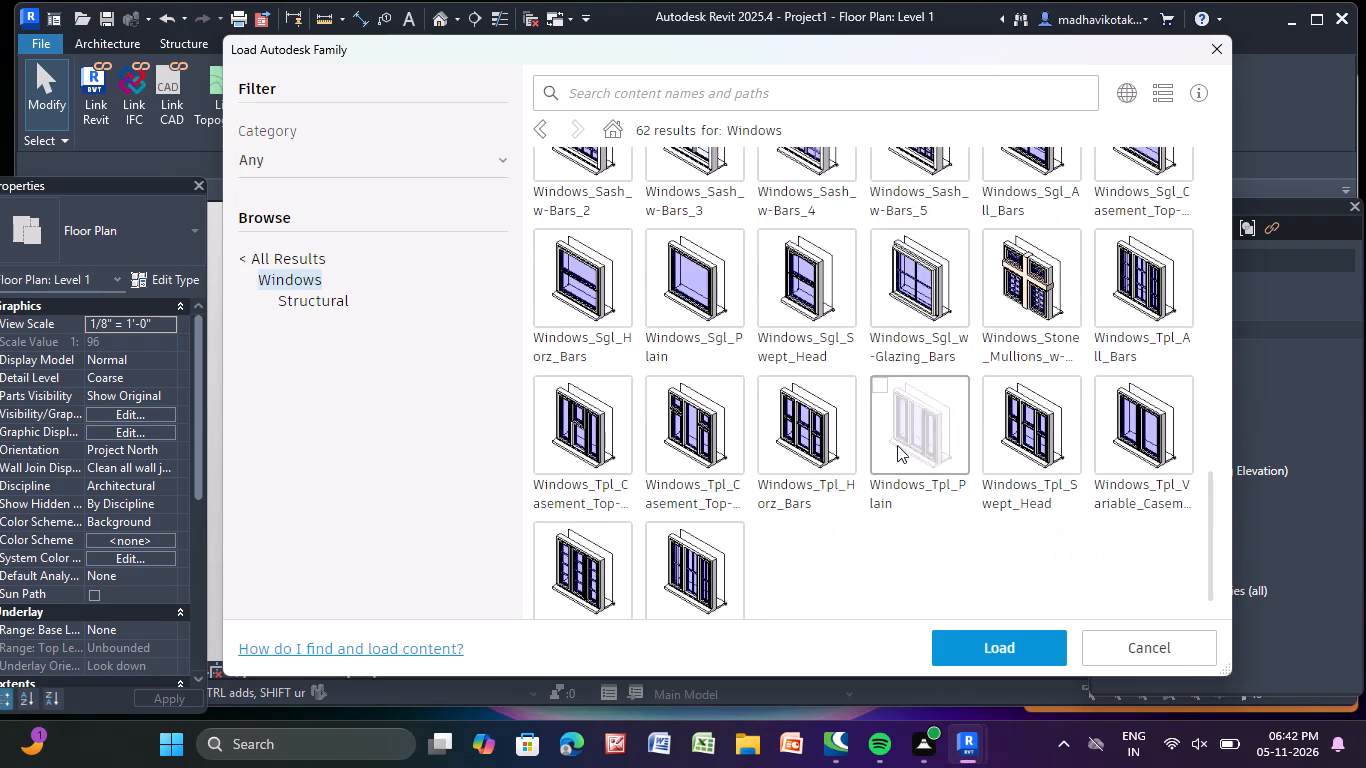
pyautogui.click(586, 570)
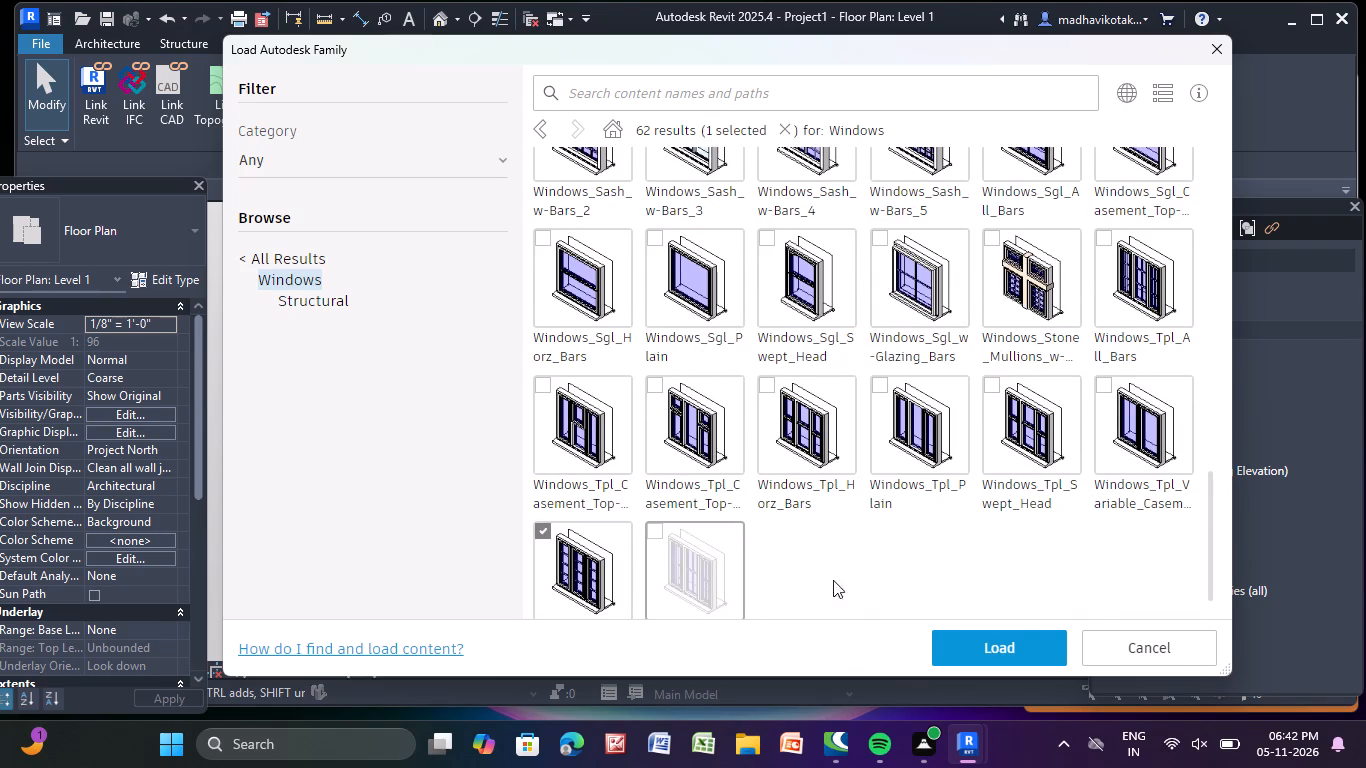
pyautogui.click(973, 647)
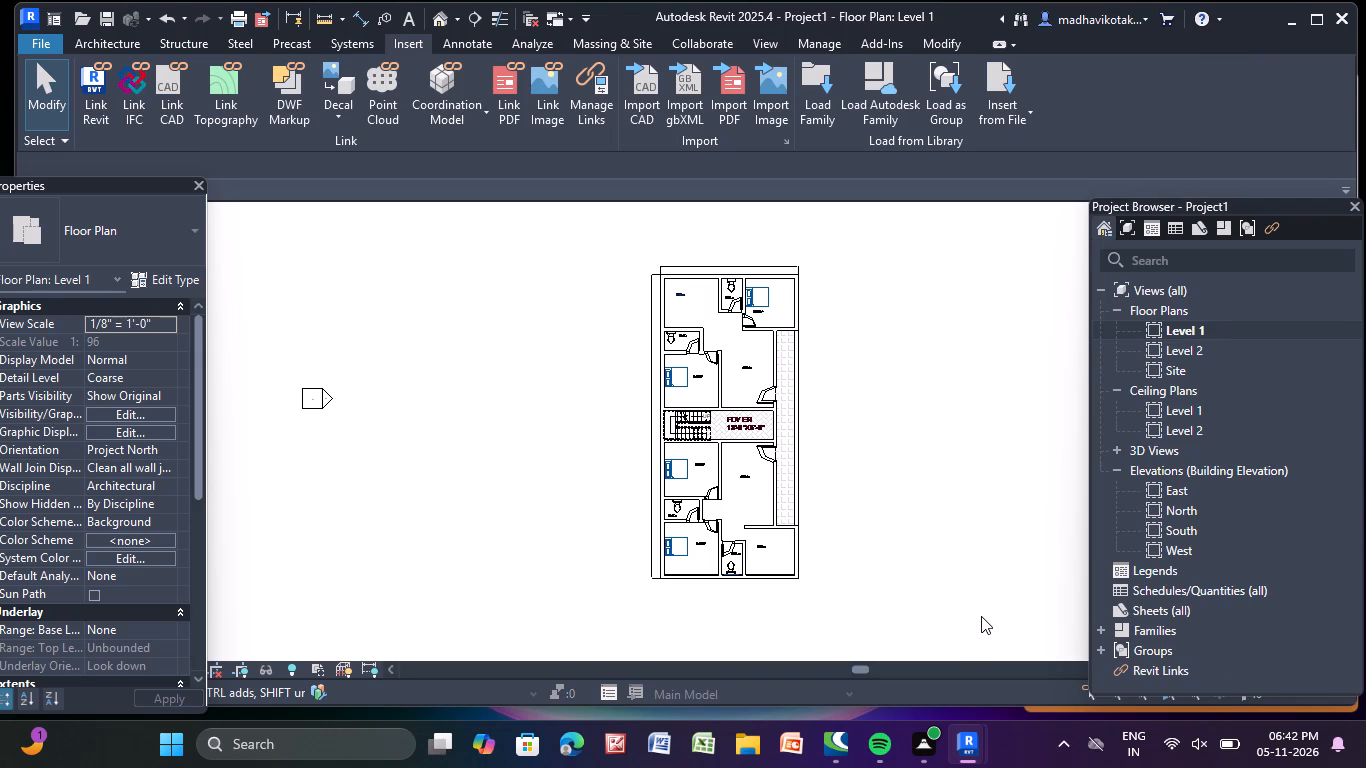
# Place 910x910mm Windows_Tpl_w-Glazing_Bars windows in the lower master bedroom's bottom outer wall and behind its bed, the latter about 5'-11" below the toilet wall.
pyautogui.scroll(7, 760, 588)
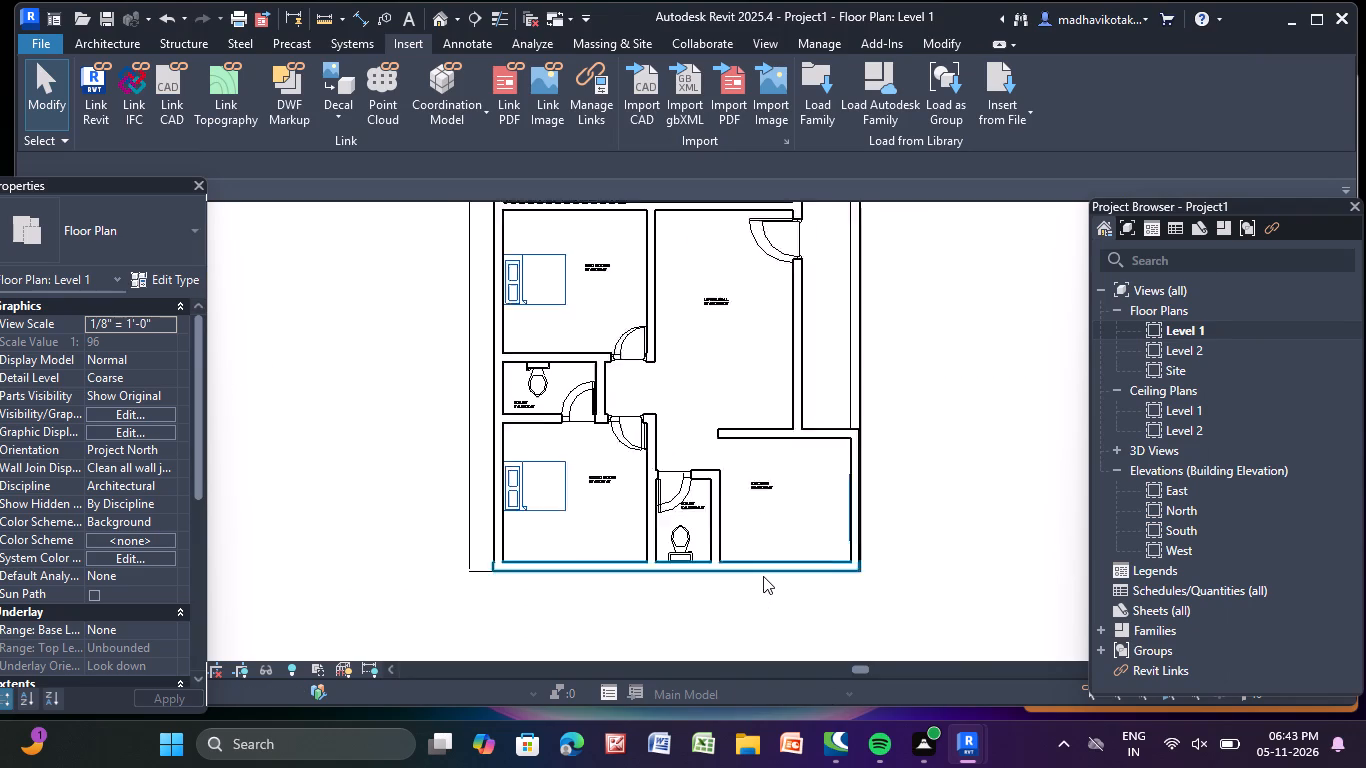
pyautogui.scroll(1, 763, 576)
pyautogui.click(110, 43)
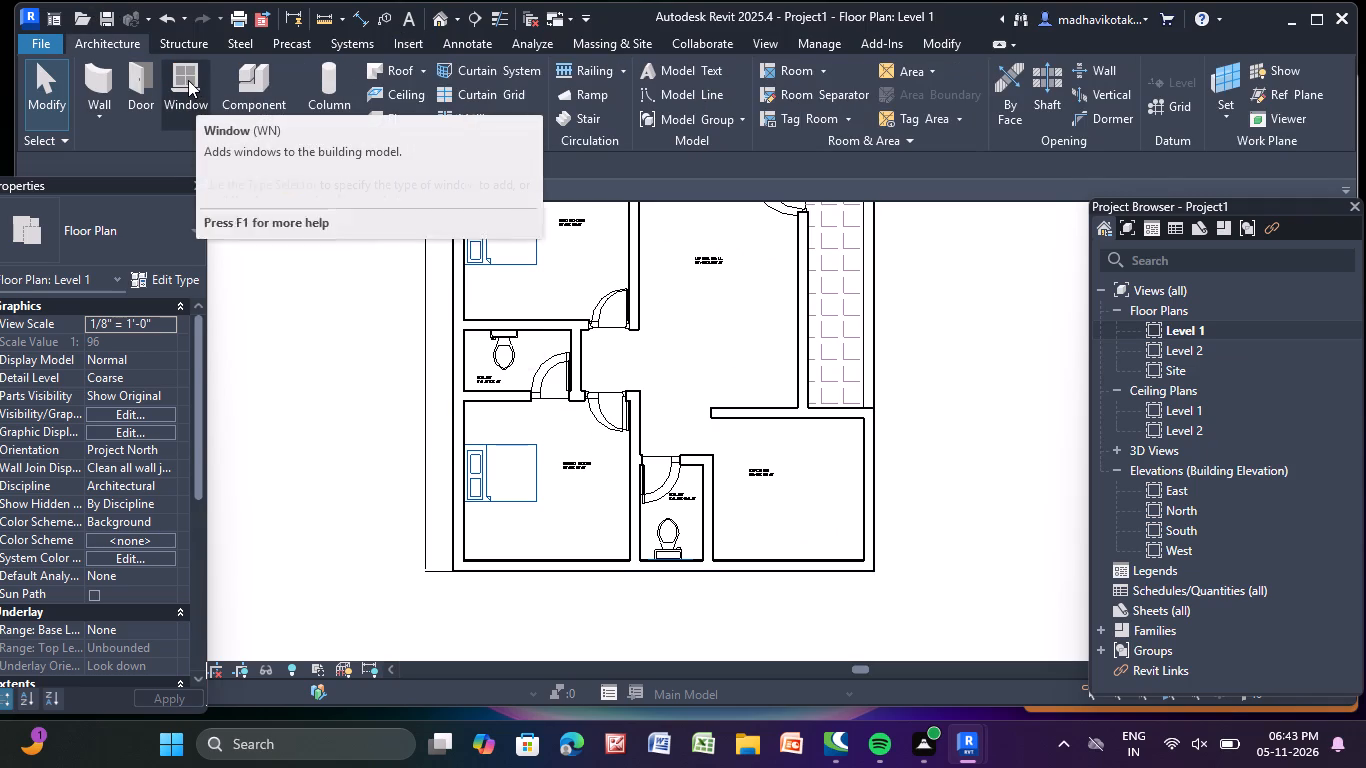
pyautogui.click(188, 80)
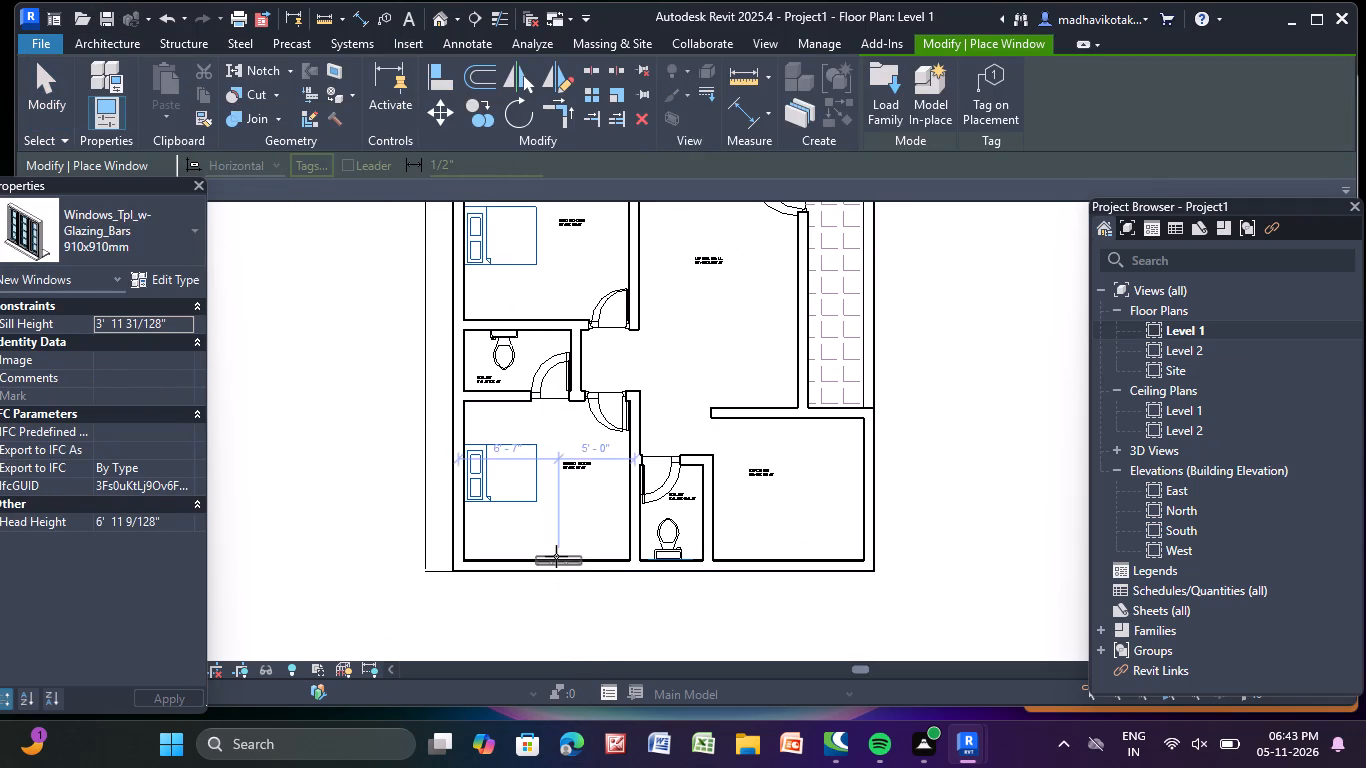
pyautogui.scroll(9, 522, 579)
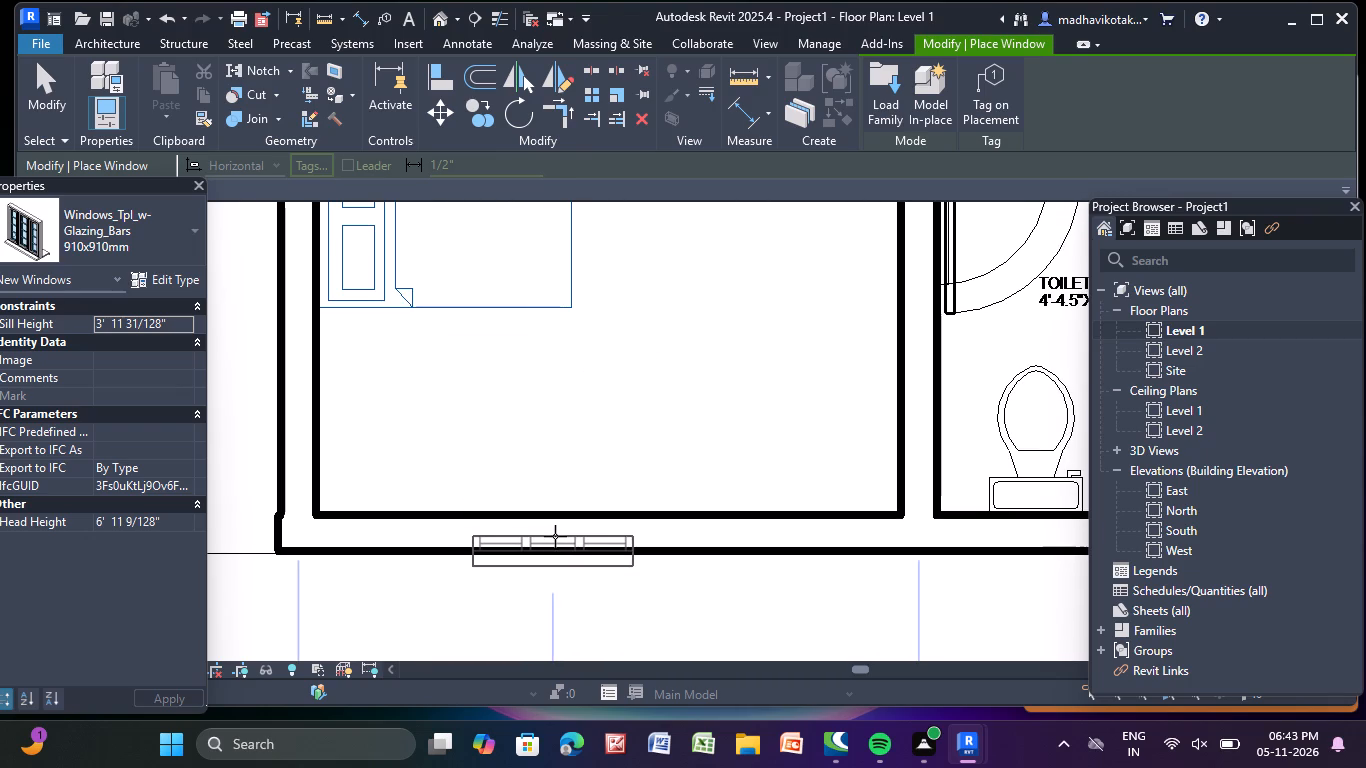
pyautogui.click(556, 534)
pyautogui.moveTo(565, 429); pyautogui.dragTo(718, 728, button='middle')
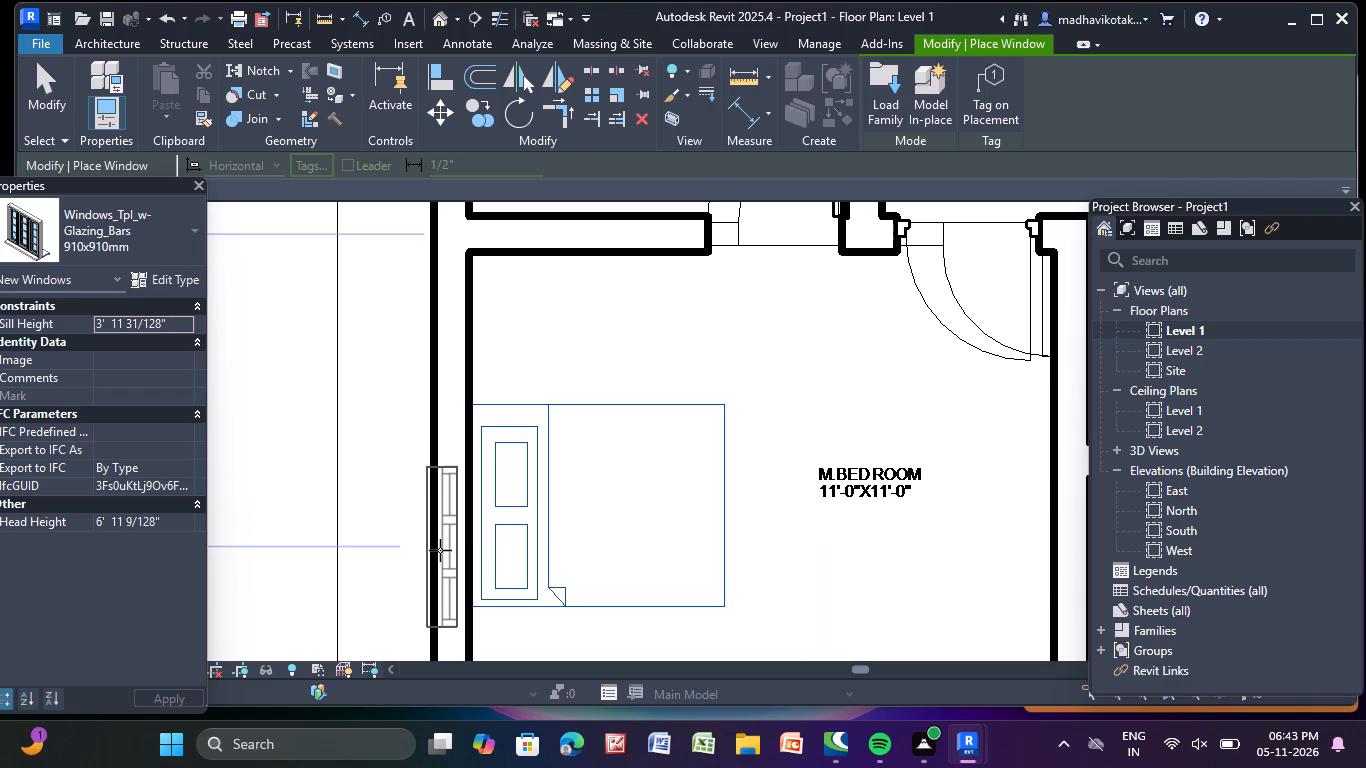
pyautogui.click(439, 553)
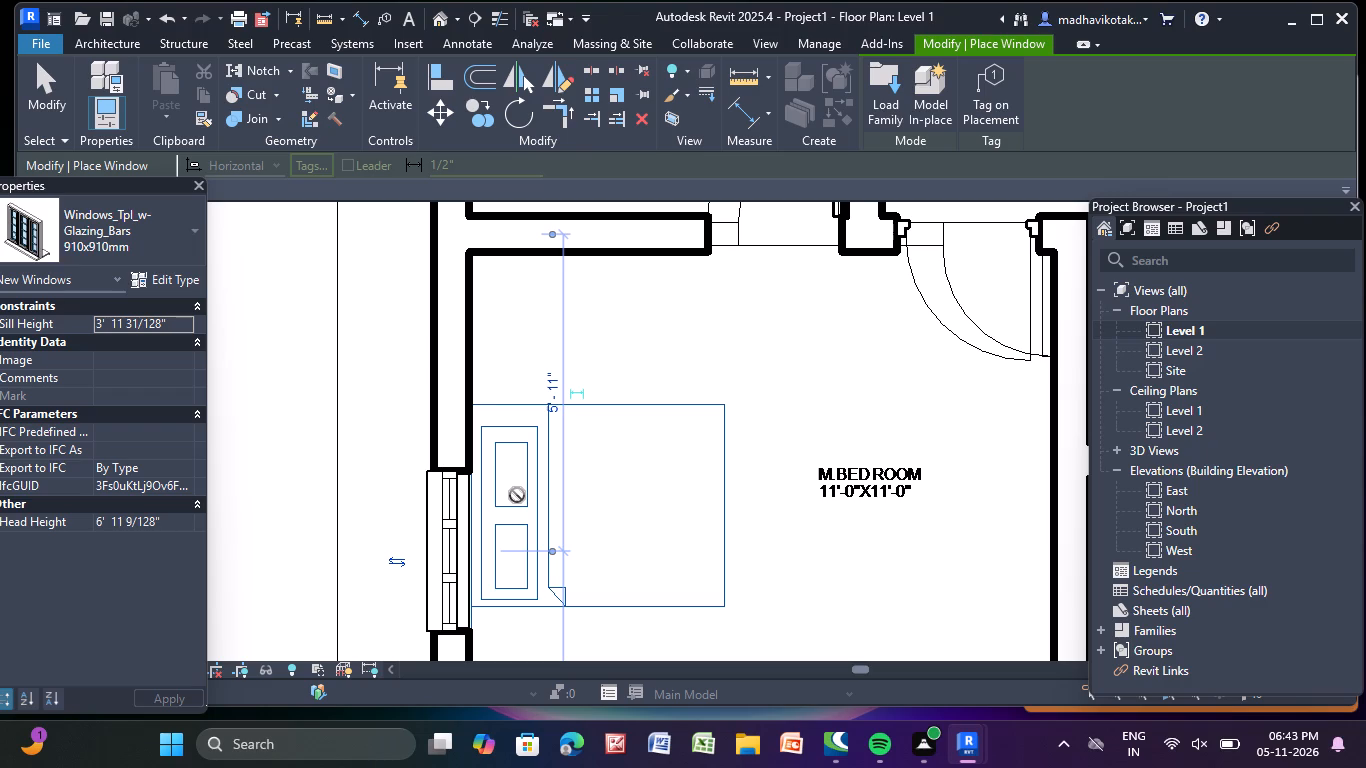
# Place a matching window behind the bed of the bedroom below the foyer, about 6'-0" from the stair-side wall.
pyautogui.scroll(-2, 820, 432)
pyautogui.moveTo(819, 435); pyautogui.dragTo(793, 626, button='middle')
pyautogui.moveTo(641, 326); pyautogui.dragTo(641, 365, button='middle')
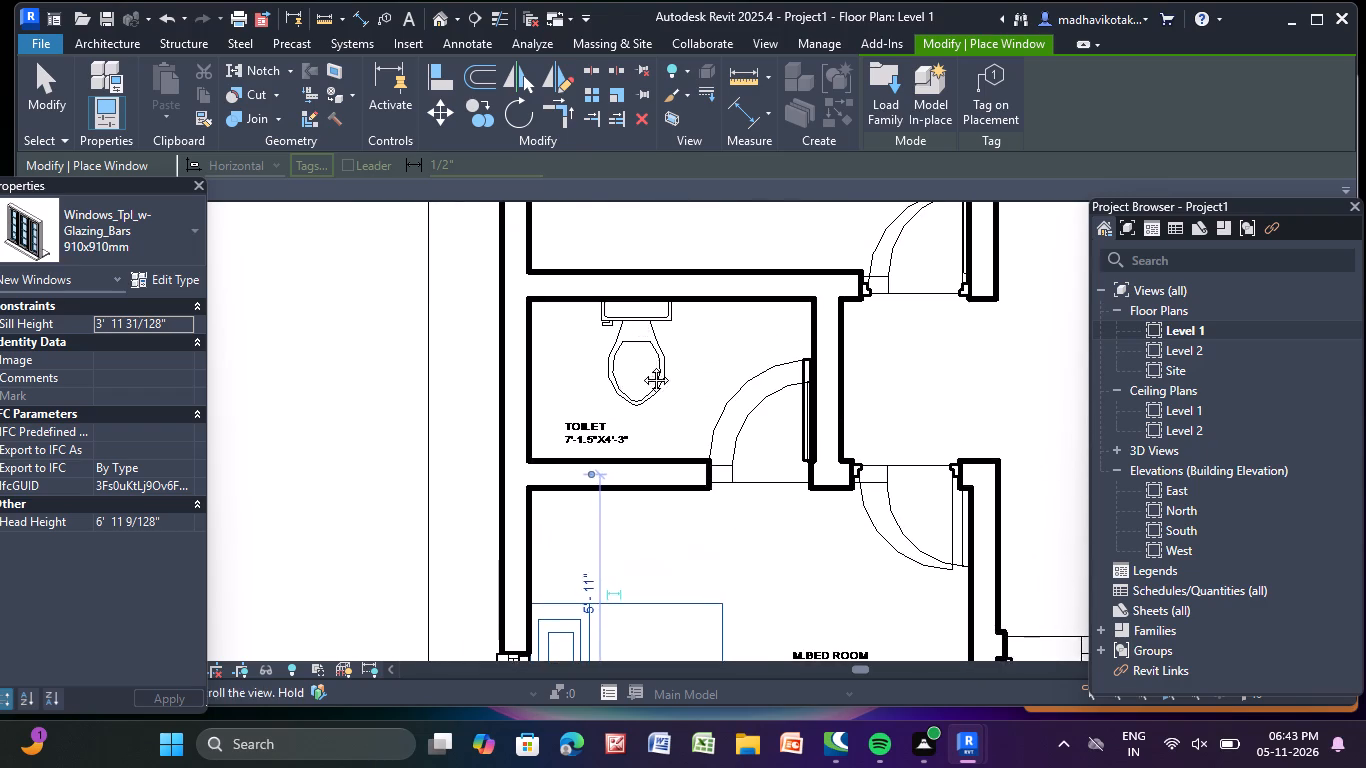
pyautogui.moveTo(641, 365); pyautogui.dragTo(665, 609, button='middle')
pyautogui.moveTo(558, 357); pyautogui.dragTo(600, 530, button='middle')
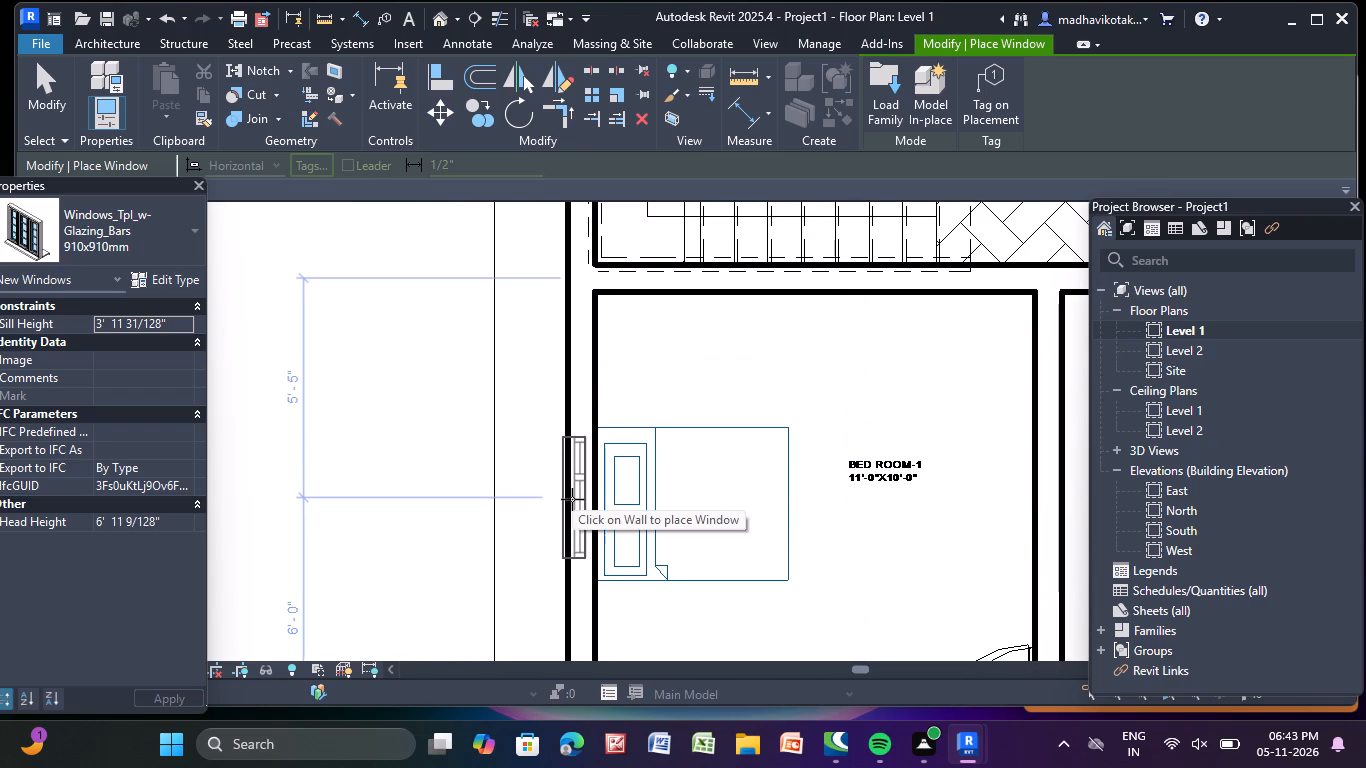
pyautogui.click(570, 521)
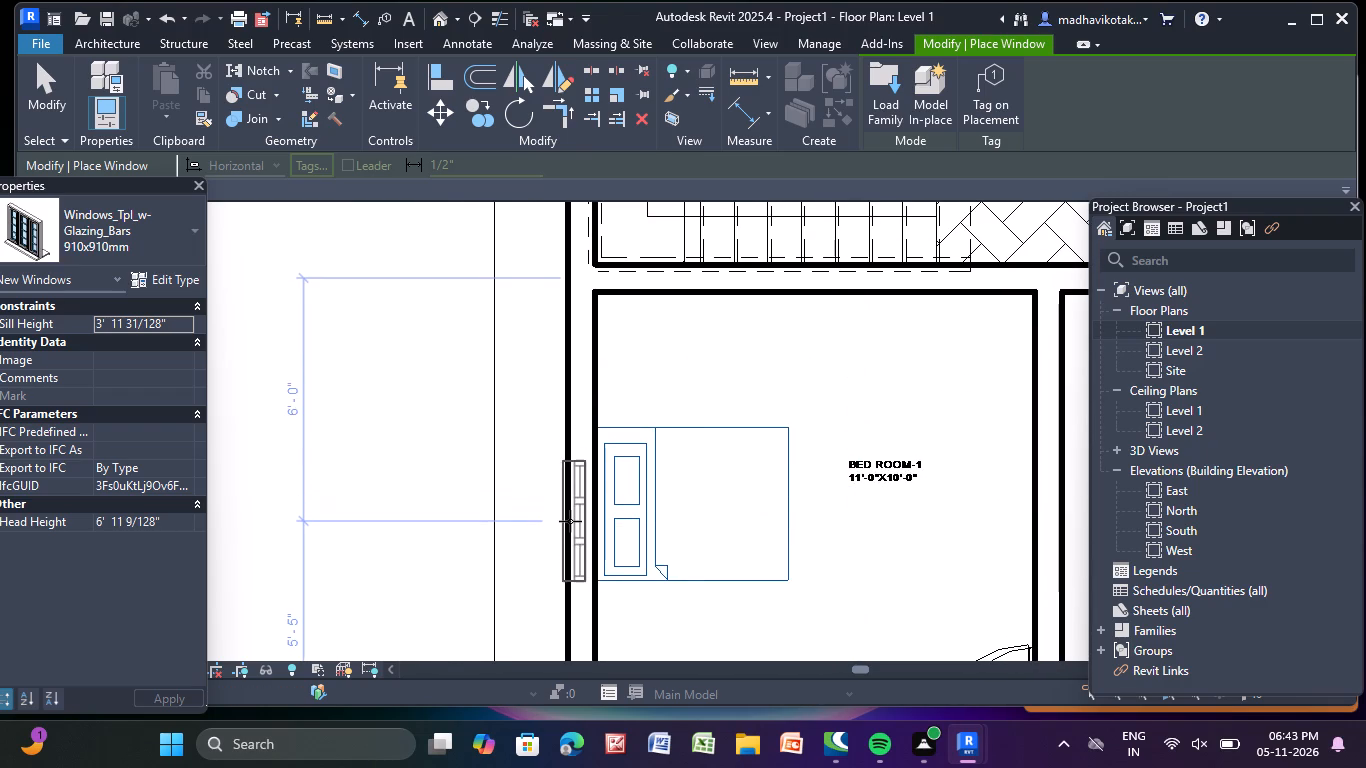
# Place a matching window behind the bed of the master bedroom above the foyer, about 5'-0" from the toilet wall.
pyautogui.scroll(-4, 611, 408)
pyautogui.moveTo(611, 408); pyautogui.dragTo(487, 762, button='middle')
pyautogui.scroll(-1, 487, 753)
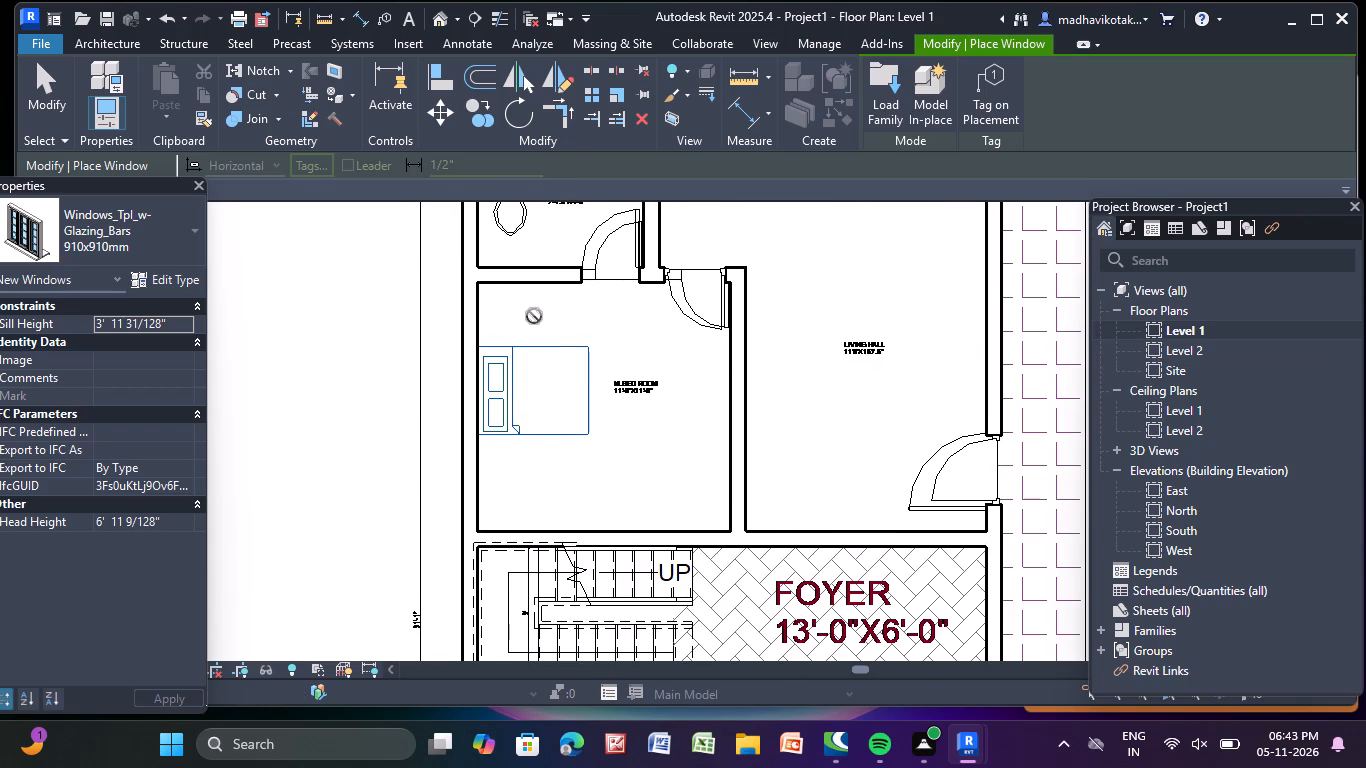
pyautogui.moveTo(537, 333); pyautogui.dragTo(596, 388, button='middle')
pyautogui.scroll(2, 483, 383)
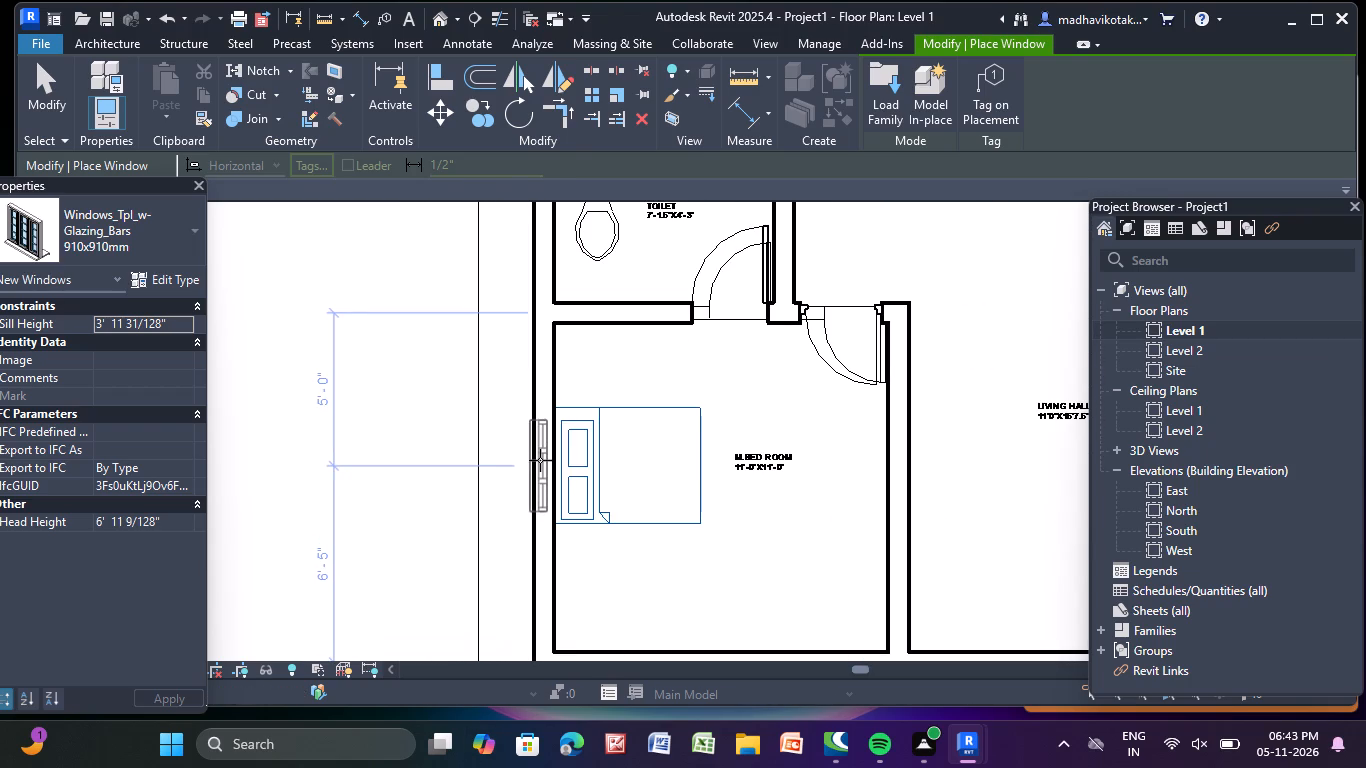
pyautogui.click(540, 460)
# Place windows in the top corner bedroom: about 4'-4" down its right outer wall and about 5'-0" from the corner in its top wall.
pyautogui.scroll(-4, 577, 407)
pyautogui.moveTo(577, 407); pyautogui.dragTo(564, 685, button='middle')
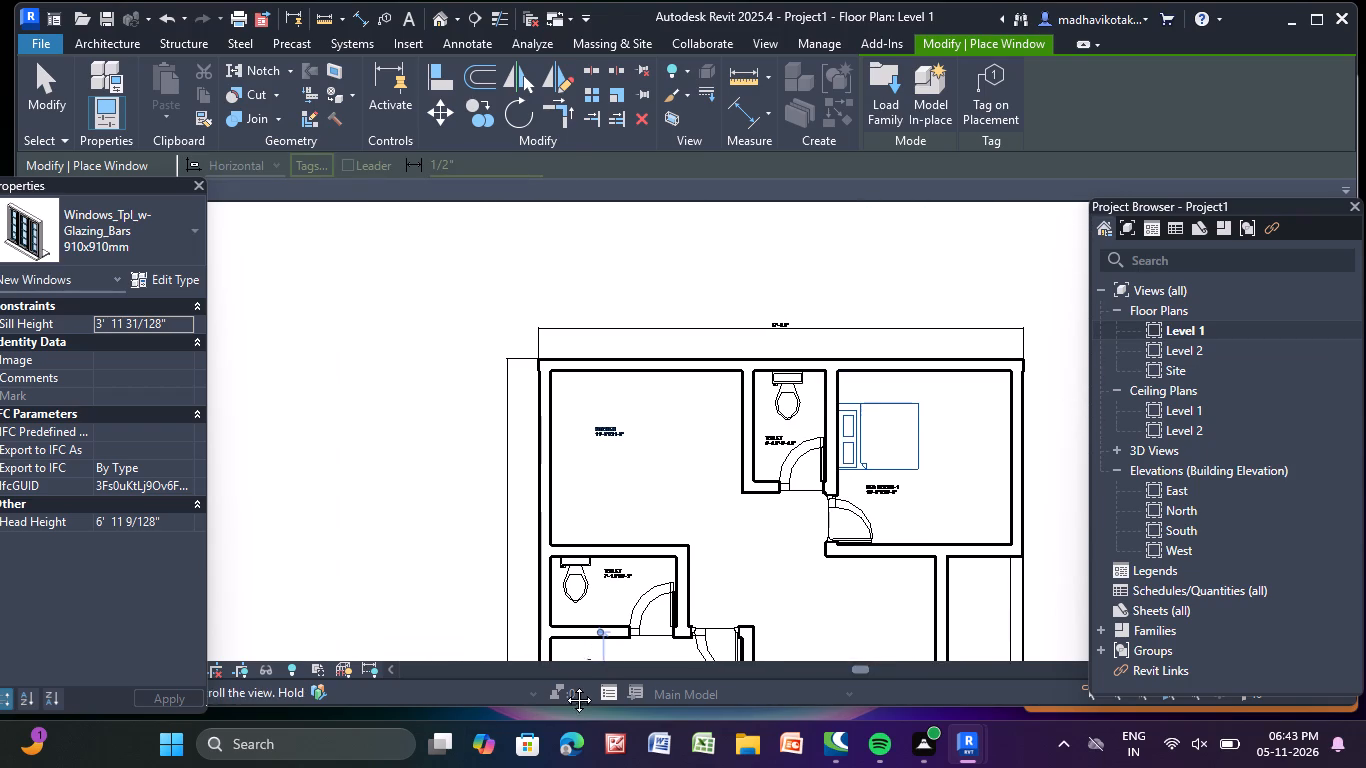
pyautogui.moveTo(564, 685); pyautogui.dragTo(564, 684, button='middle')
pyautogui.scroll(7, 694, 376)
pyautogui.scroll(-3, 535, 519)
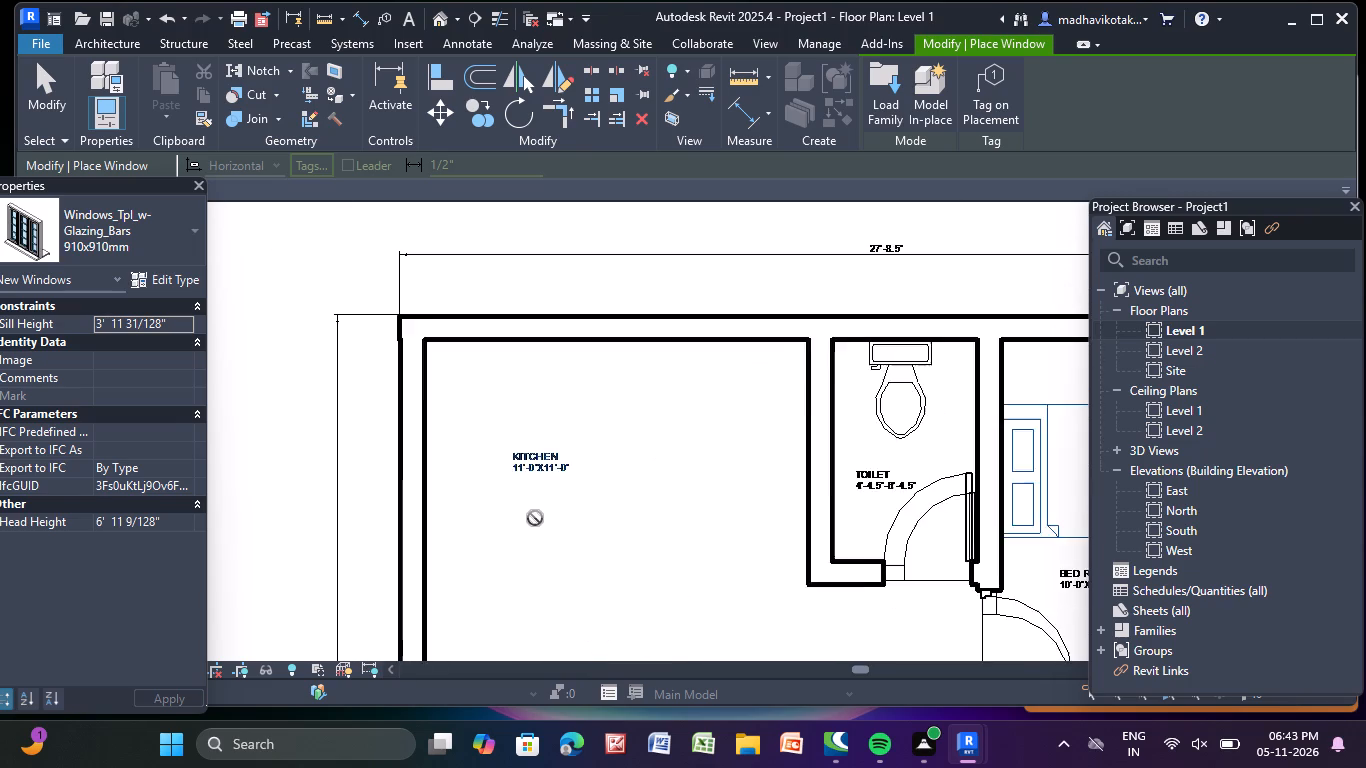
pyautogui.scroll(-5, 535, 518)
pyautogui.moveTo(543, 485); pyautogui.dragTo(437, 457, button='middle')
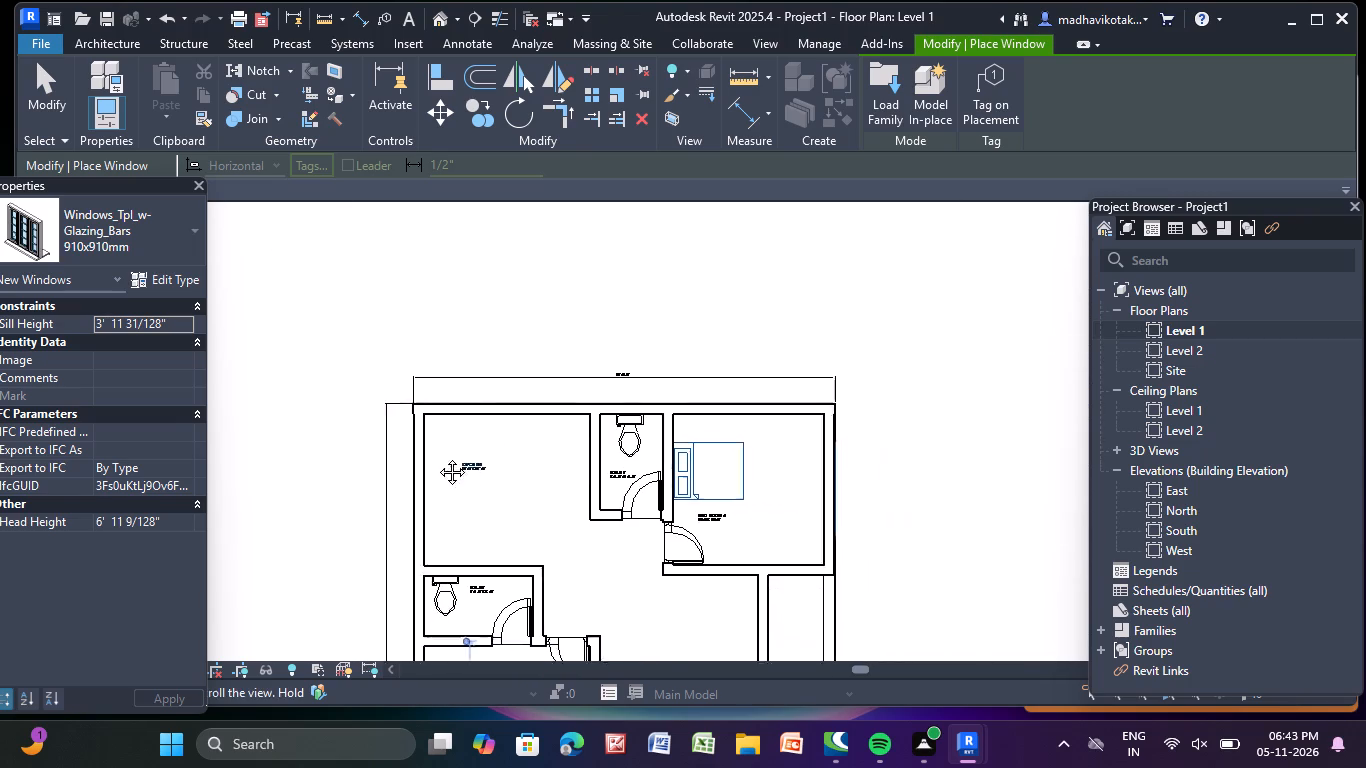
pyautogui.moveTo(437, 457); pyautogui.dragTo(231, 407, button='middle')
pyautogui.scroll(4, 397, 424)
pyautogui.scroll(5, 486, 501)
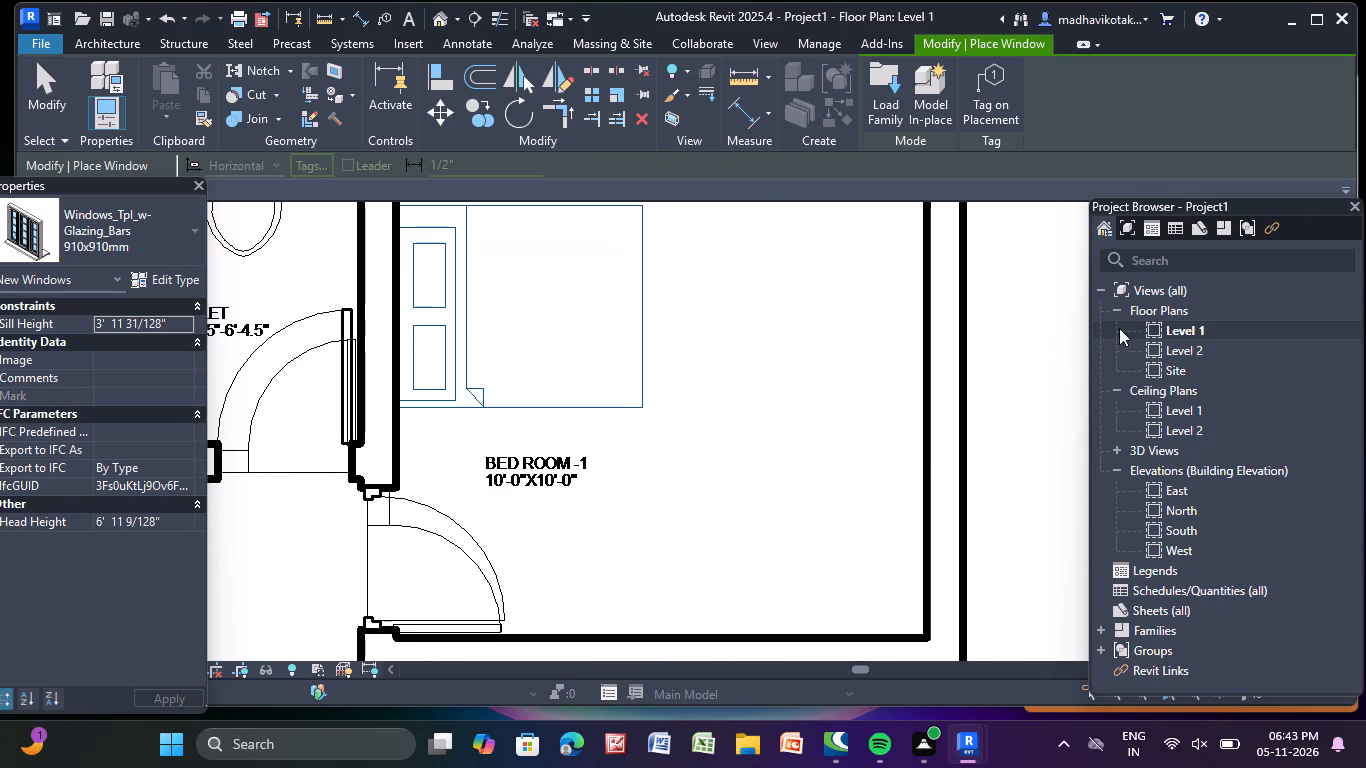
pyautogui.click(947, 319)
pyautogui.moveTo(947, 319); pyautogui.dragTo(912, 481, button='middle')
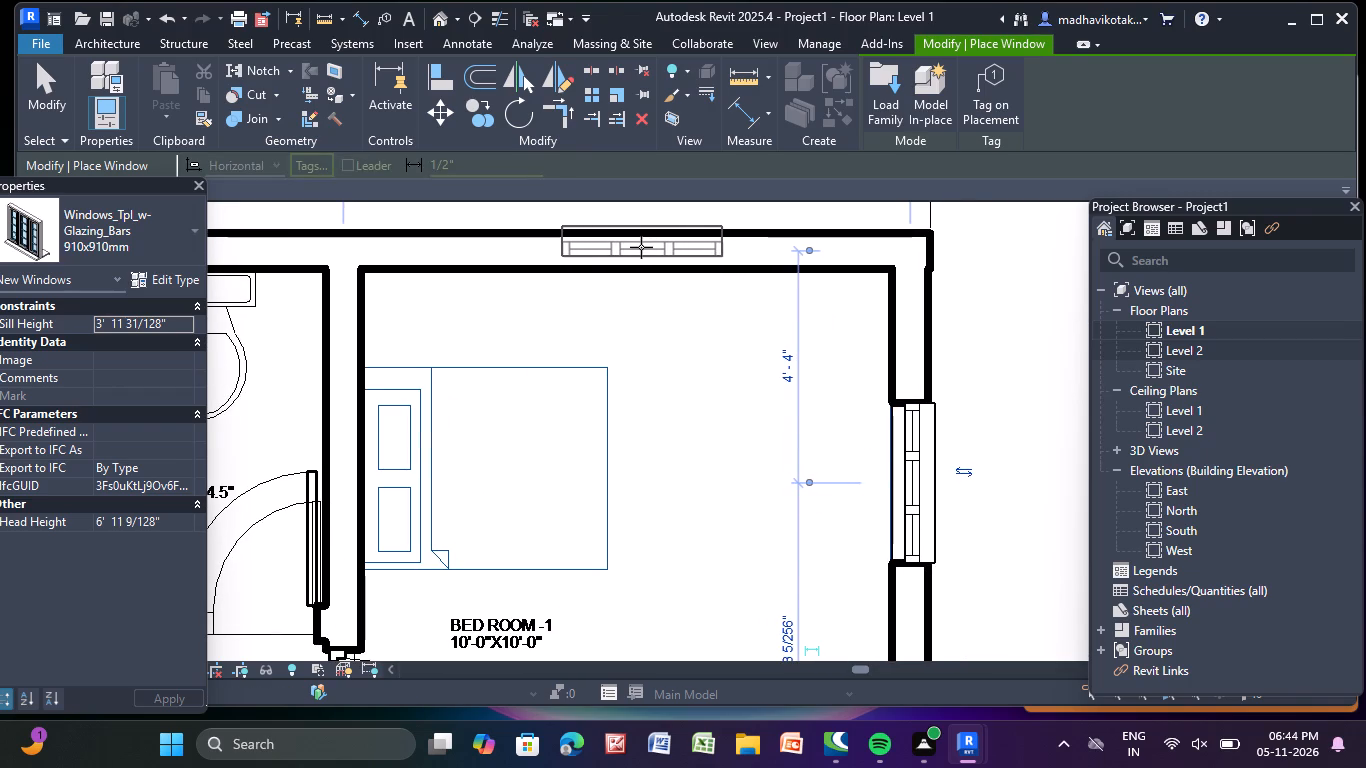
pyautogui.click(641, 247)
# Place two windows in the lower living hall's passage-side wall, about 2'-6" from the kitchen wall and 7'-8 1/2" apart.
pyautogui.scroll(-3, 663, 480)
pyautogui.moveTo(662, 480); pyautogui.dragTo(647, 306, button='middle')
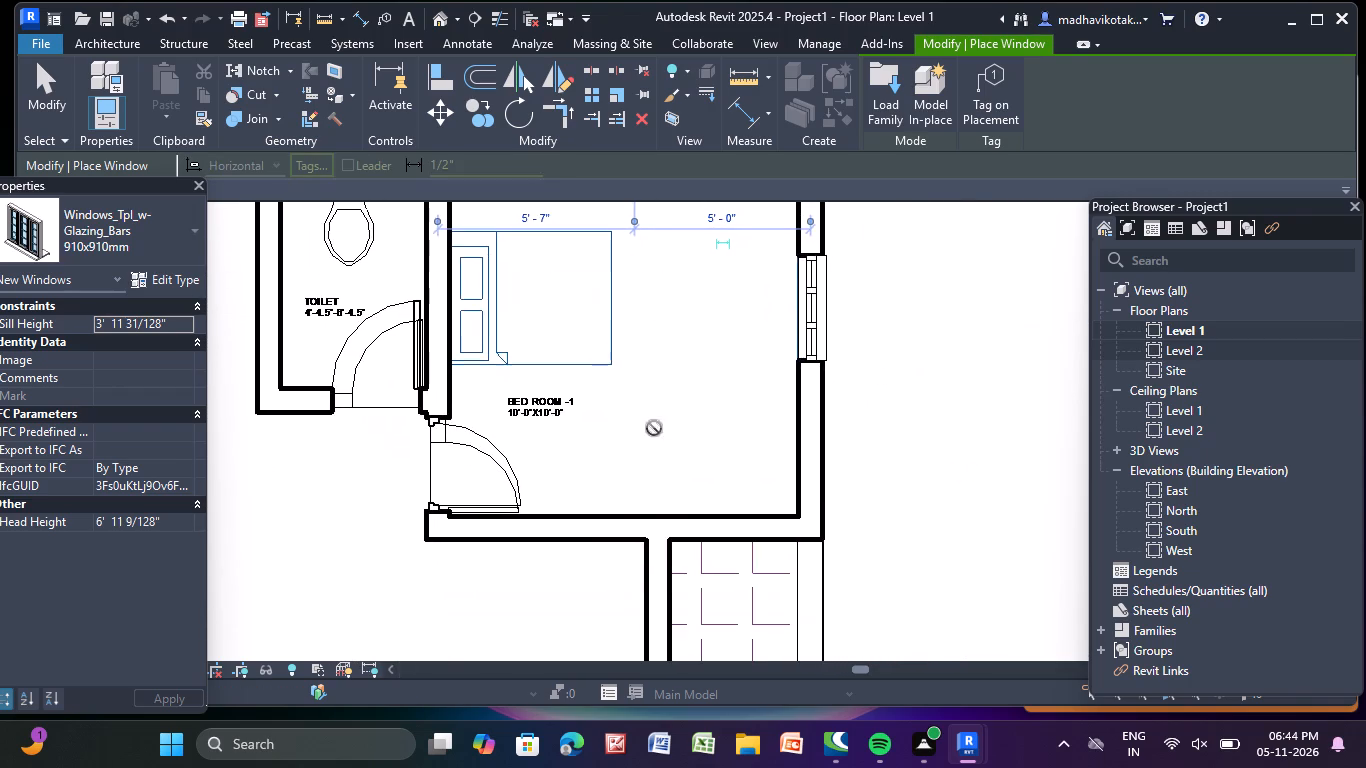
pyautogui.moveTo(618, 574); pyautogui.dragTo(617, 245, button='middle')
pyautogui.moveTo(626, 505); pyautogui.dragTo(716, 218, button='middle')
pyautogui.moveTo(726, 481); pyautogui.dragTo(724, 406, button='middle')
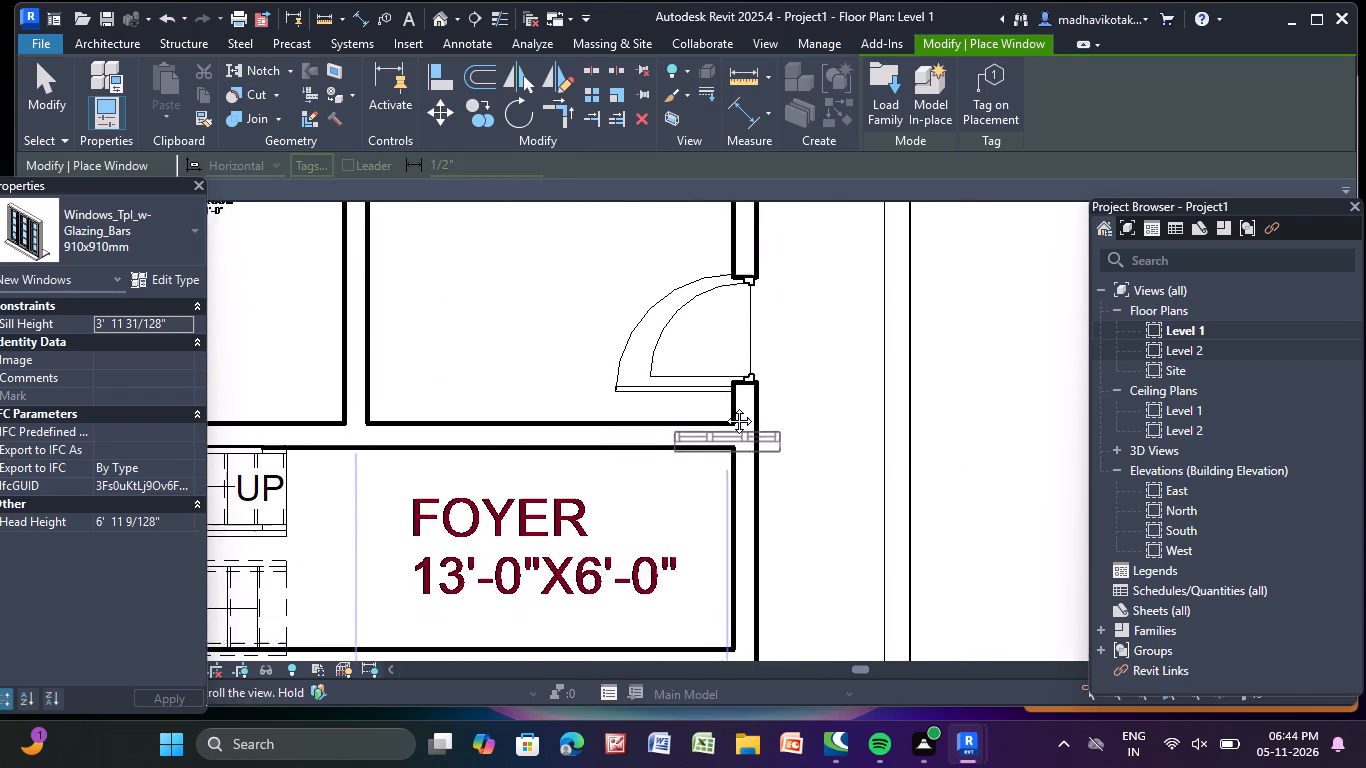
pyautogui.moveTo(724, 406); pyautogui.dragTo(792, 228, button='middle')
pyautogui.moveTo(819, 538); pyautogui.dragTo(753, 199, button='middle')
pyautogui.scroll(1, 815, 521)
pyautogui.moveTo(758, 392); pyautogui.dragTo(751, 184, button='middle')
pyautogui.moveTo(734, 372); pyautogui.dragTo(716, 389, button='middle')
pyautogui.scroll(1, 724, 502)
pyautogui.scroll(-5, 724, 492)
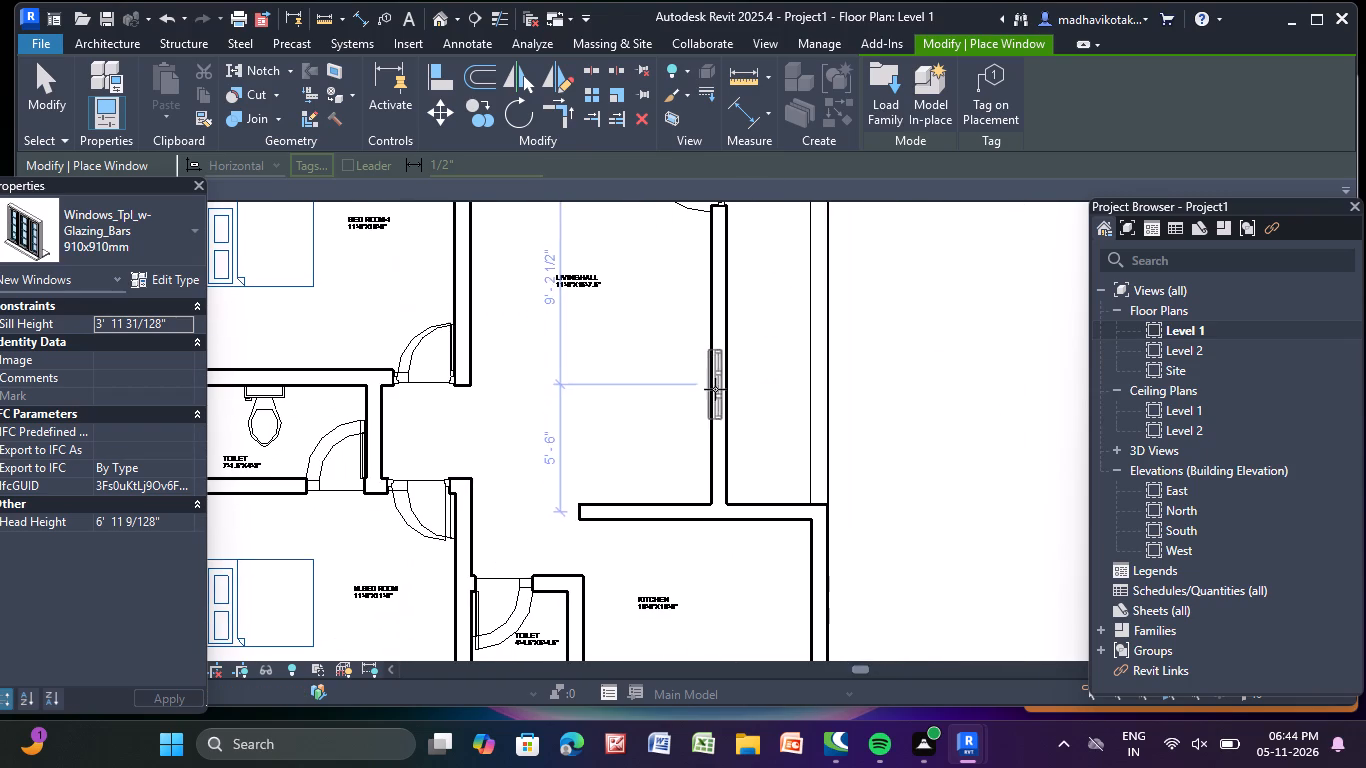
pyautogui.click(719, 453)
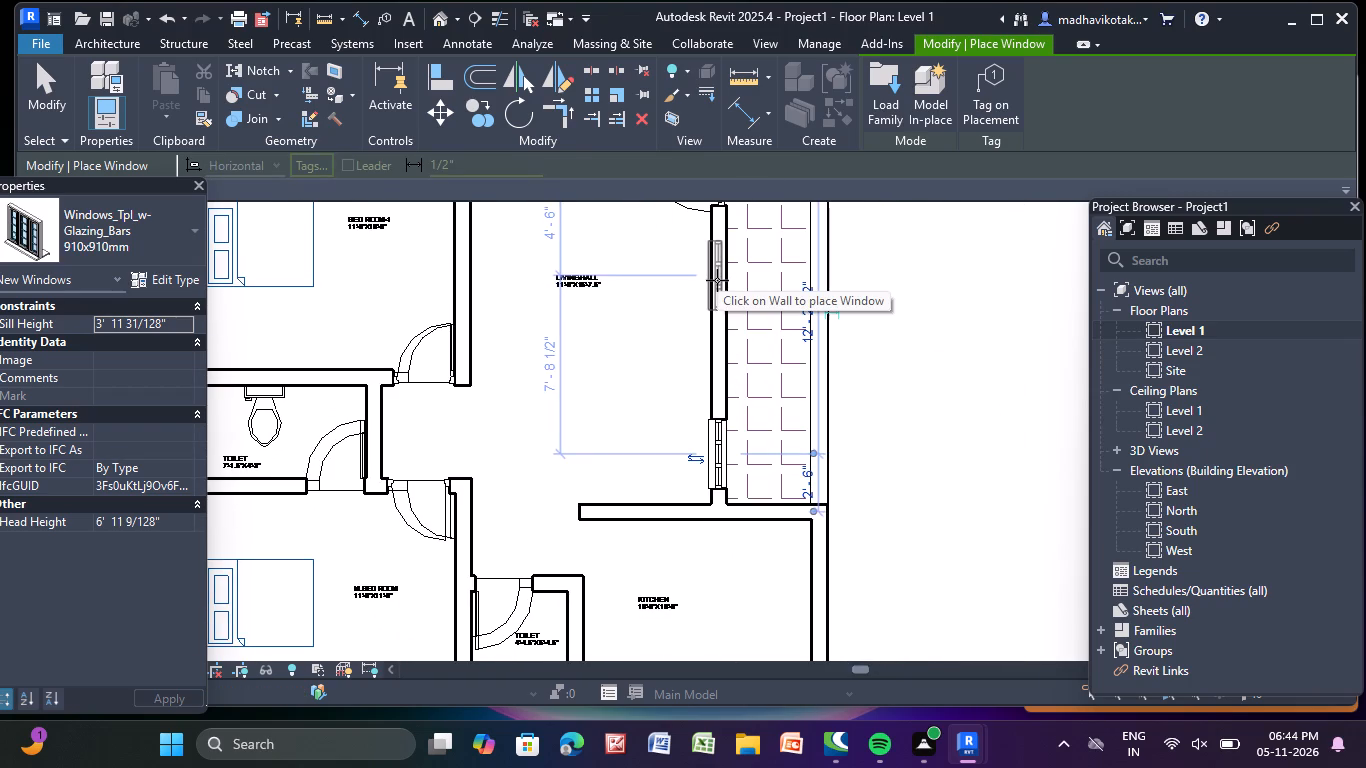
pyautogui.click(717, 280)
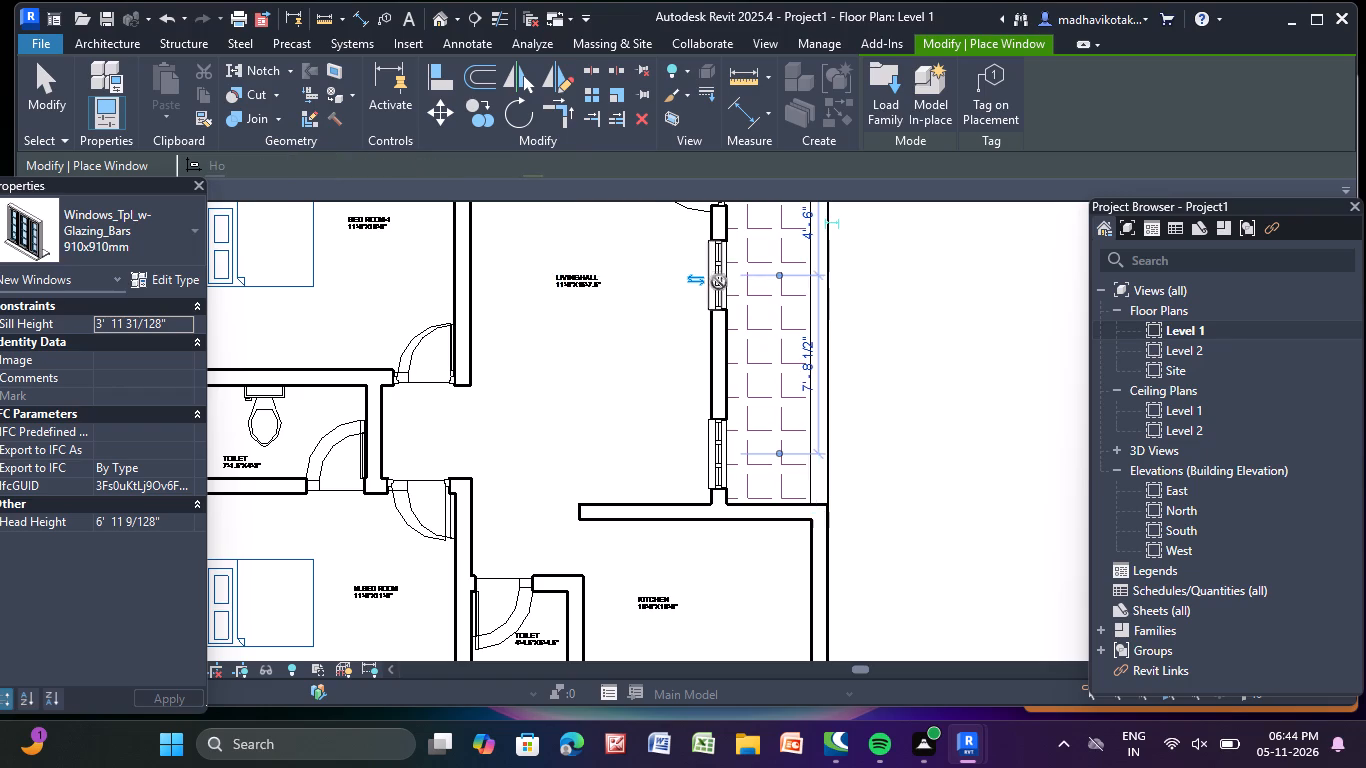
# Place windows in the lower kitchen's bottom wall, about 4'-6" from the corner, and right outer wall, about 4'-6" below its upper wall.
pyautogui.scroll(-2, 720, 288)
pyautogui.moveTo(745, 603); pyautogui.dragTo(739, 494, button='middle')
pyautogui.scroll(3, 738, 491)
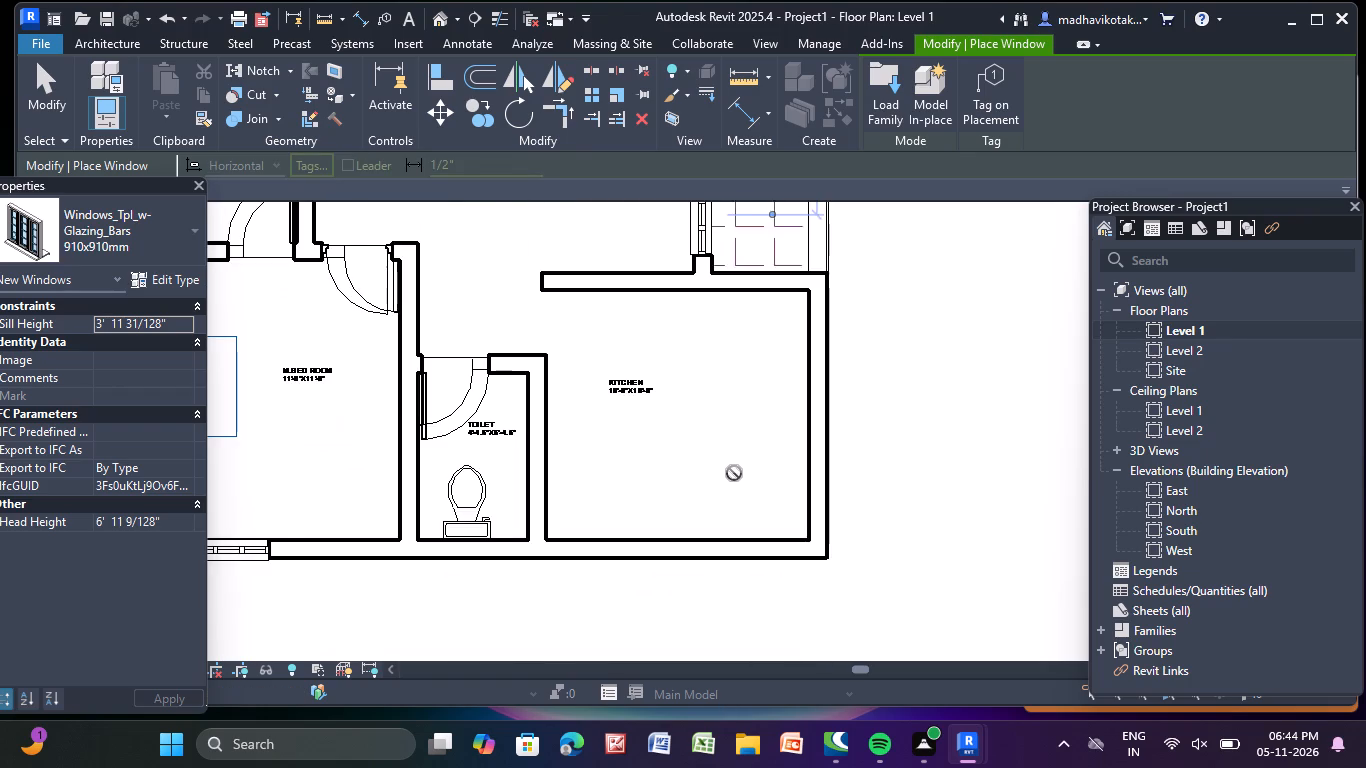
pyautogui.scroll(2, 734, 473)
pyautogui.moveTo(734, 467); pyautogui.dragTo(710, 432, button='middle')
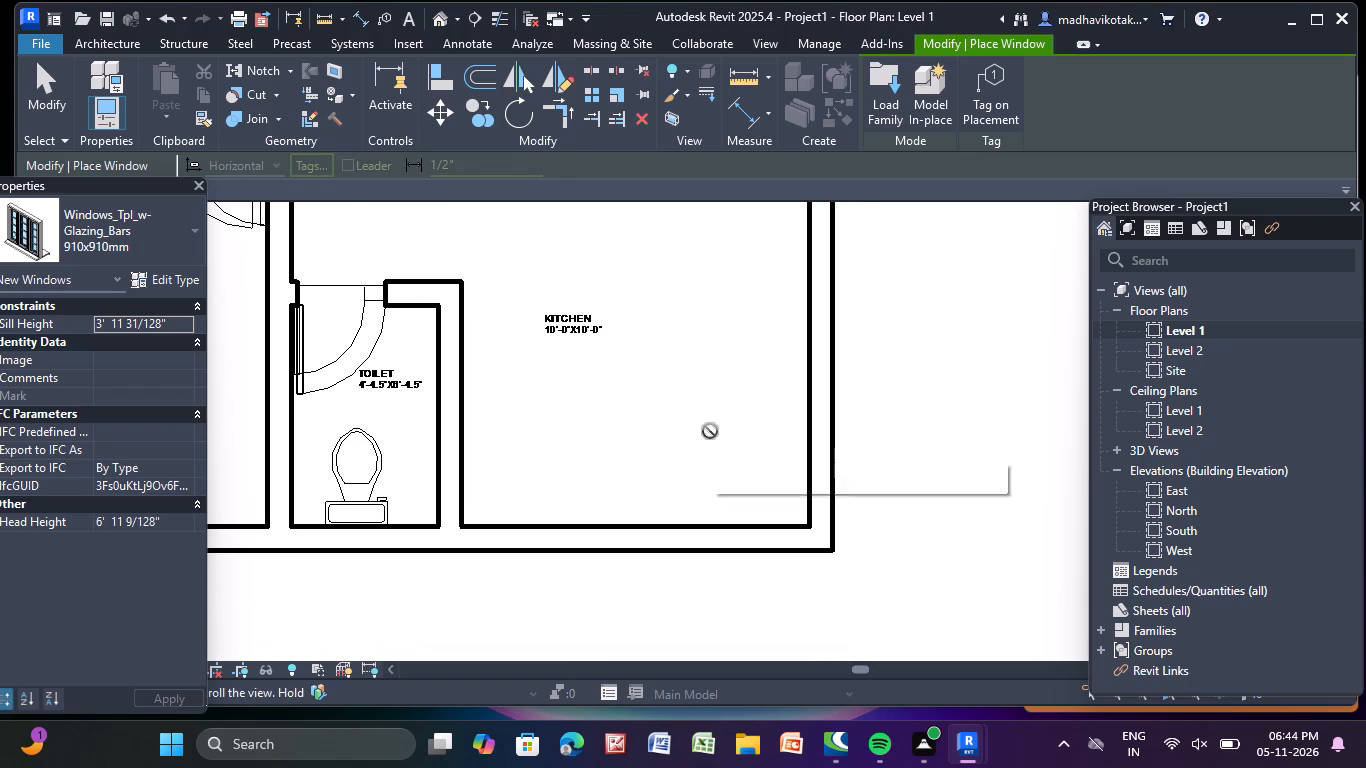
pyautogui.click(662, 542)
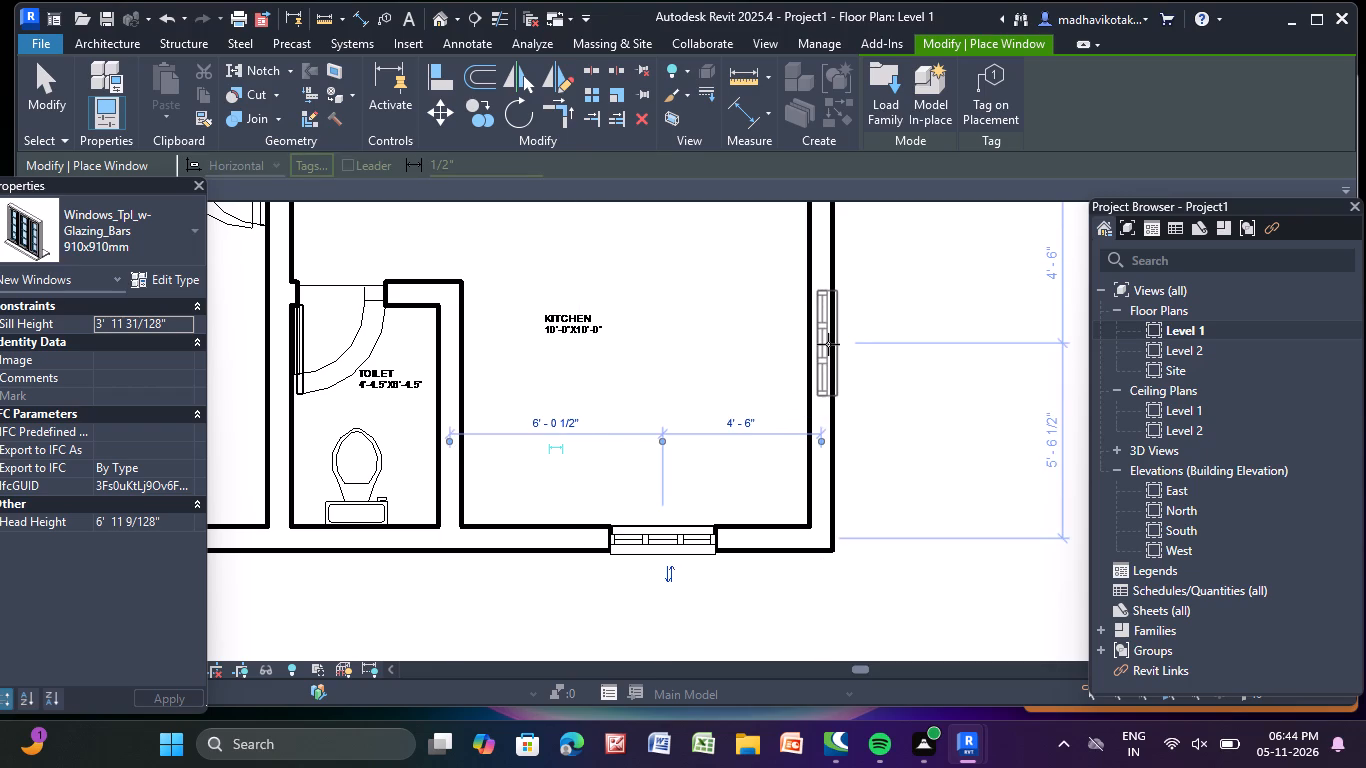
pyautogui.click(828, 344)
# Place a glazing-bar window in the upper living hall's passage-side wall, about 6'-6 1/2" from both the bedroom wall and the entrance door.
pyautogui.scroll(-4, 828, 344)
pyautogui.moveTo(828, 344); pyautogui.dragTo(740, 659, button='middle')
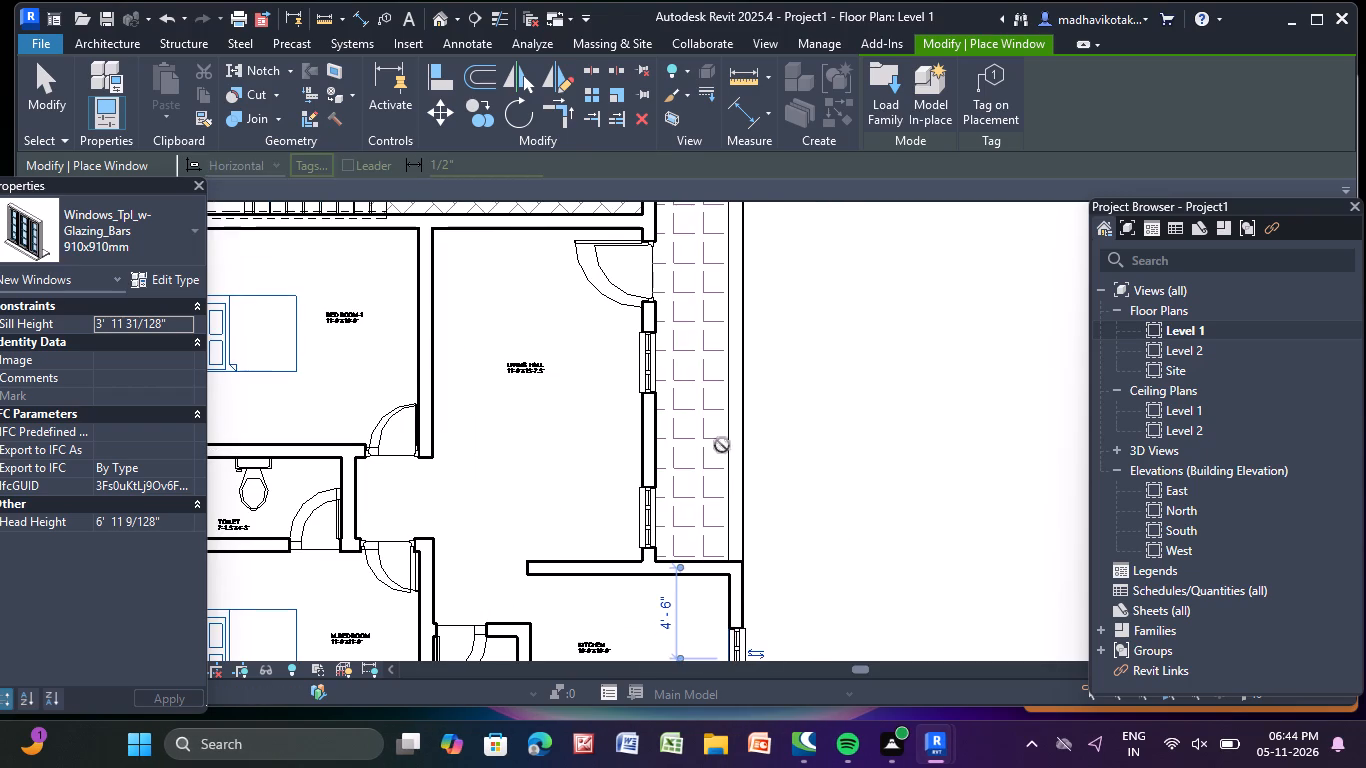
pyautogui.moveTo(684, 357); pyautogui.dragTo(703, 766, button='middle')
pyautogui.scroll(-1, 674, 181)
pyautogui.moveTo(650, 385); pyautogui.dragTo(658, 589, button='middle')
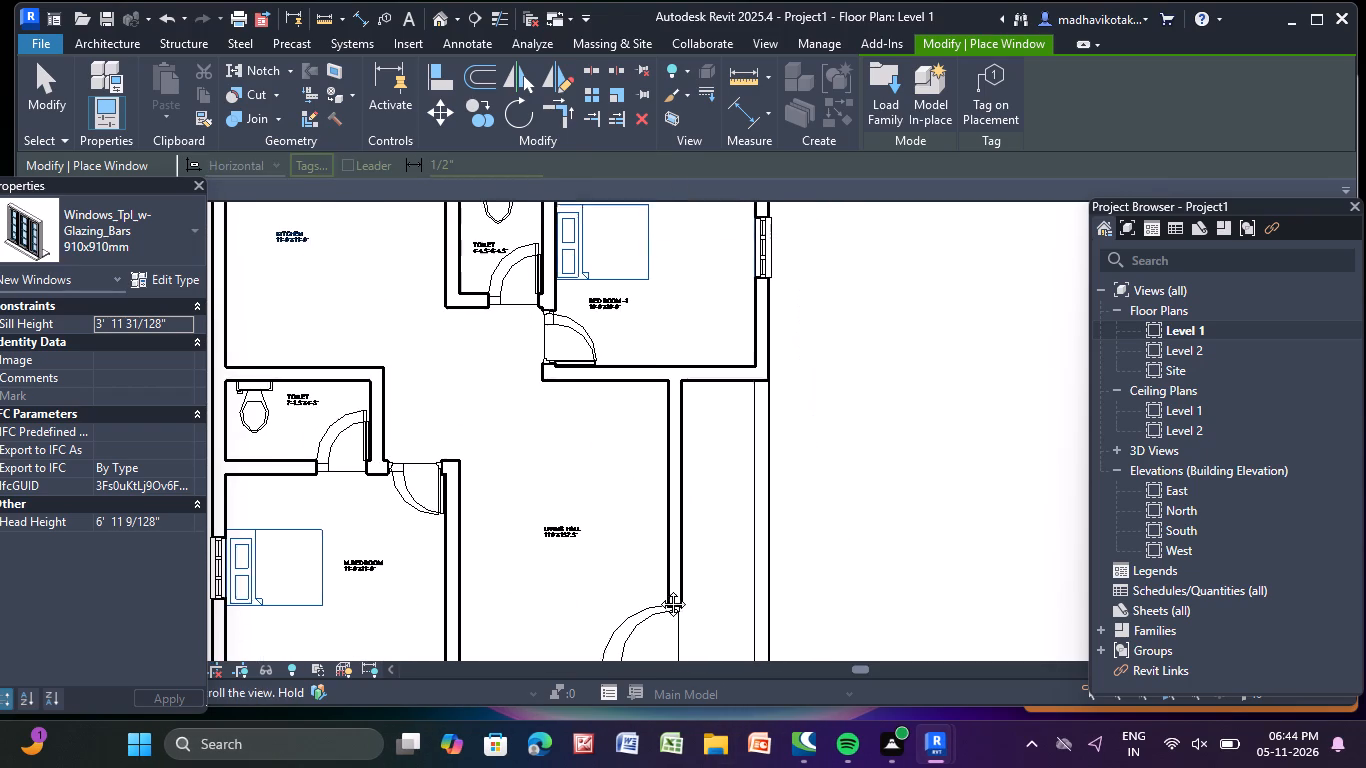
pyautogui.moveTo(658, 589); pyautogui.dragTo(658, 592, button='middle')
pyautogui.scroll(3, 661, 576)
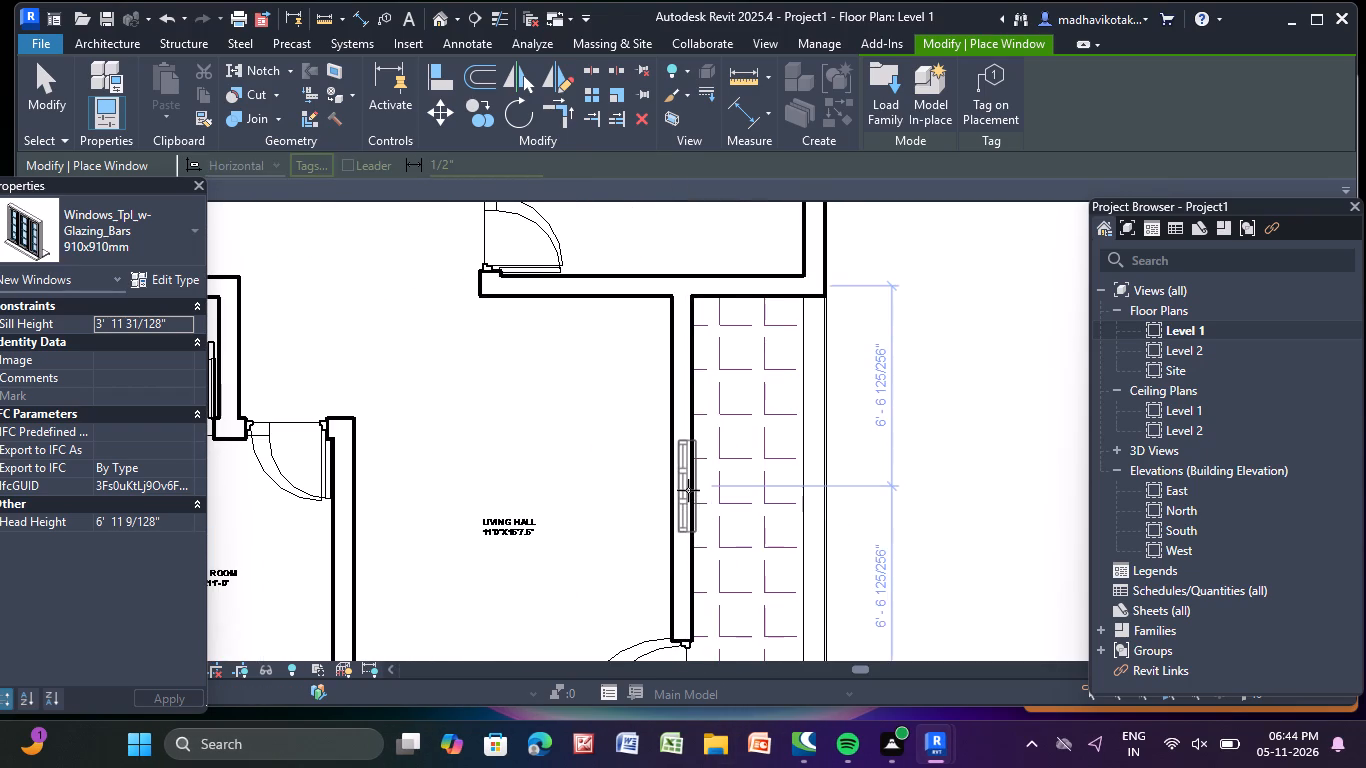
pyautogui.click(689, 484)
# Place a window in the upper kitchen's left outer wall, about 6'-0 1/2" below the top wall.
pyautogui.scroll(-1, 729, 423)
pyautogui.moveTo(729, 423); pyautogui.dragTo(746, 647, button='middle')
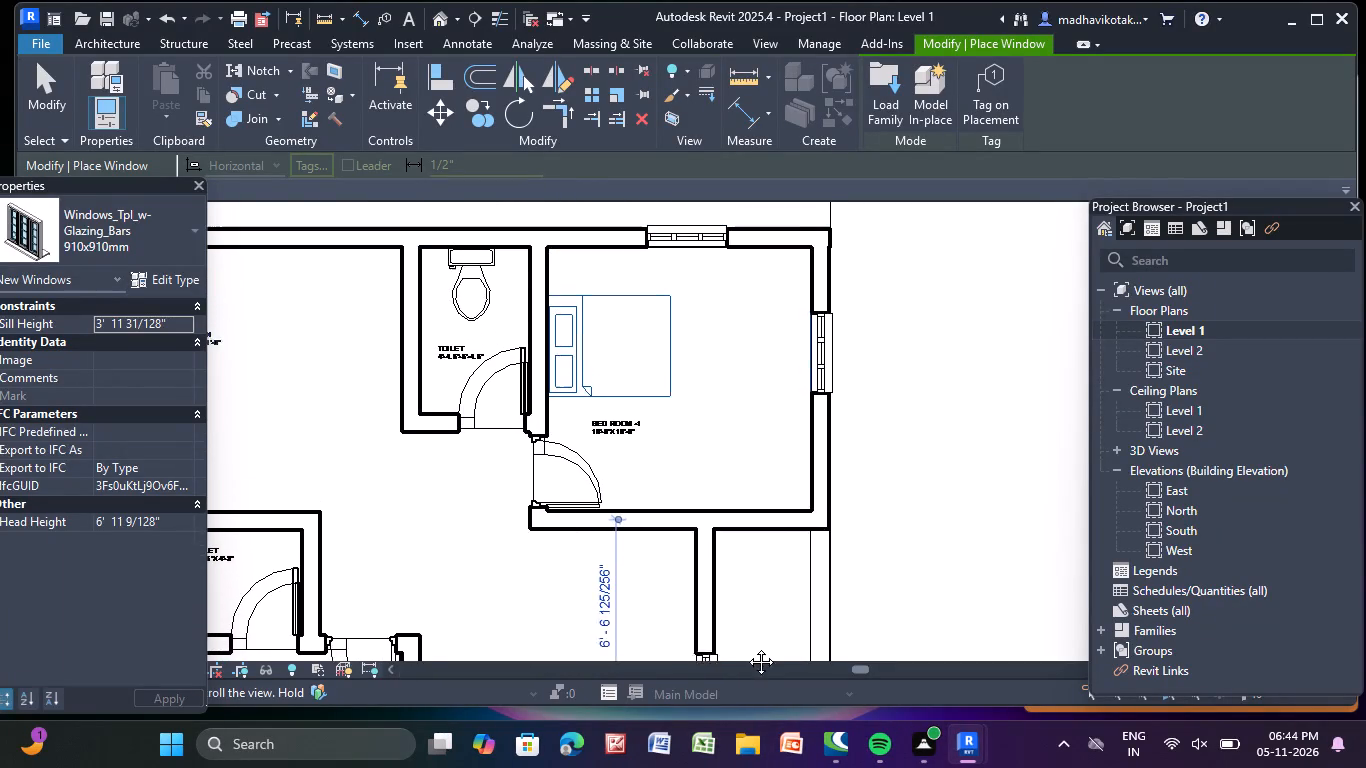
pyautogui.moveTo(746, 647); pyautogui.dragTo(743, 648, button='middle')
pyautogui.scroll(-2, 775, 529)
pyautogui.moveTo(775, 529); pyautogui.dragTo(777, 527, button='middle')
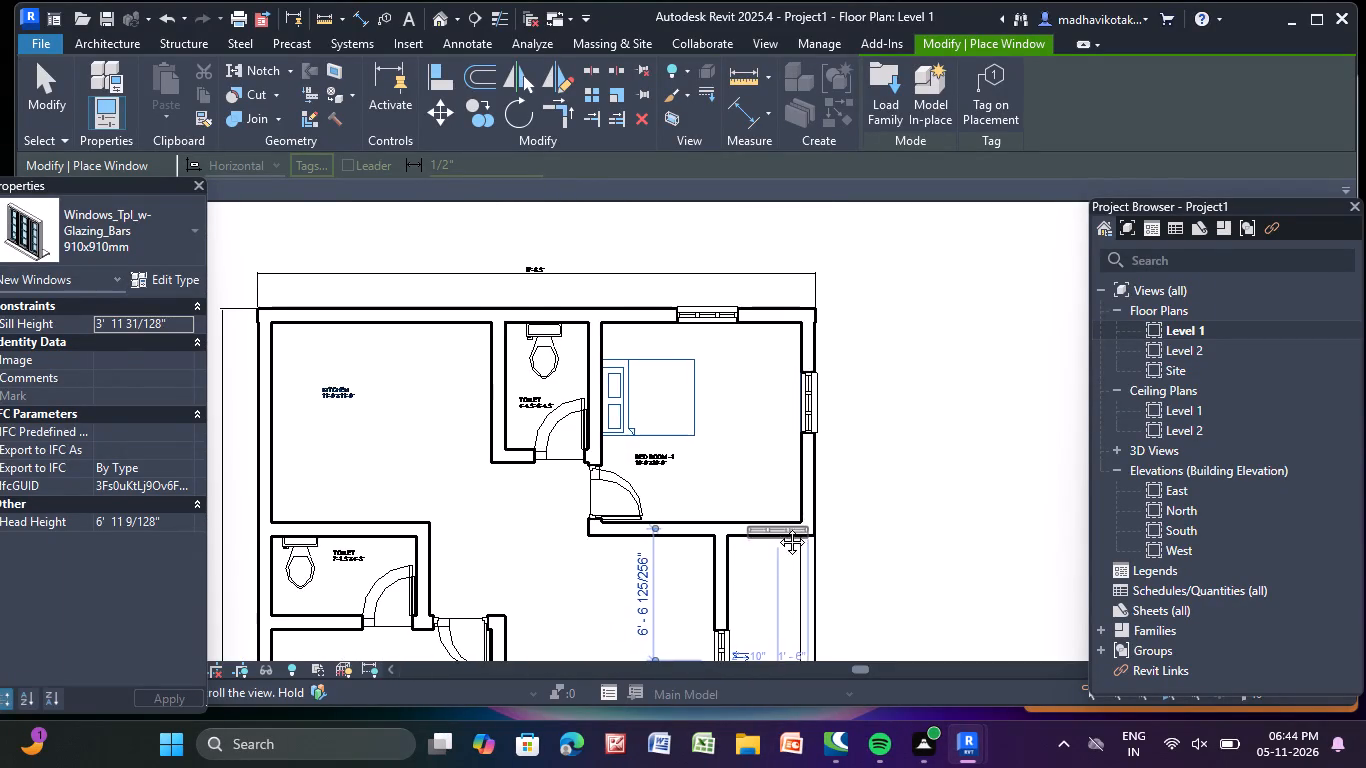
pyautogui.moveTo(777, 527); pyautogui.dragTo(1039, 0, button='middle')
pyautogui.moveTo(845, 650); pyautogui.dragTo(812, 0, button='middle')
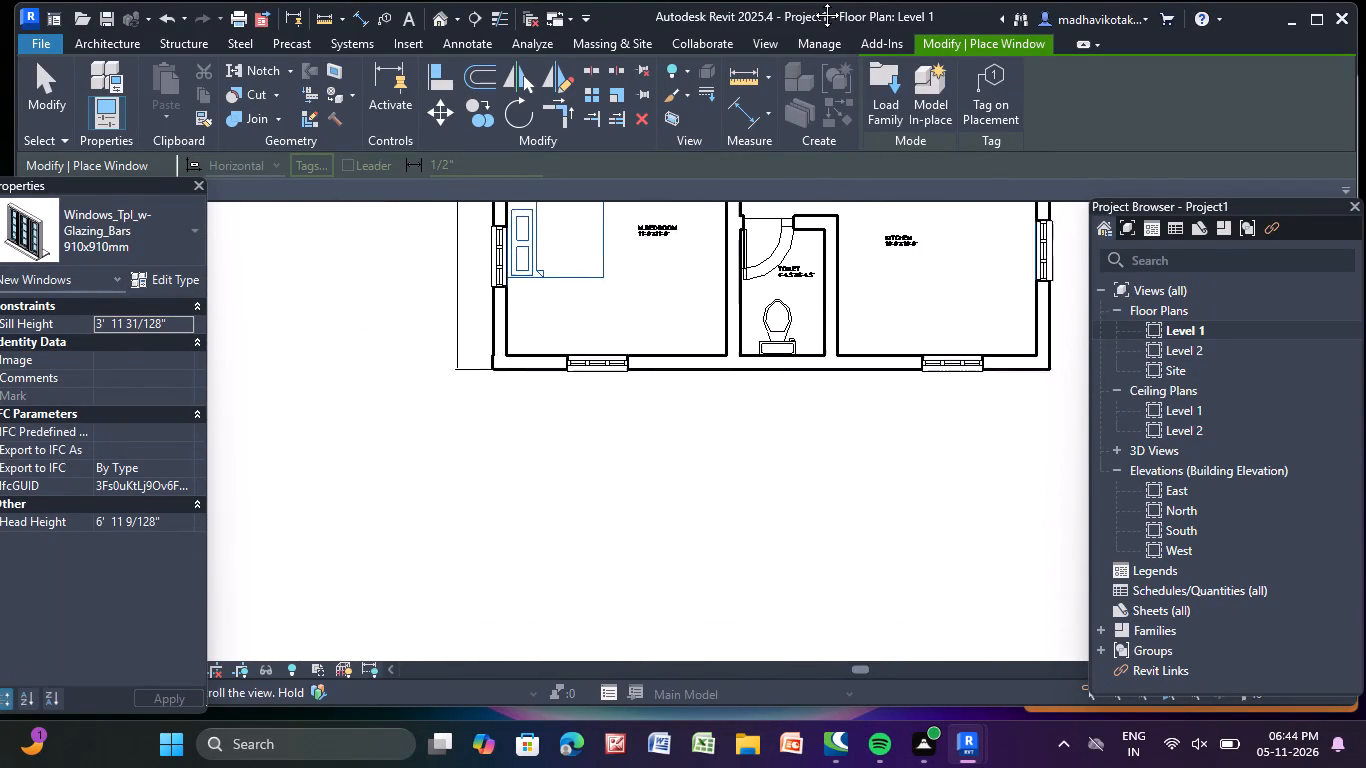
pyautogui.moveTo(812, 0); pyautogui.dragTo(667, 442, button='middle')
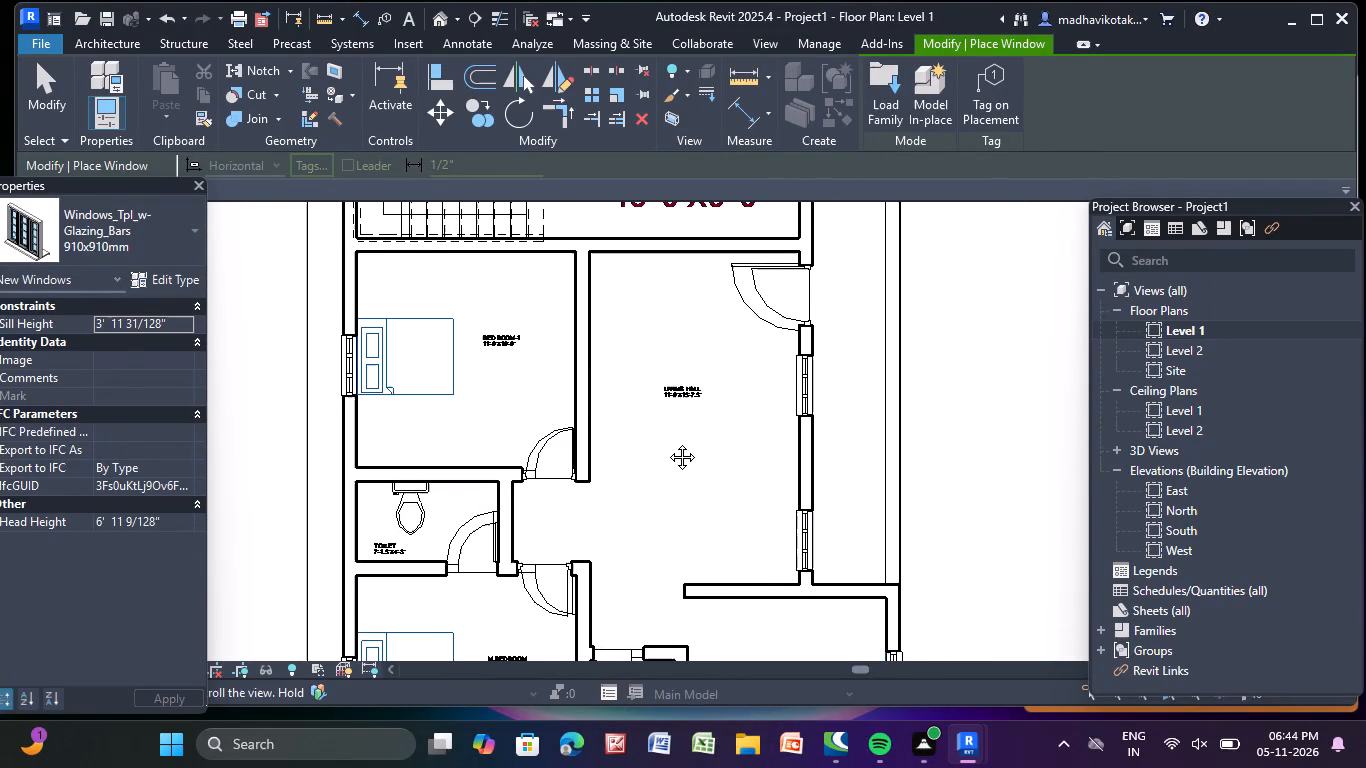
pyautogui.moveTo(667, 442); pyautogui.dragTo(668, 439, button='middle')
pyautogui.scroll(-2, 670, 431)
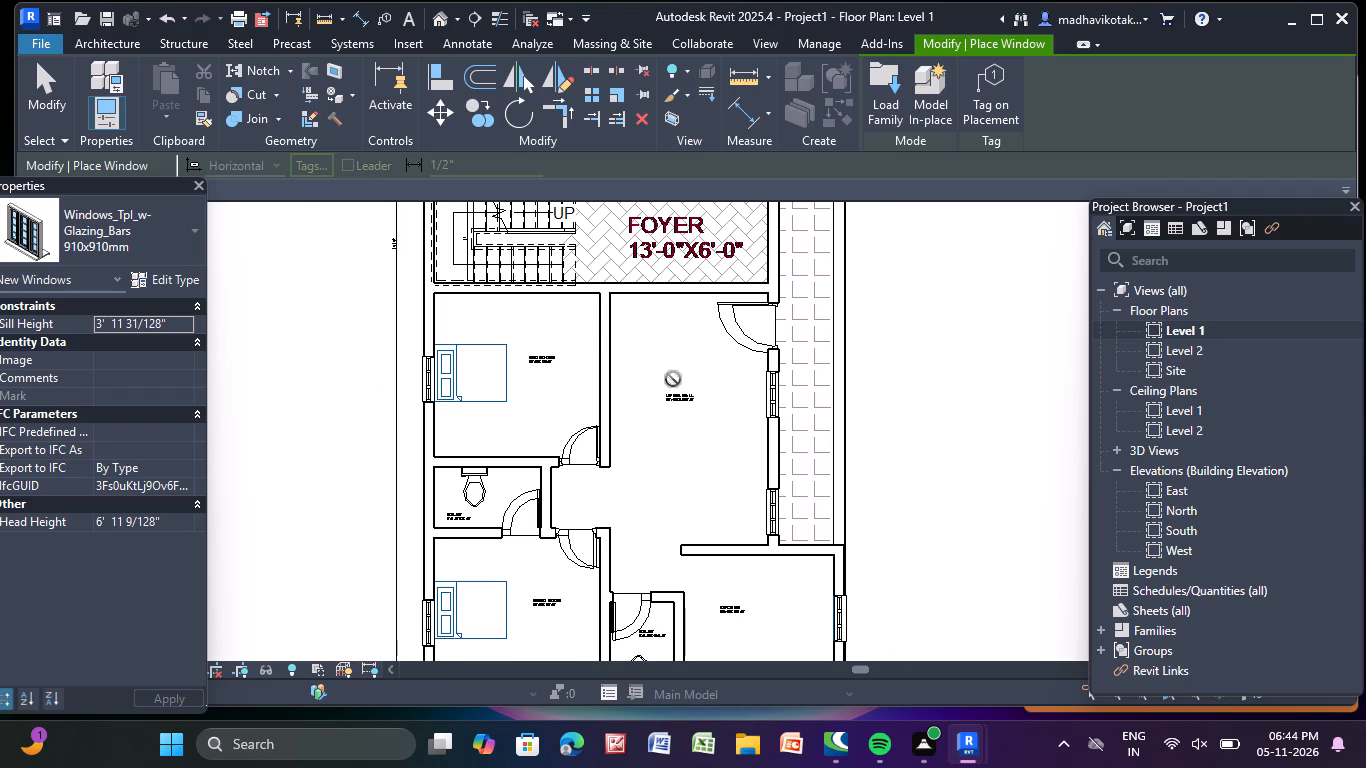
pyautogui.moveTo(580, 415); pyautogui.dragTo(566, 623, button='middle')
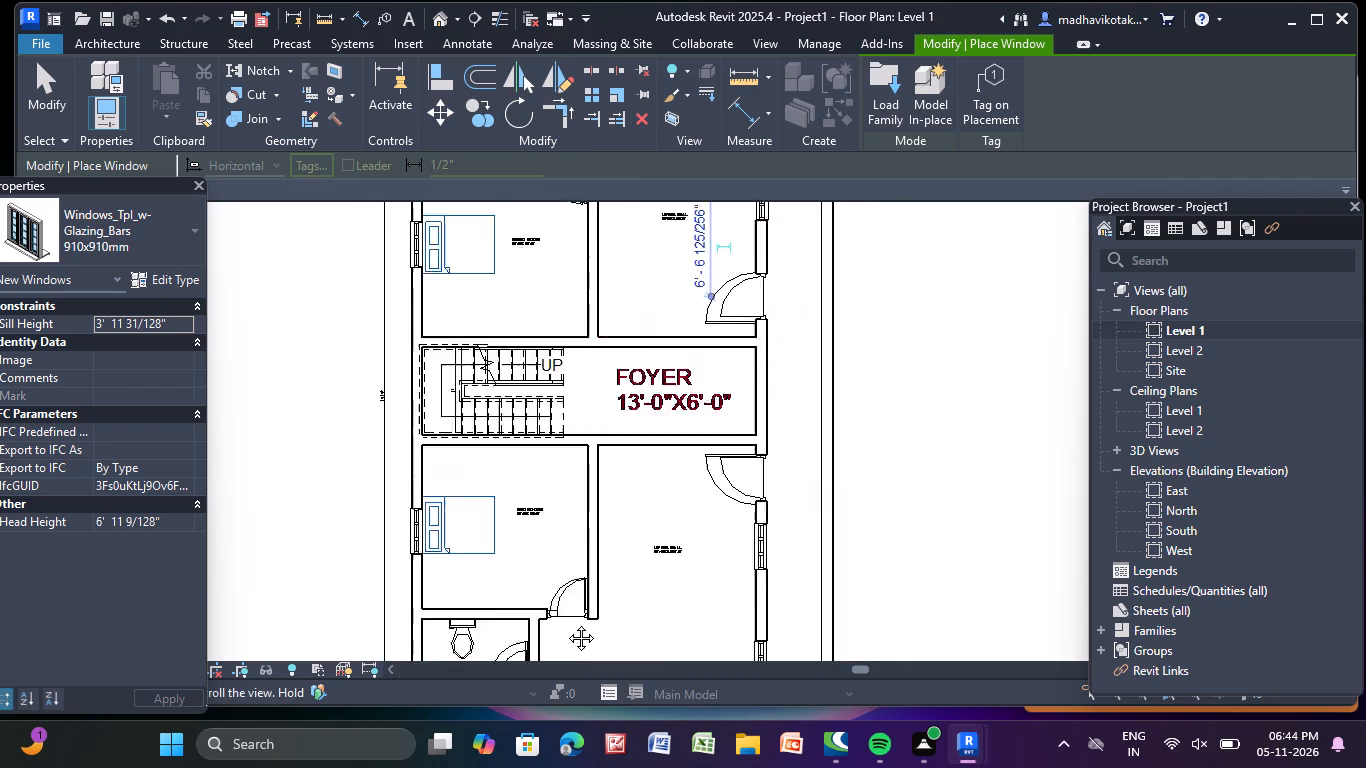
pyautogui.moveTo(566, 623); pyautogui.dragTo(560, 767, button='middle')
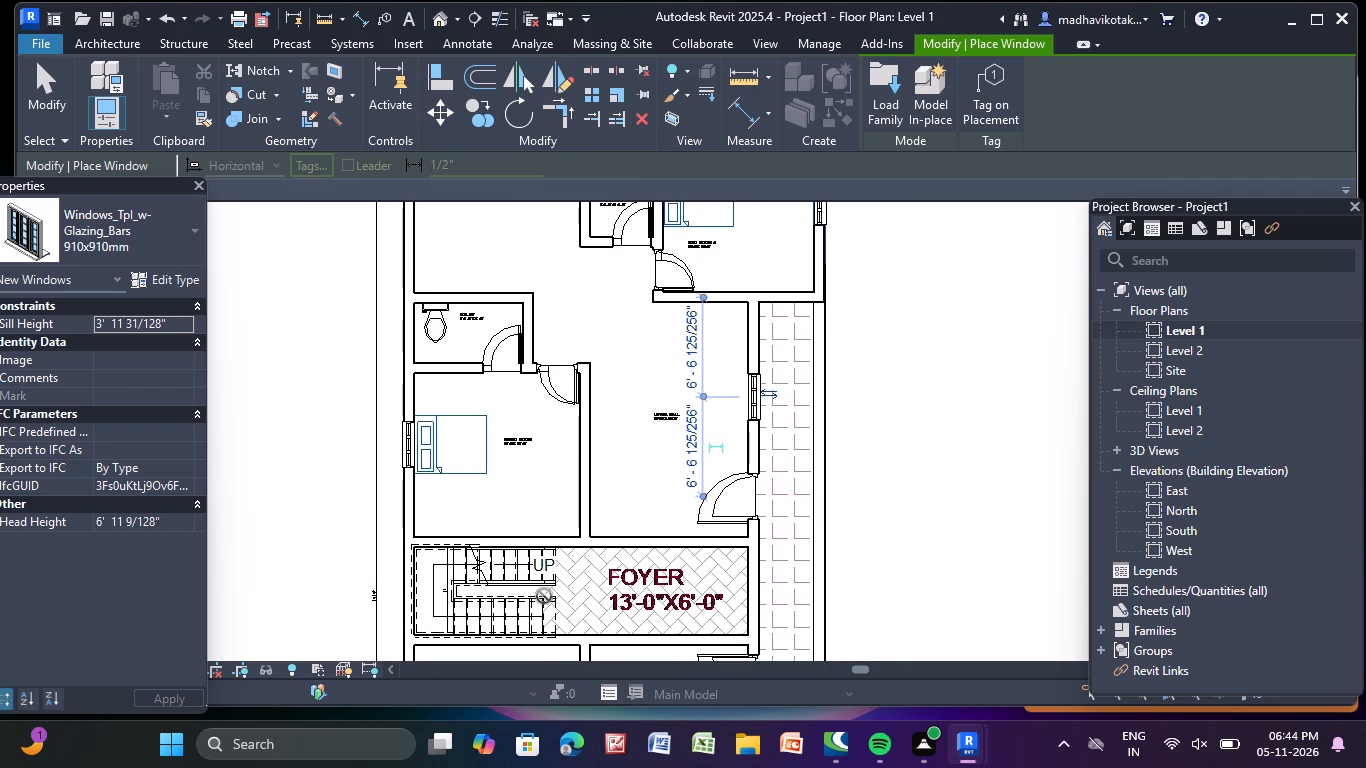
pyautogui.moveTo(568, 367); pyautogui.dragTo(522, 767, button='middle')
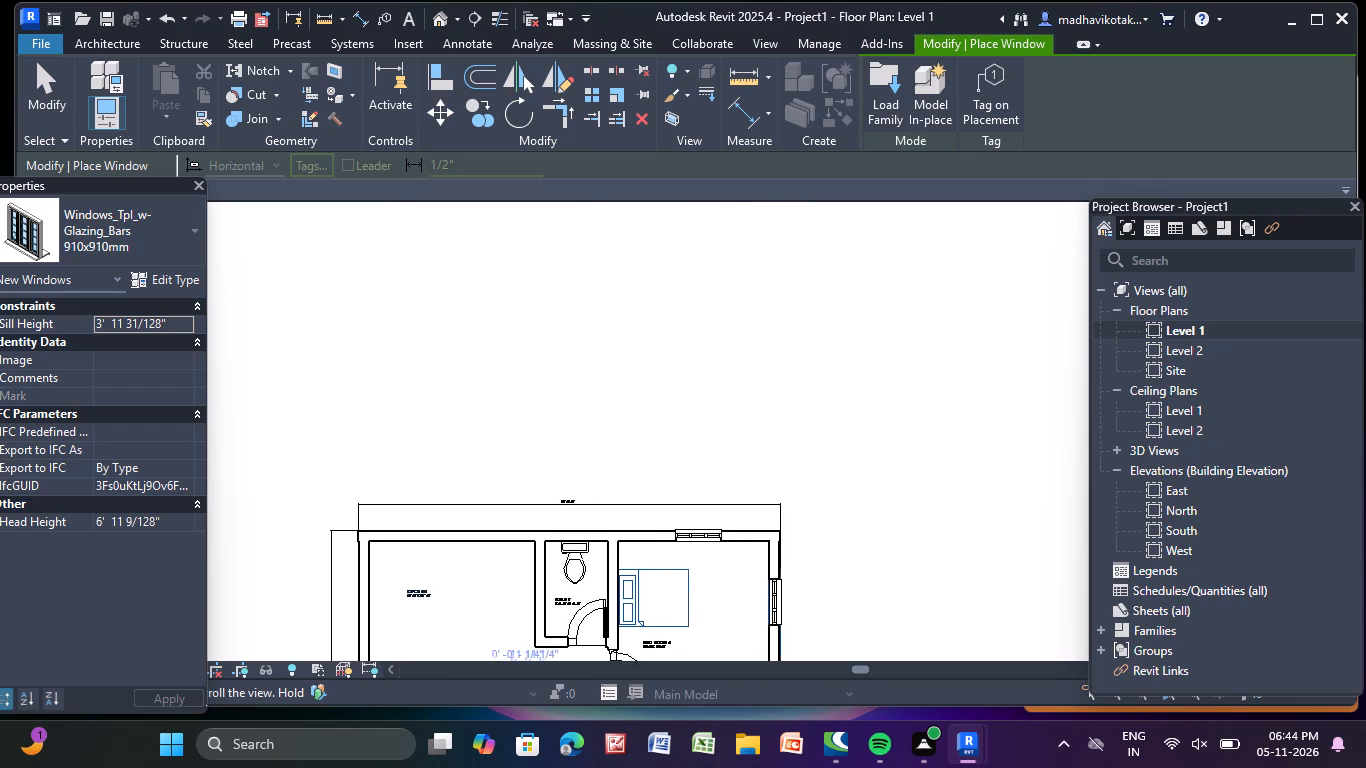
pyautogui.moveTo(522, 767); pyautogui.dragTo(546, 628, button='middle')
pyautogui.scroll(6, 343, 442)
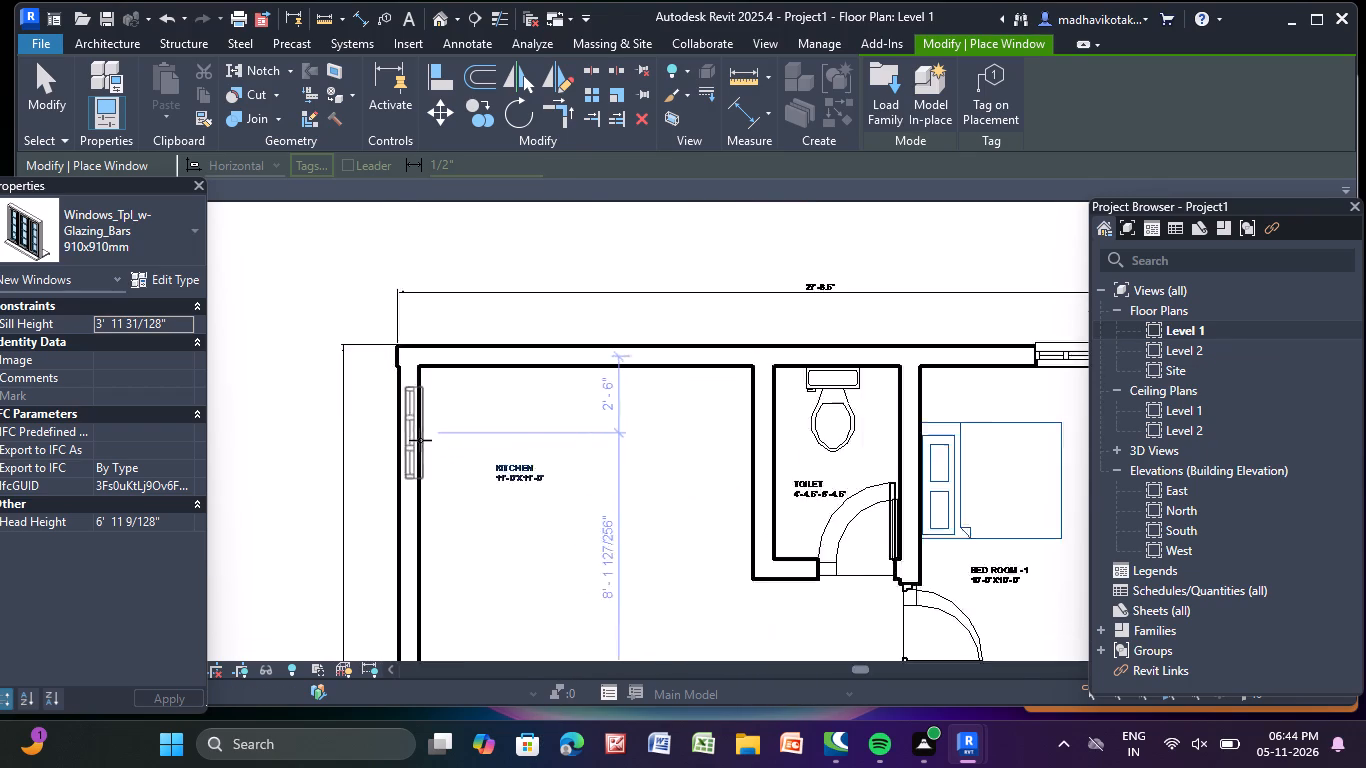
pyautogui.scroll(1, 420, 440)
pyautogui.moveTo(422, 526); pyautogui.dragTo(676, 465, button='middle')
pyautogui.scroll(1, 422, 526)
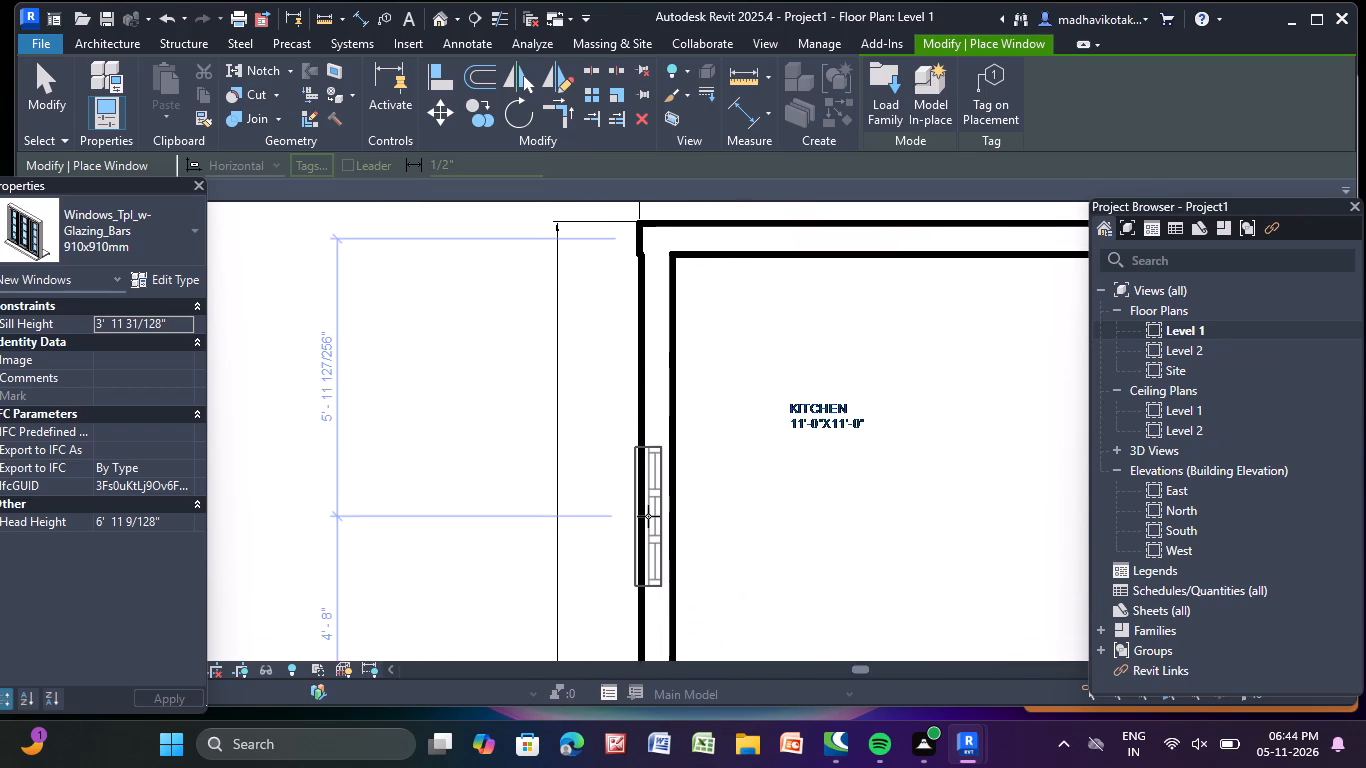
pyautogui.click(647, 521)
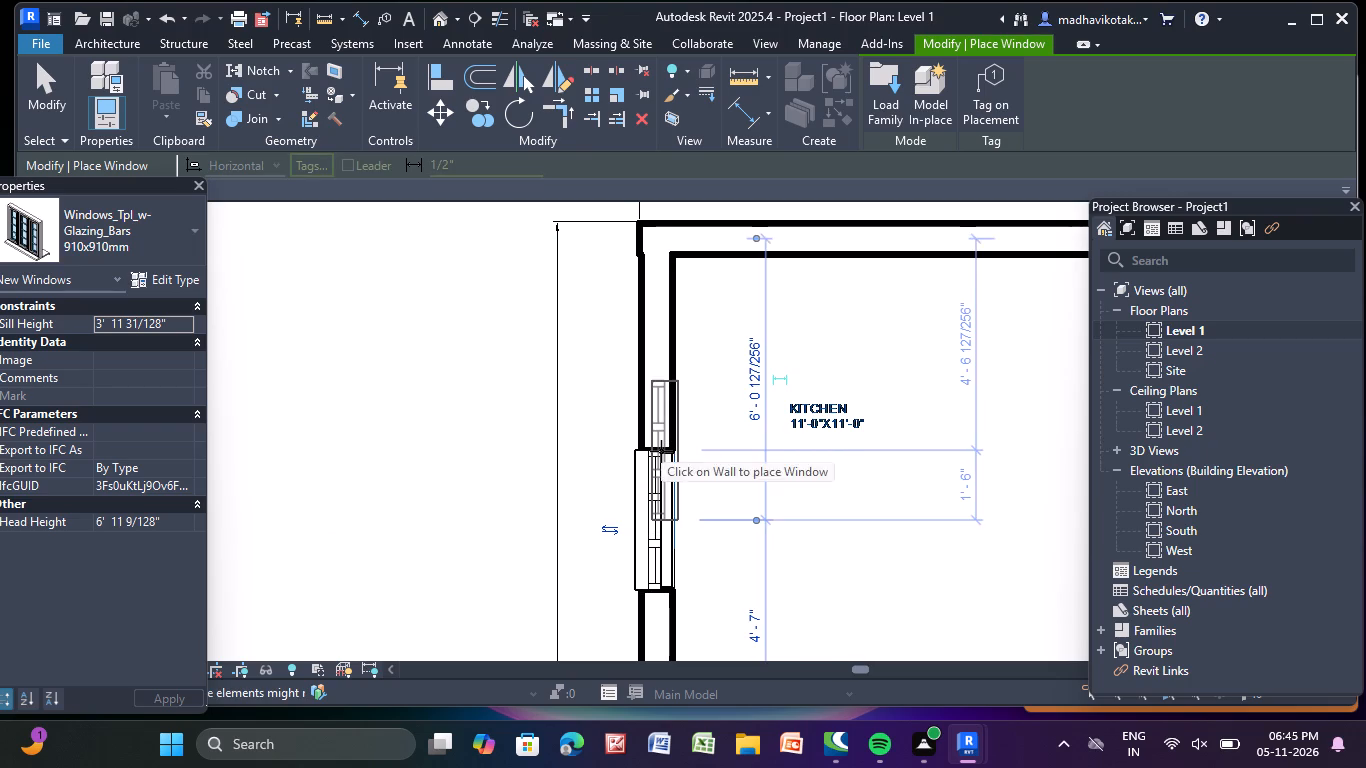
# Place a window in the upper kitchen's top wall, about 6'-3" from the outer corner and 5'-4" from the toilet wall.
pyautogui.moveTo(661, 450); pyautogui.dragTo(394, 629, button='middle')
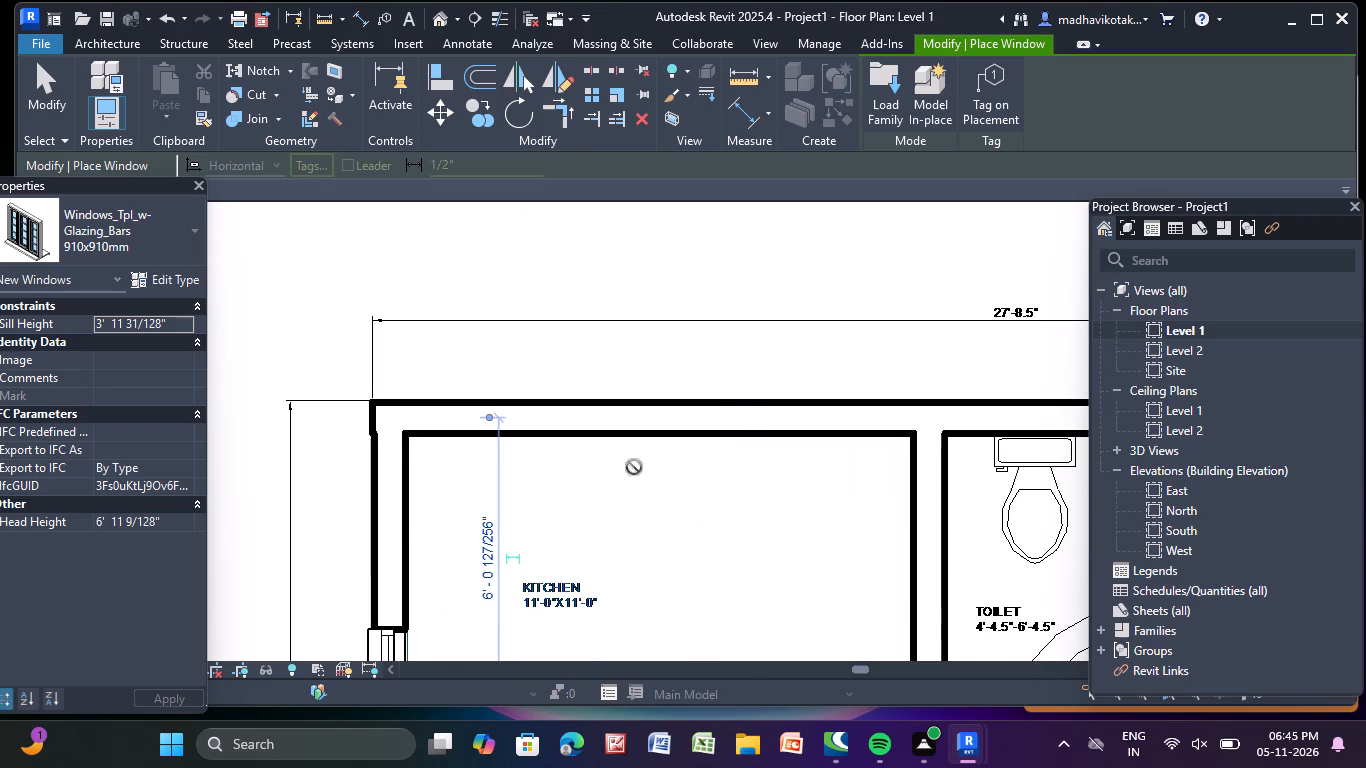
pyautogui.click(681, 402)
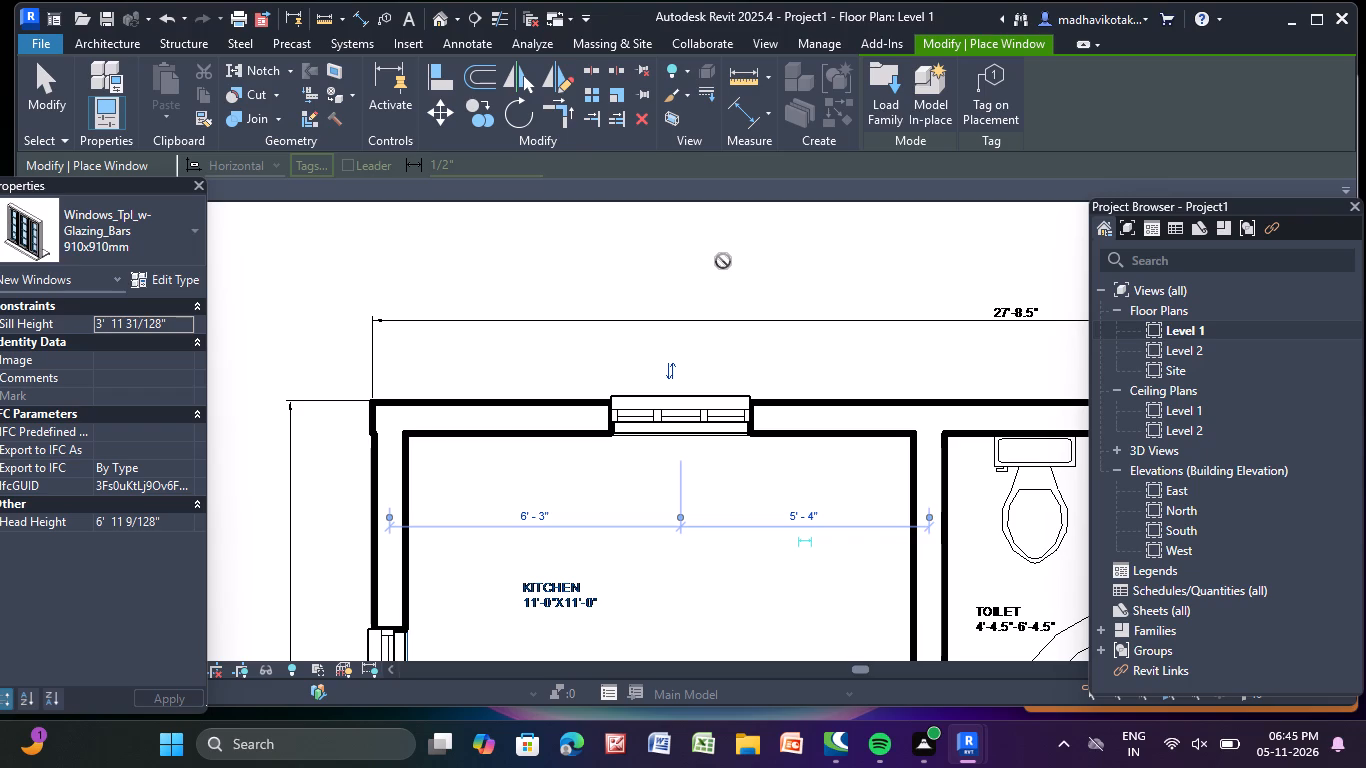
pyautogui.press('Escape')
pyautogui.press('Escape')
pyautogui.press('Escape')
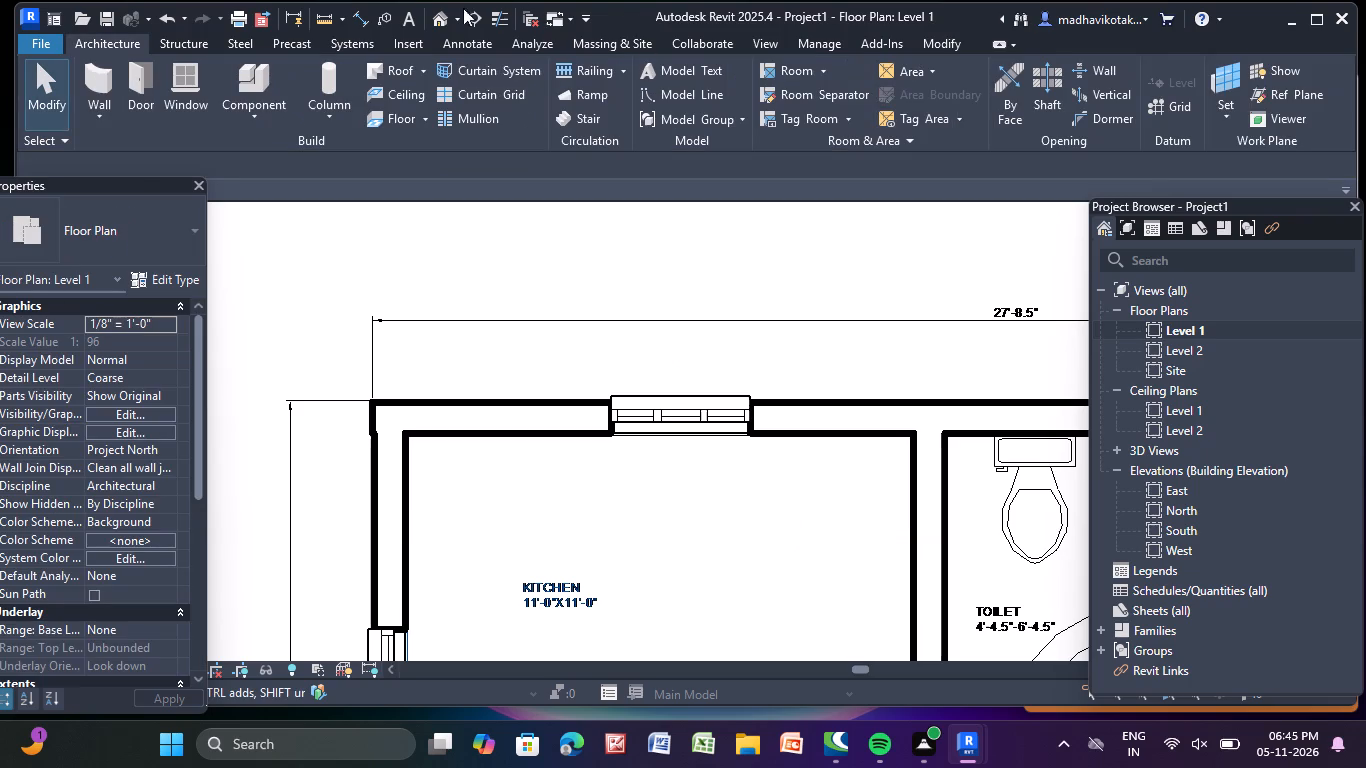
# In the 3D view, set the sill height of the lower kitchen's right outer wall window to 3'.
pyautogui.click(436, 12)
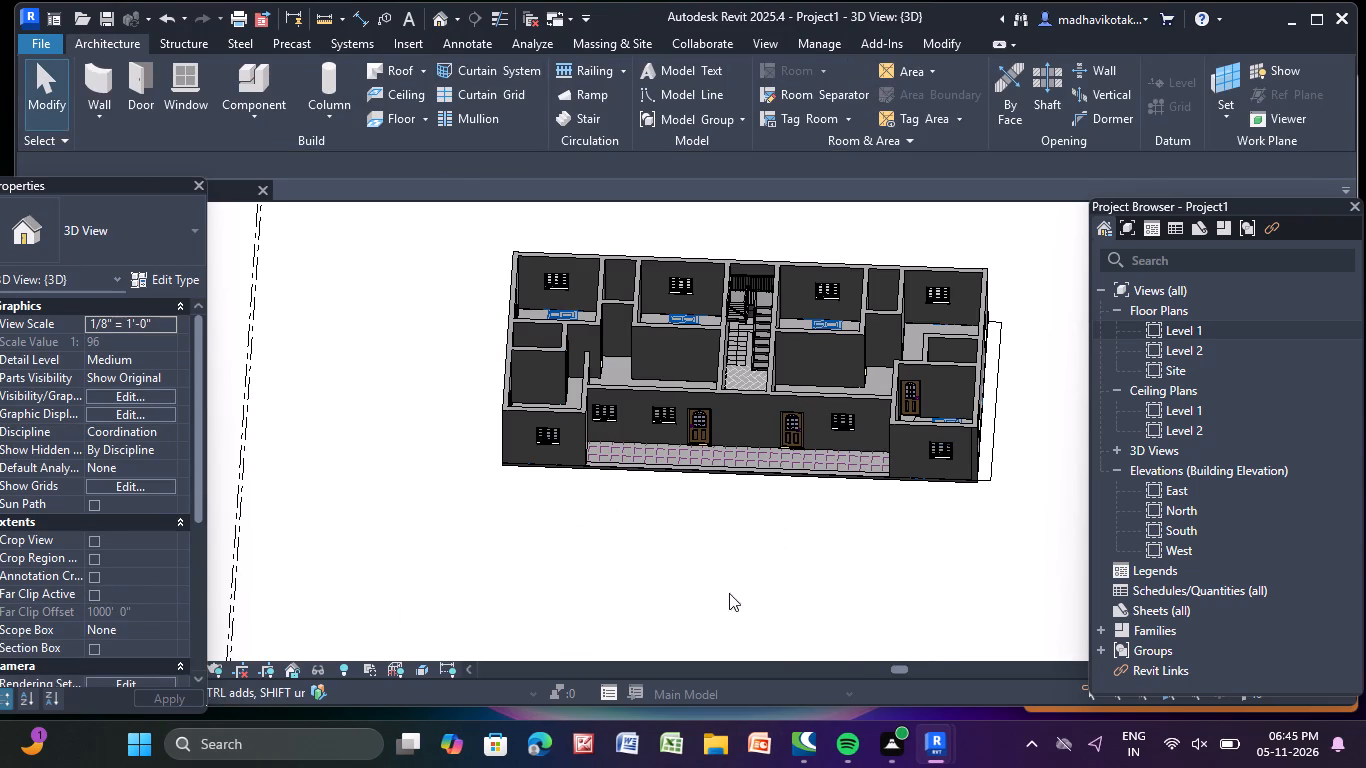
pyautogui.keyDown('shift'); pyautogui.moveTo(797, 604); pyautogui.dragTo(806, 471, button='middle'); pyautogui.keyUp('shift')
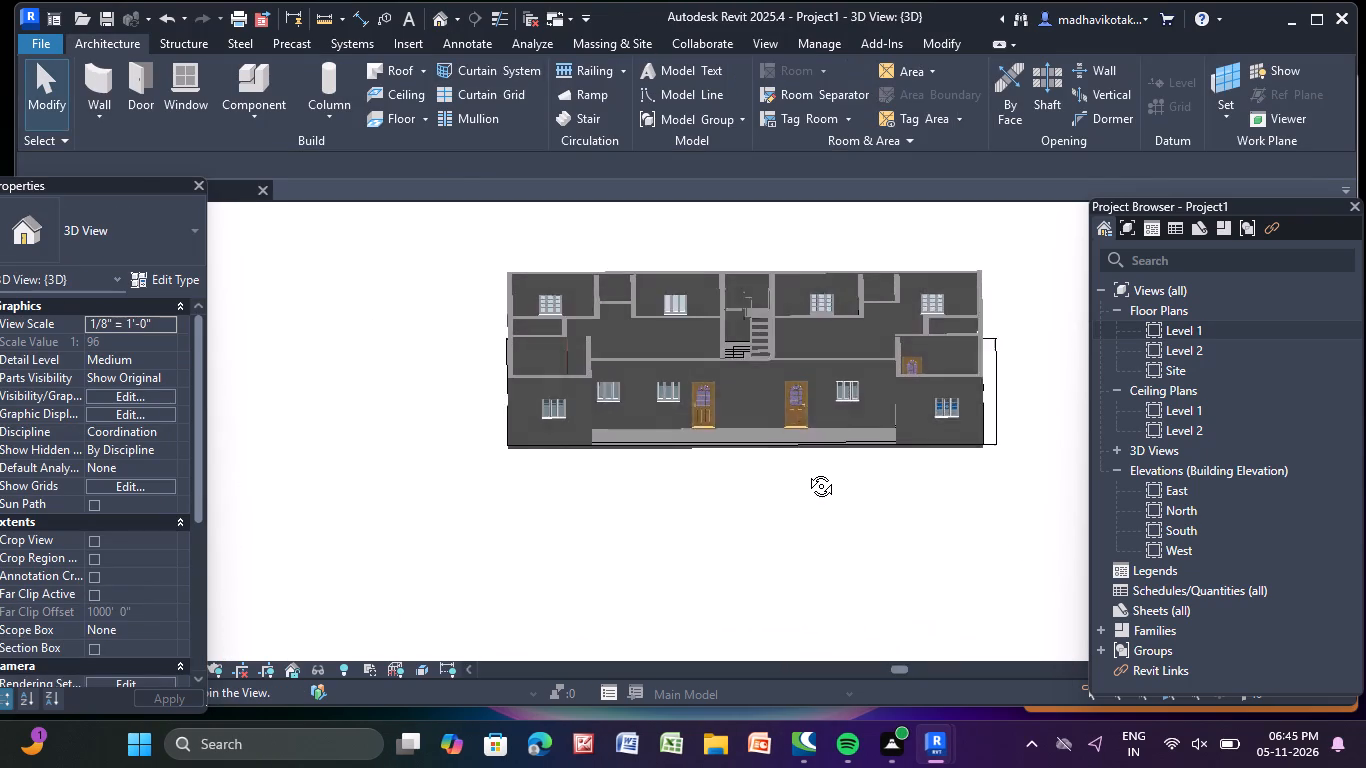
pyautogui.keyDown('shift'); pyautogui.moveTo(806, 471); pyautogui.dragTo(809, 409, button='middle'); pyautogui.keyUp('shift')
pyautogui.scroll(4, 554, 359)
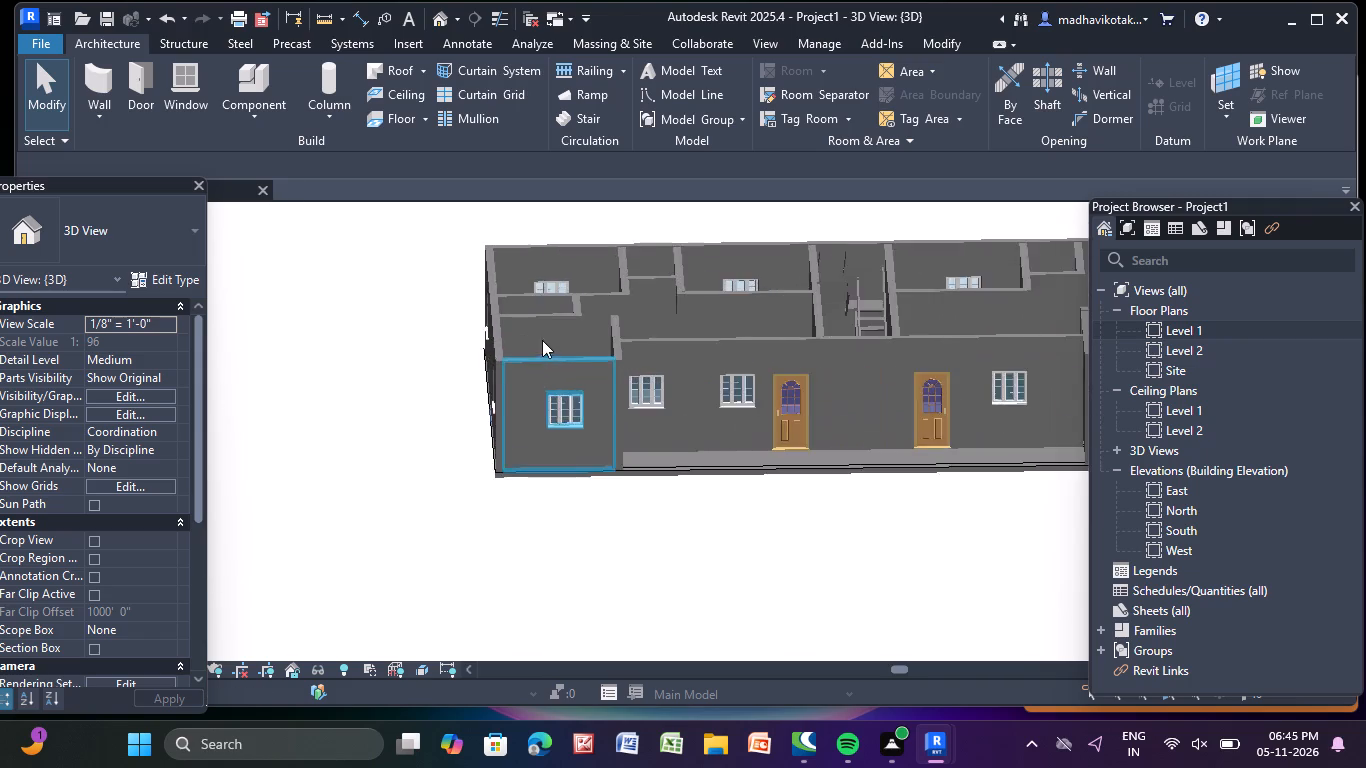
pyautogui.keyDown('shift'); pyautogui.moveTo(561, 450); pyautogui.dragTo(547, 440, button='middle'); pyautogui.keyUp('shift')
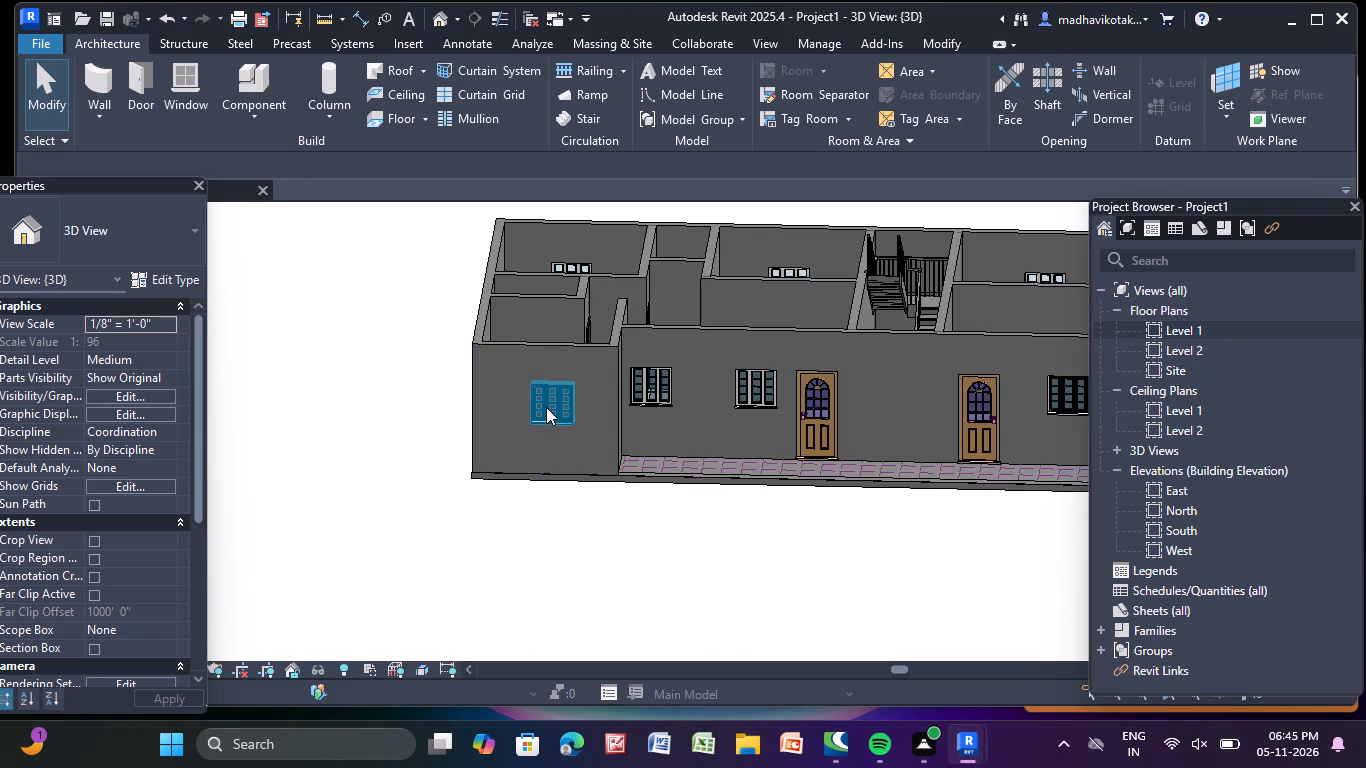
pyautogui.click(546, 407)
pyautogui.click(172, 343)
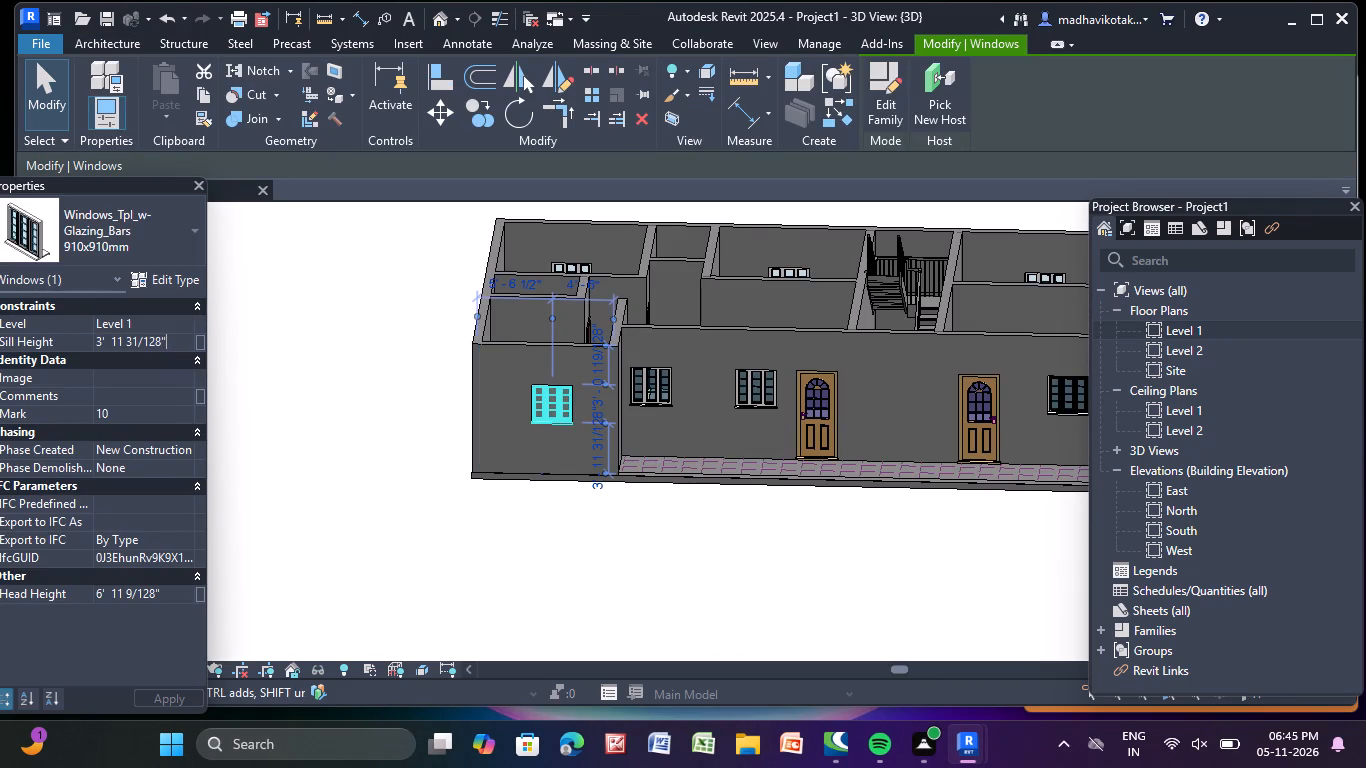
pyautogui.press('BackSpace')
pyautogui.press('BackSpace')
pyautogui.press('BackSpace')
pyautogui.press('BackSpace')
pyautogui.press('BackSpace')
pyautogui.press('BackSpace')
pyautogui.press('BackSpace')
pyautogui.press('BackSpace')
pyautogui.press('BackSpace')
pyautogui.press('BackSpace')
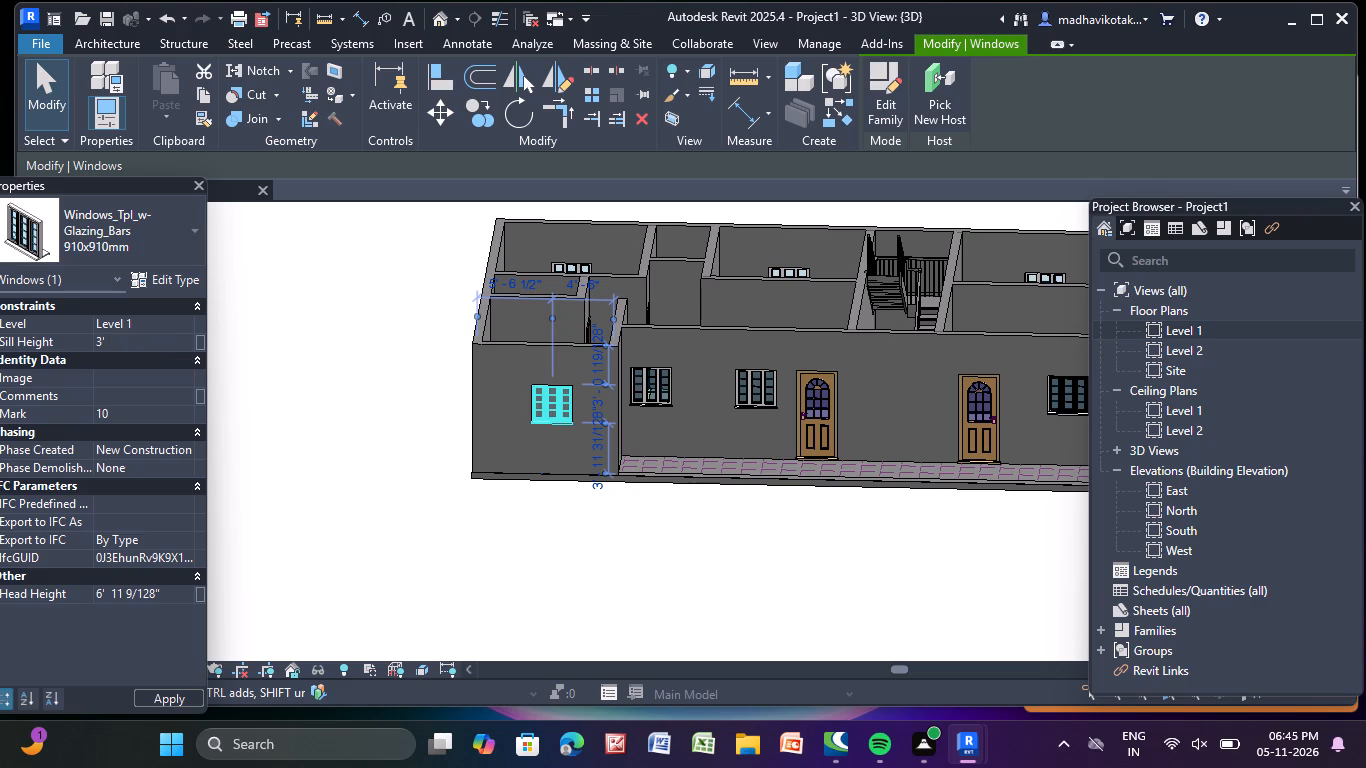
pyautogui.press('Return')
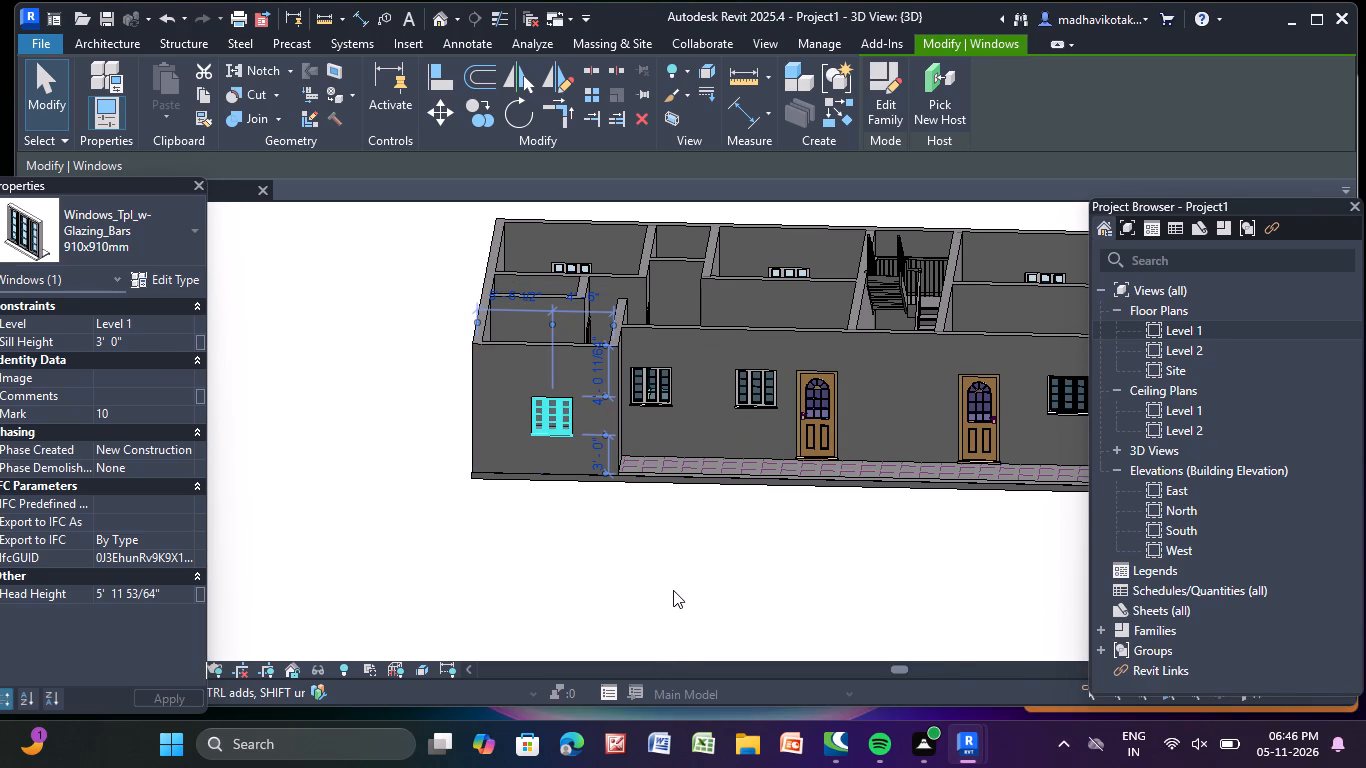
pyautogui.press('Escape')
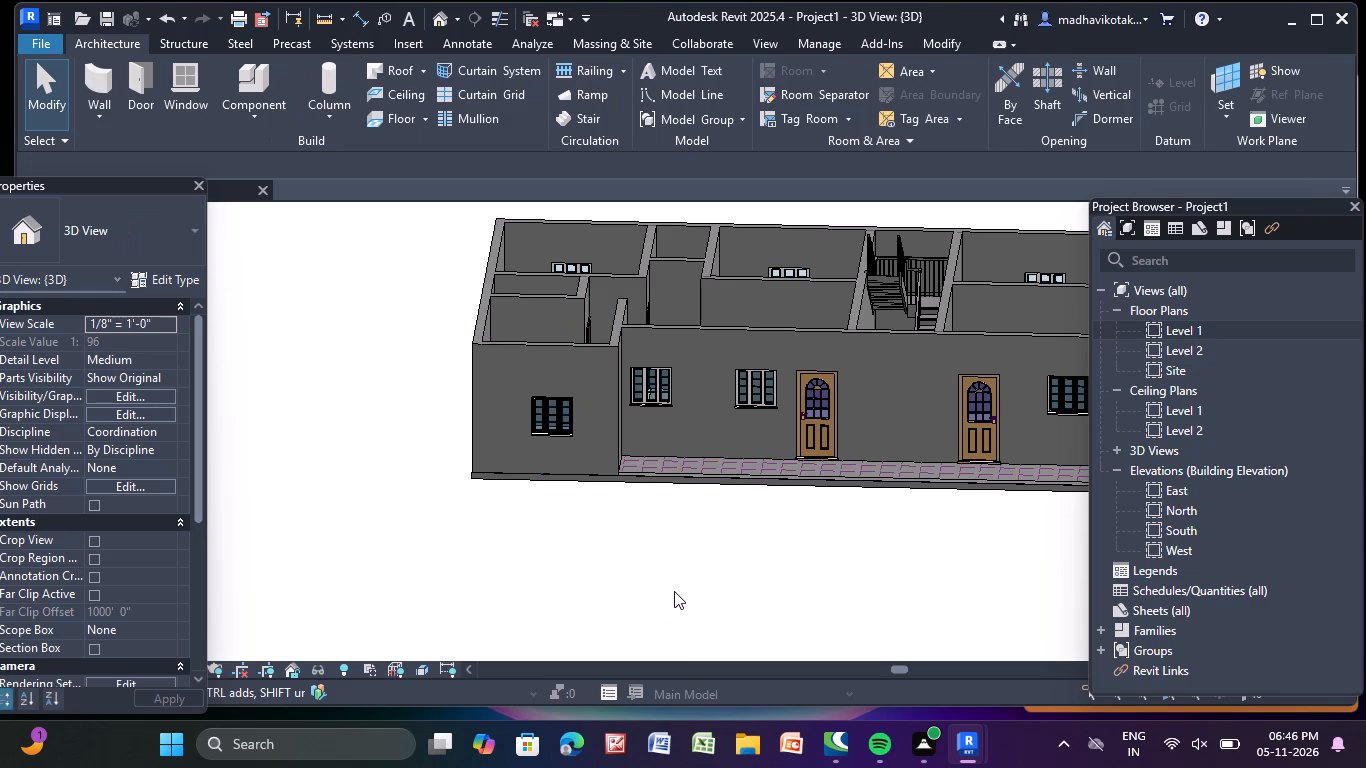
# Set the sill height of the lower living hall's passage-side window nearest the kitchen to 3'.
pyautogui.scroll(3, 660, 420)
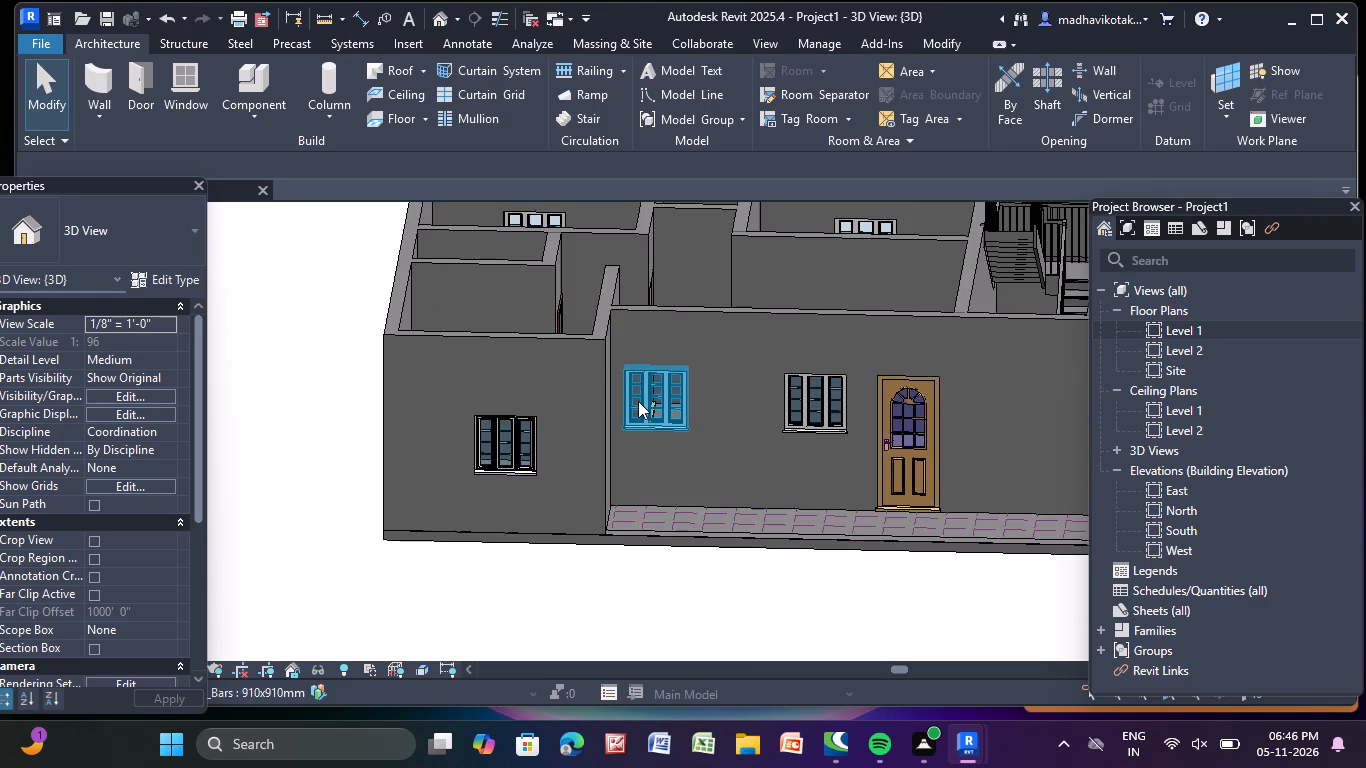
pyautogui.click(638, 401)
pyautogui.click(175, 348)
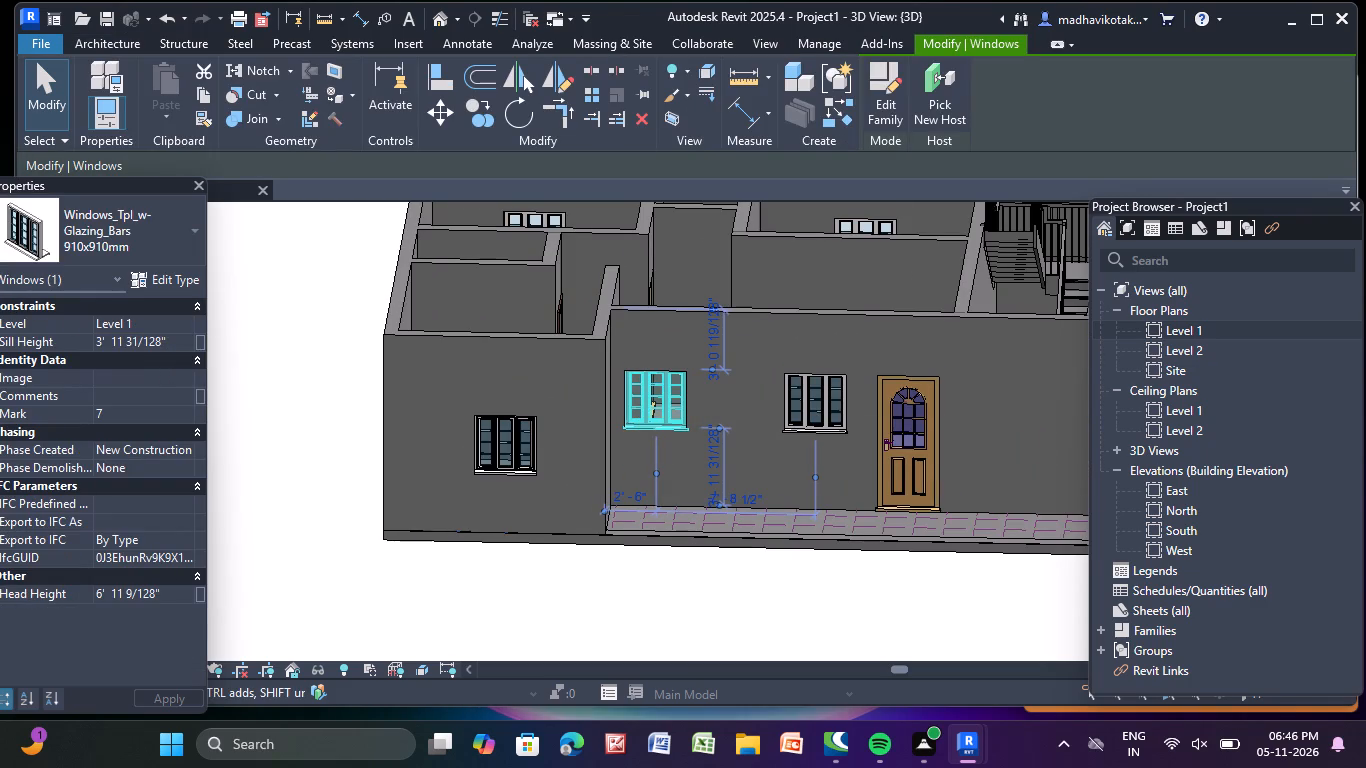
pyautogui.press('BackSpace')
pyautogui.press('BackSpace')
pyautogui.press('BackSpace')
pyautogui.press('BackSpace')
pyautogui.press('BackSpace')
pyautogui.press('BackSpace')
pyautogui.press('BackSpace')
pyautogui.press('BackSpace')
pyautogui.press('BackSpace')
pyautogui.press('BackSpace')
pyautogui.press('BackSpace')
pyautogui.press('BackSpace')
pyautogui.press('BackSpace')
pyautogui.press('BackSpace')
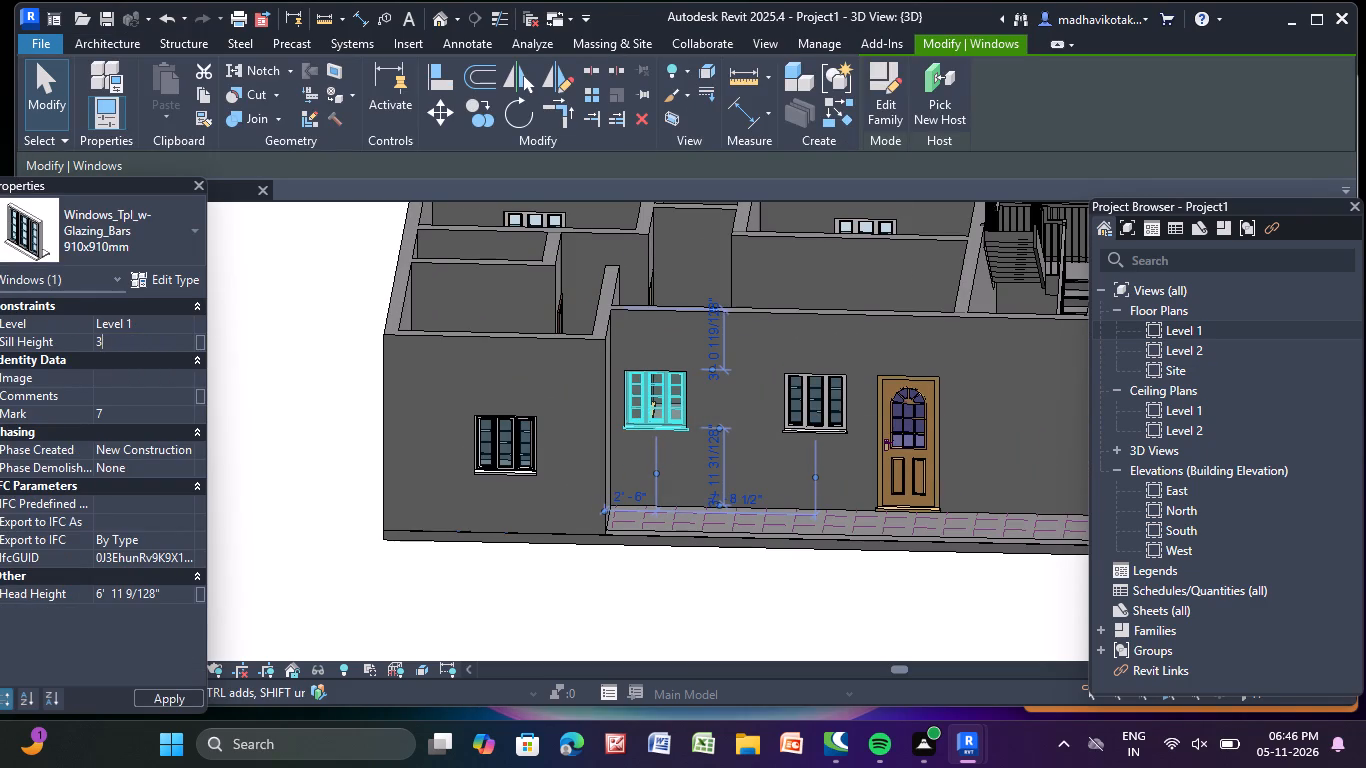
pyautogui.write("3'")
pyautogui.press('Return')
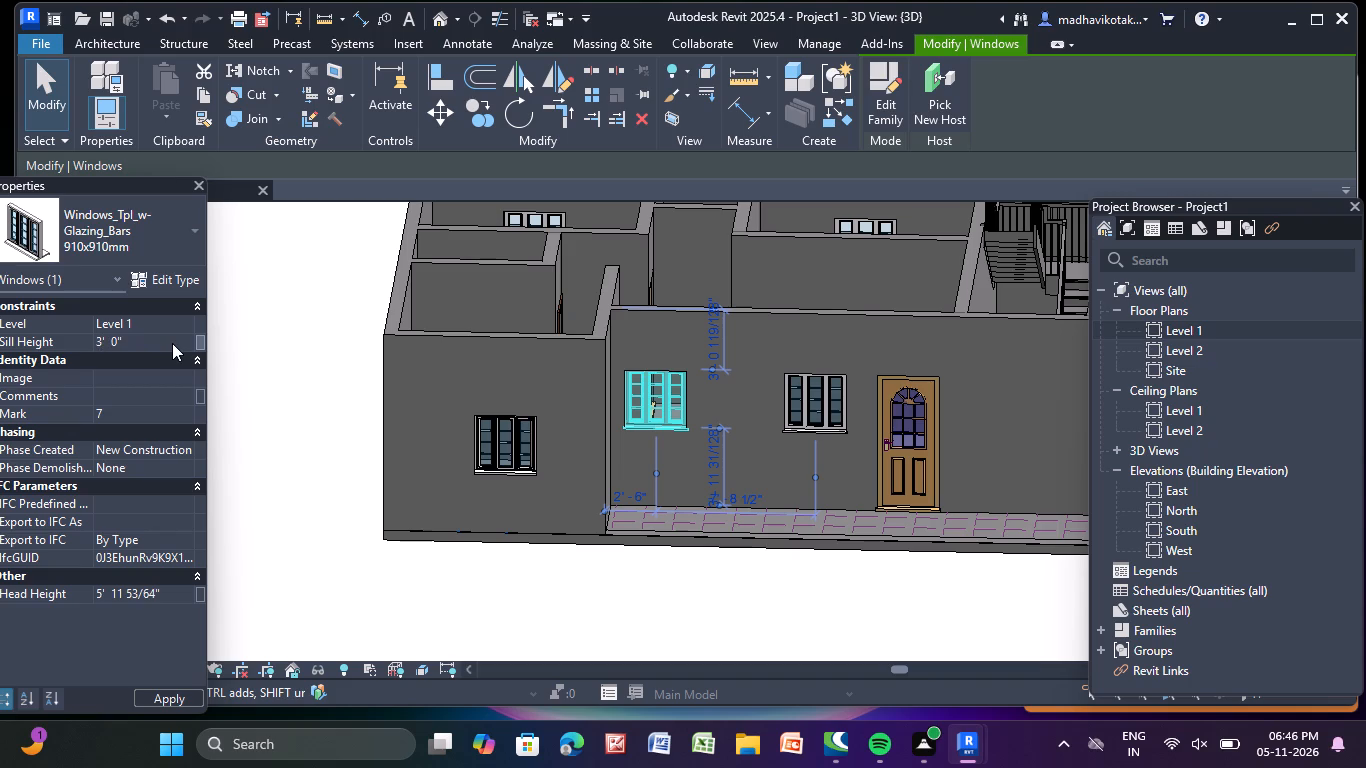
pyautogui.click(256, 394)
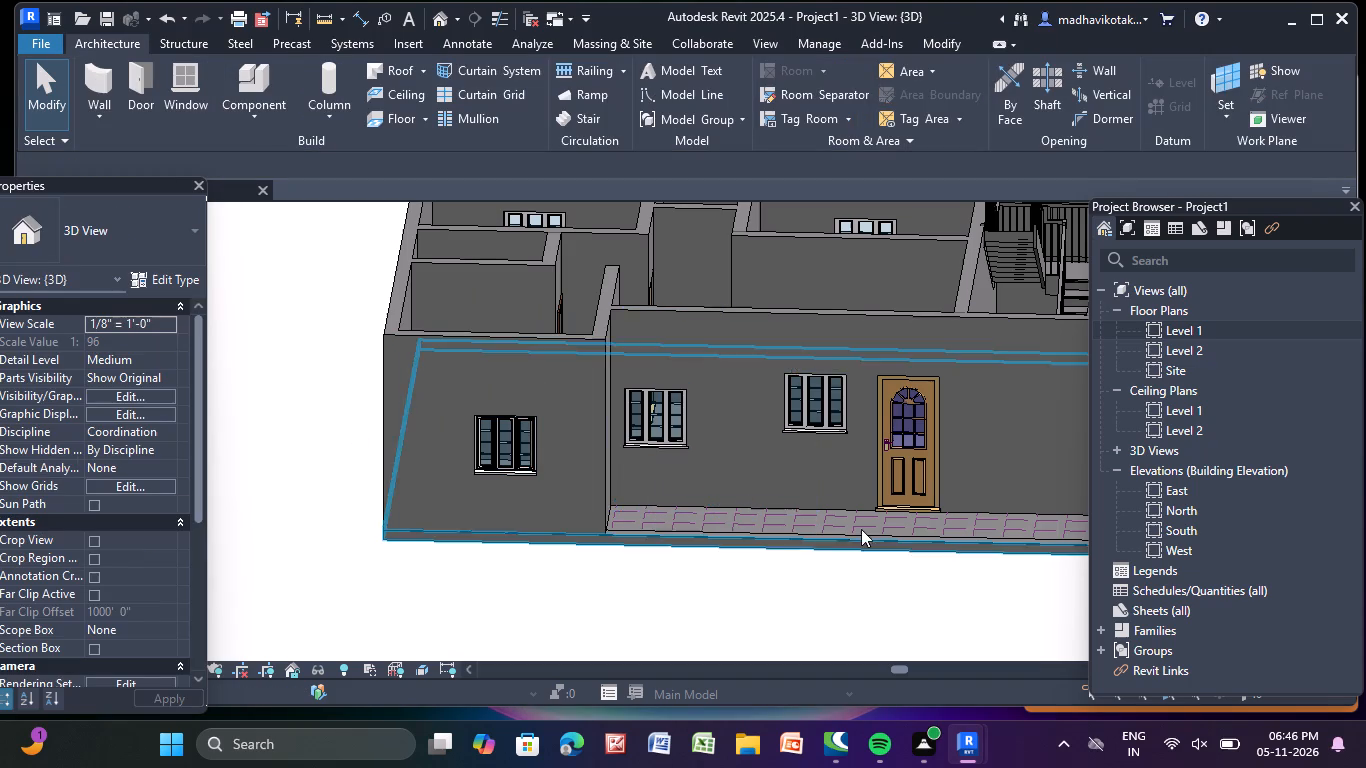
# Set the sill height of the lower living hall's passage-side window beside the arched entrance door to 3'.
pyautogui.click(808, 431)
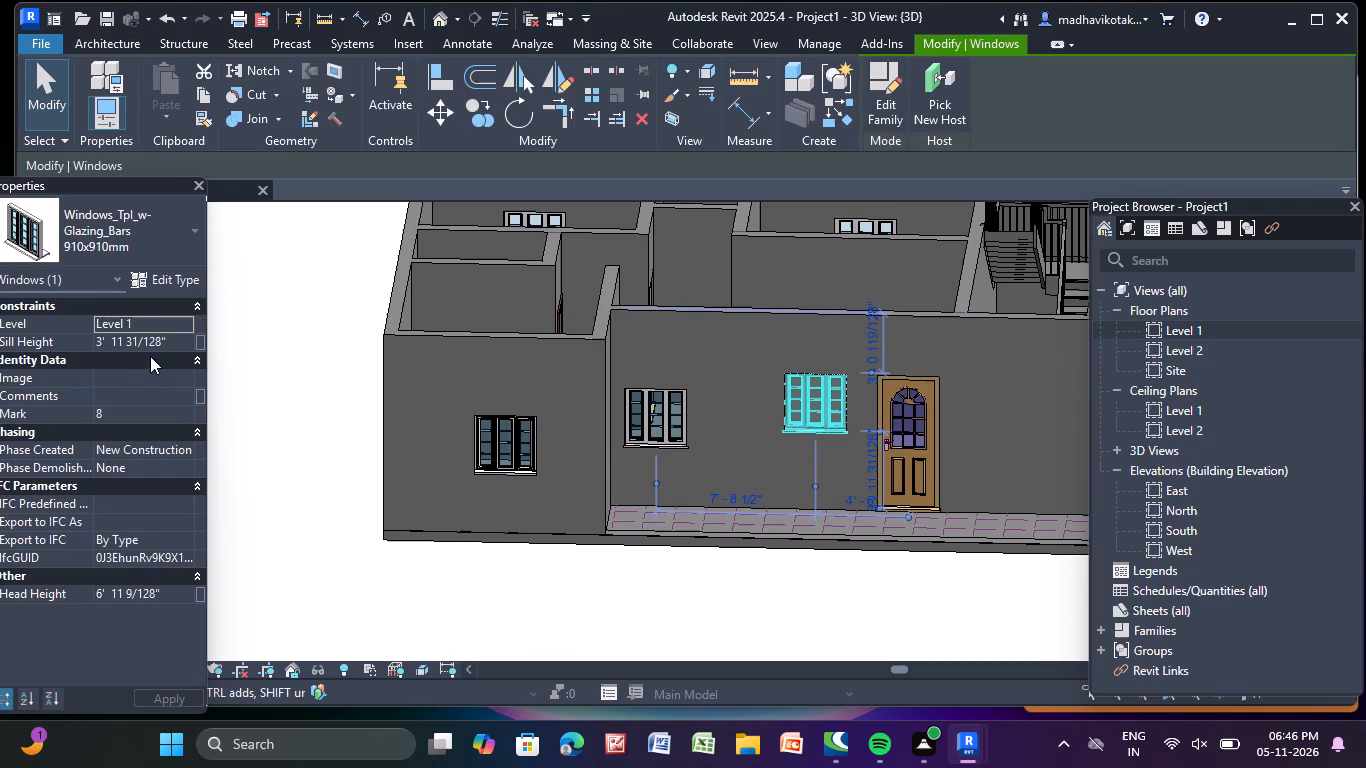
pyautogui.click(170, 344)
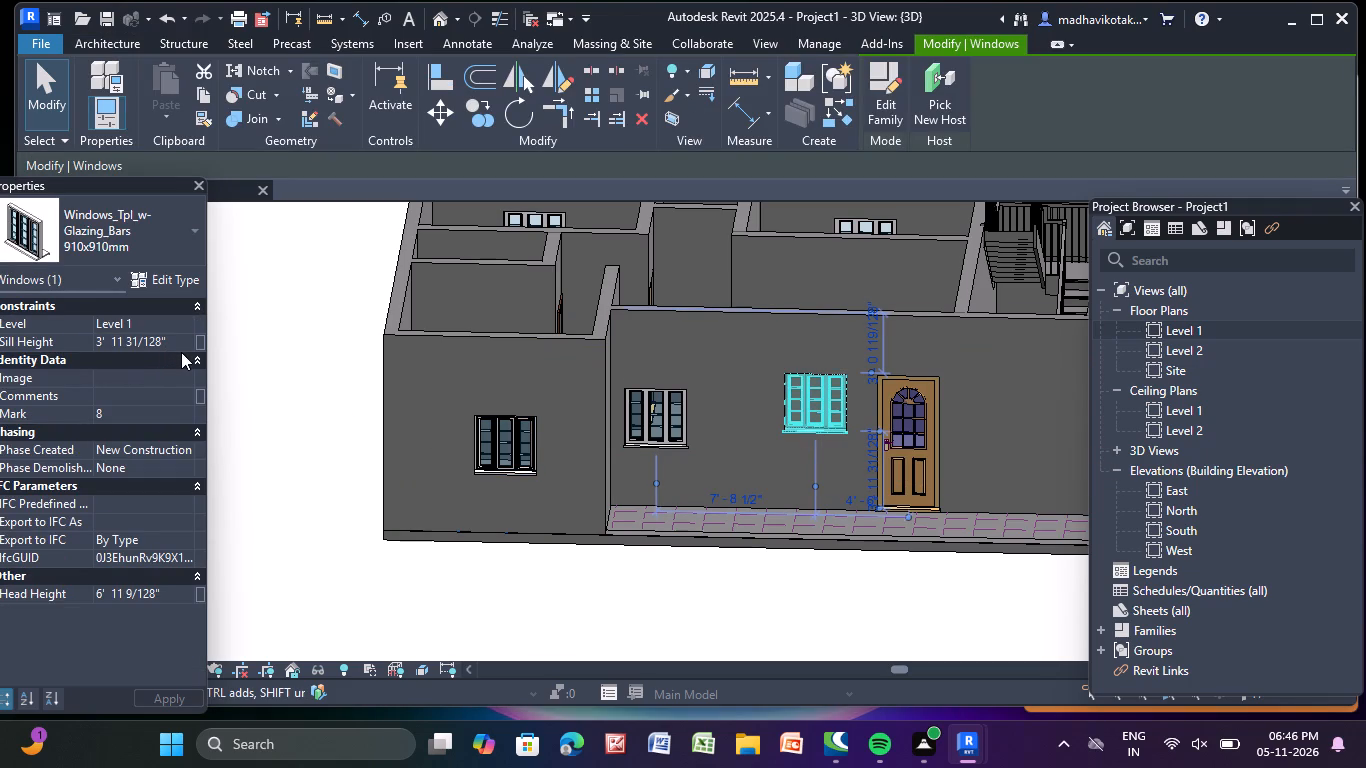
pyautogui.press('BackSpace')
pyautogui.press('BackSpace')
pyautogui.press('BackSpace')
pyautogui.press('BackSpace')
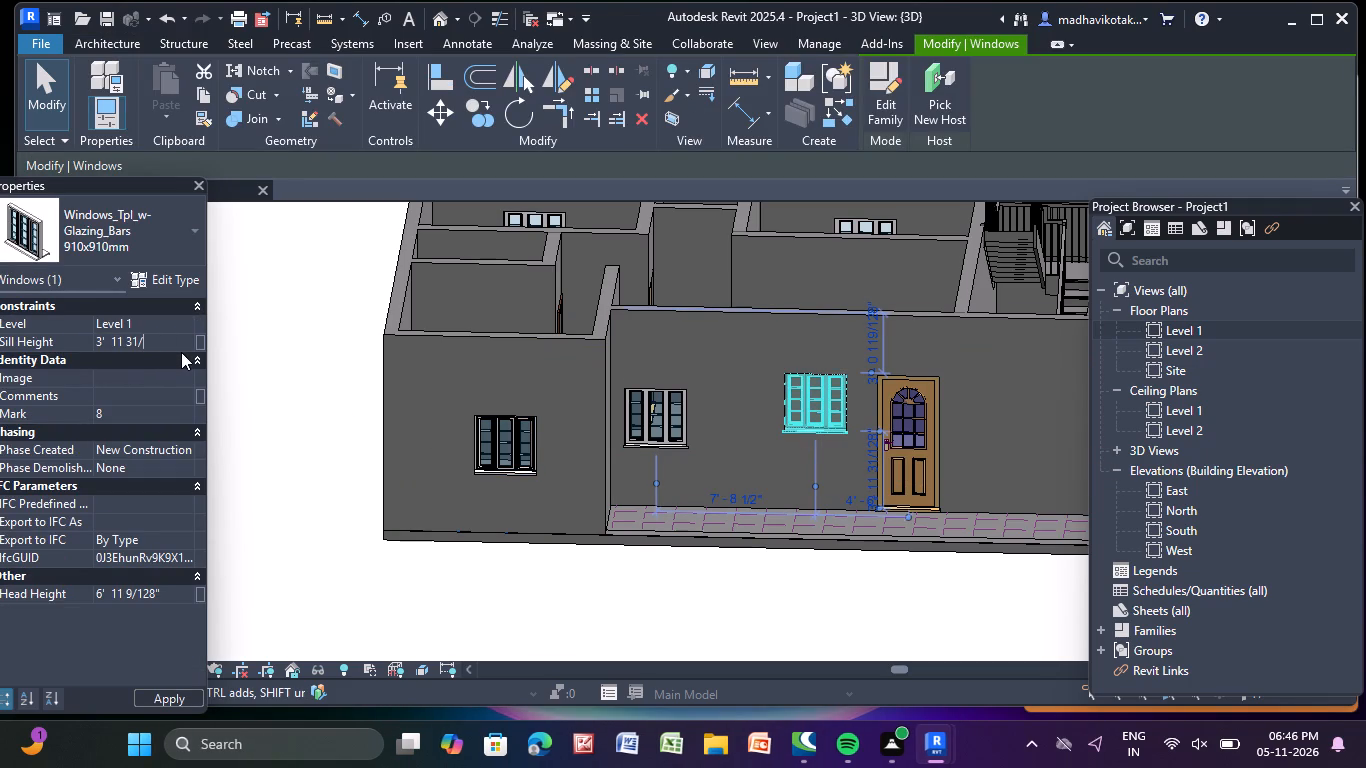
pyautogui.press('BackSpace')
pyautogui.press('BackSpace')
pyautogui.press('BackSpace')
pyautogui.press('BackSpace')
pyautogui.press('BackSpace')
pyautogui.press('BackSpace')
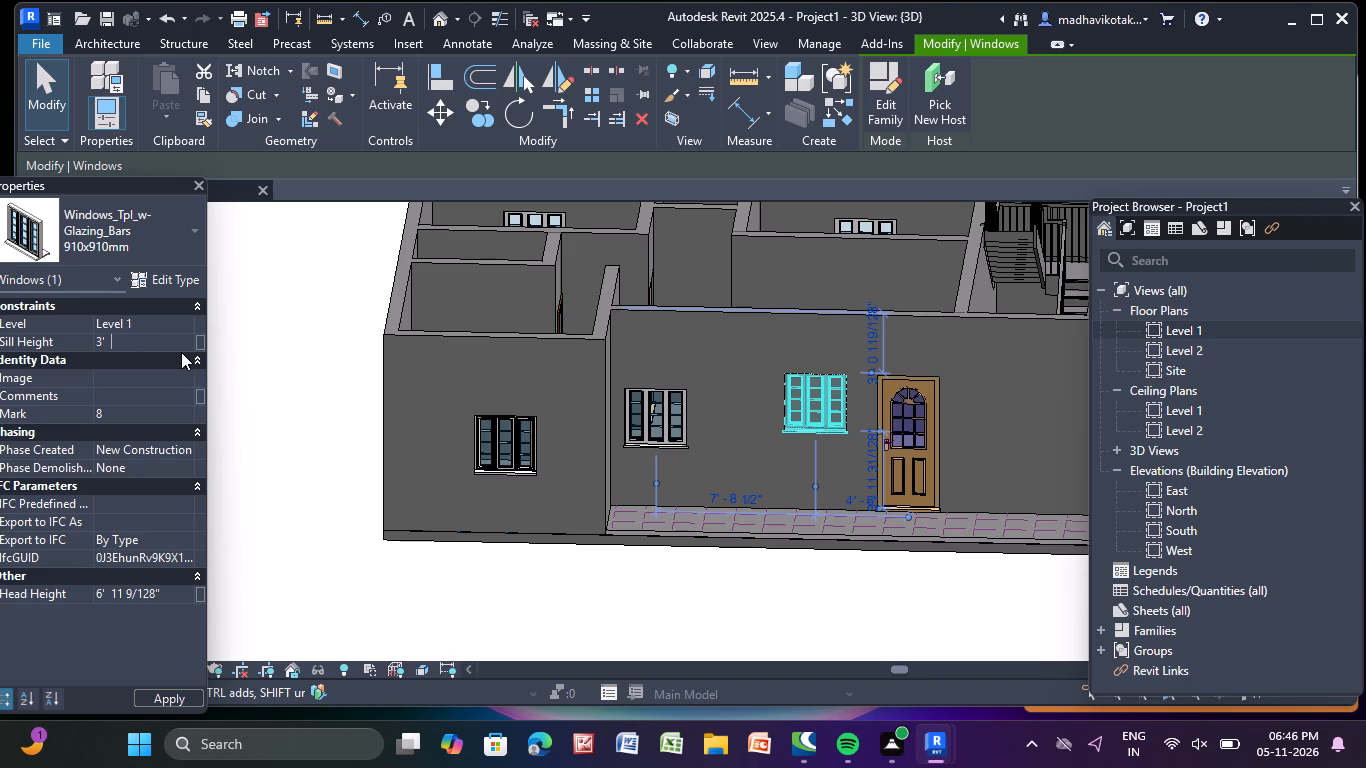
pyautogui.press('Return')
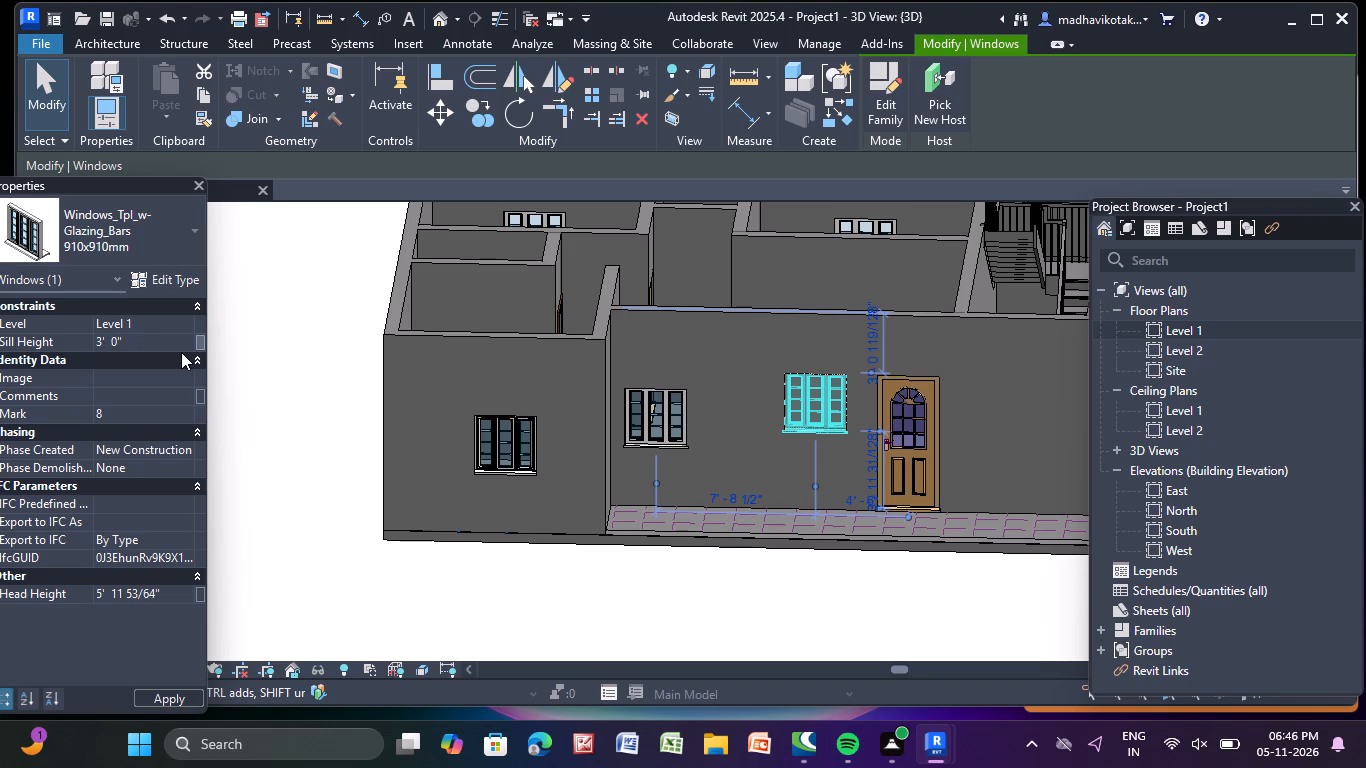
pyautogui.click(286, 386)
# Set the sill height of the upper living hall's passage-side window, between the second arched door and the projecting end room, to 3'.
pyautogui.moveTo(944, 507); pyautogui.dragTo(448, 489, button='middle')
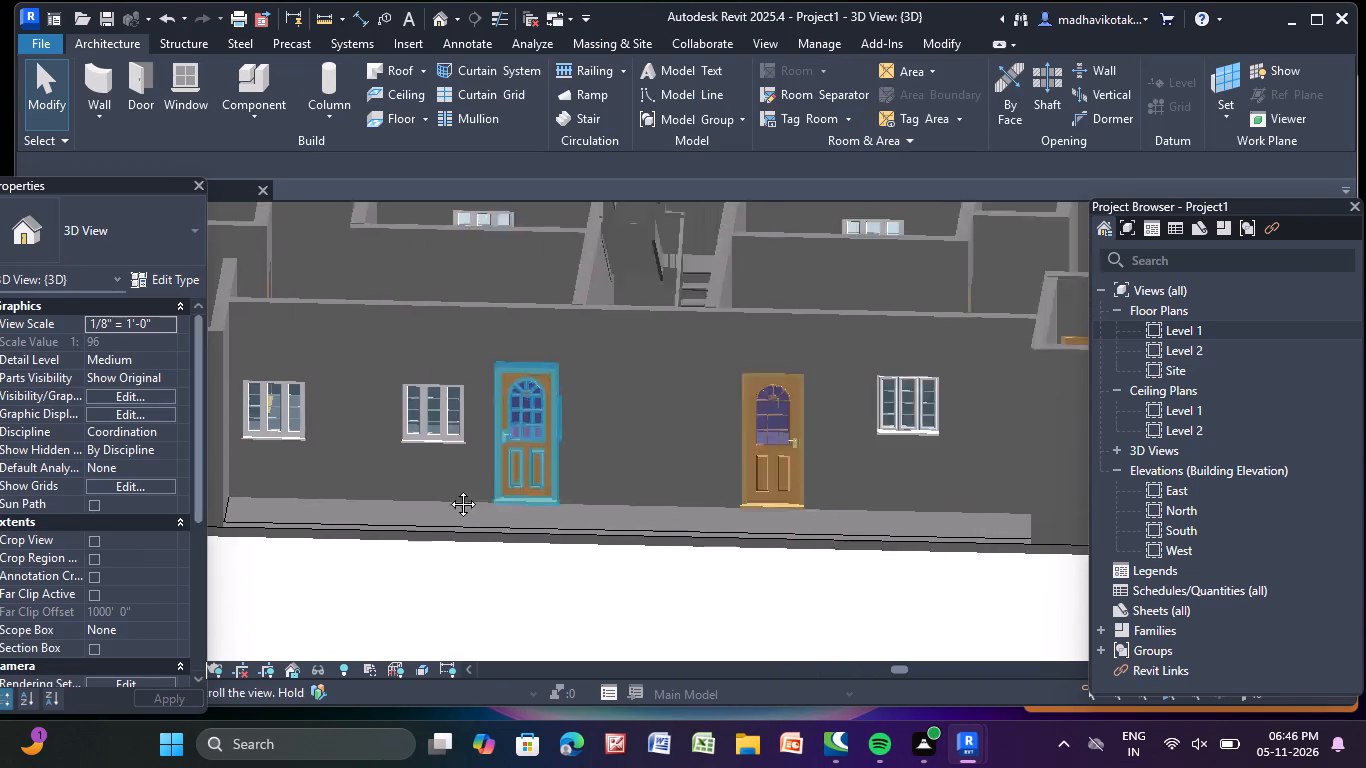
pyautogui.moveTo(448, 489); pyautogui.dragTo(302, 457, button='middle')
pyautogui.click(647, 381)
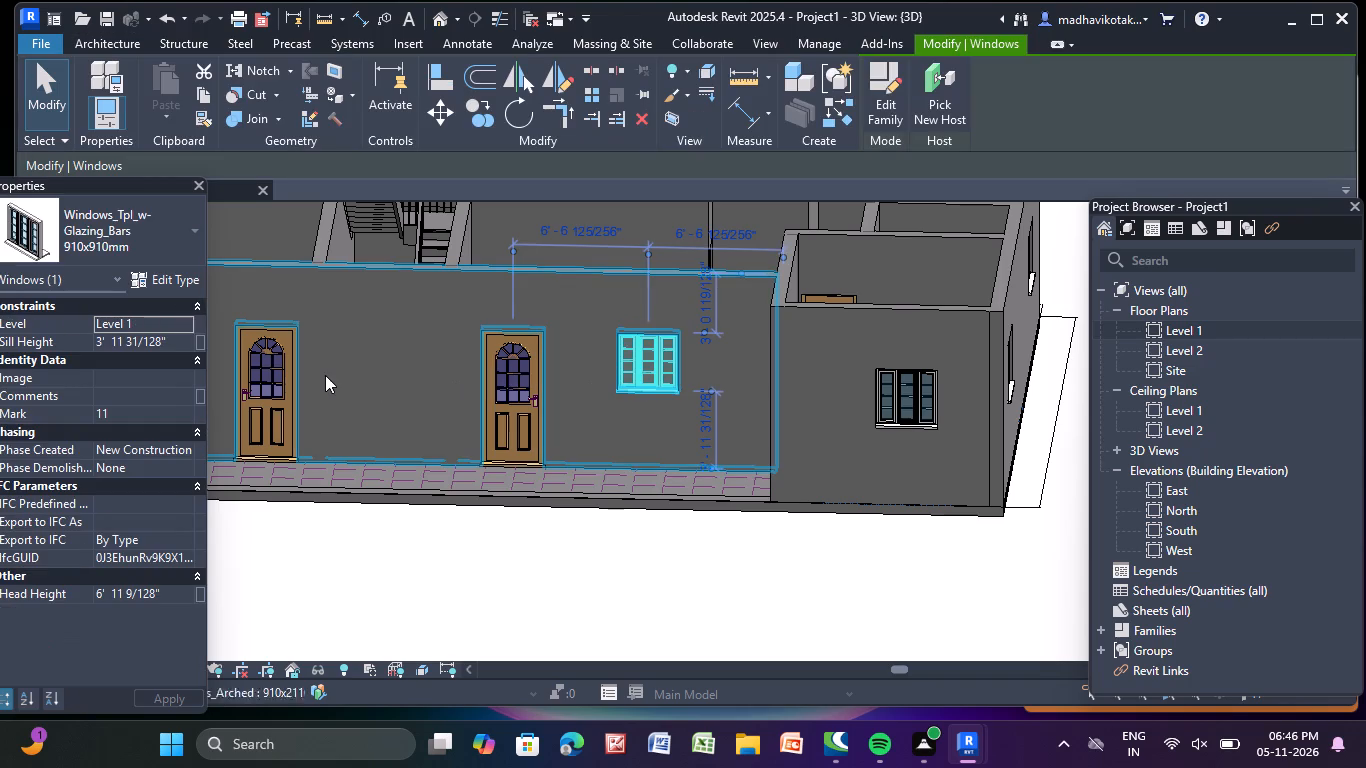
pyautogui.click(174, 343)
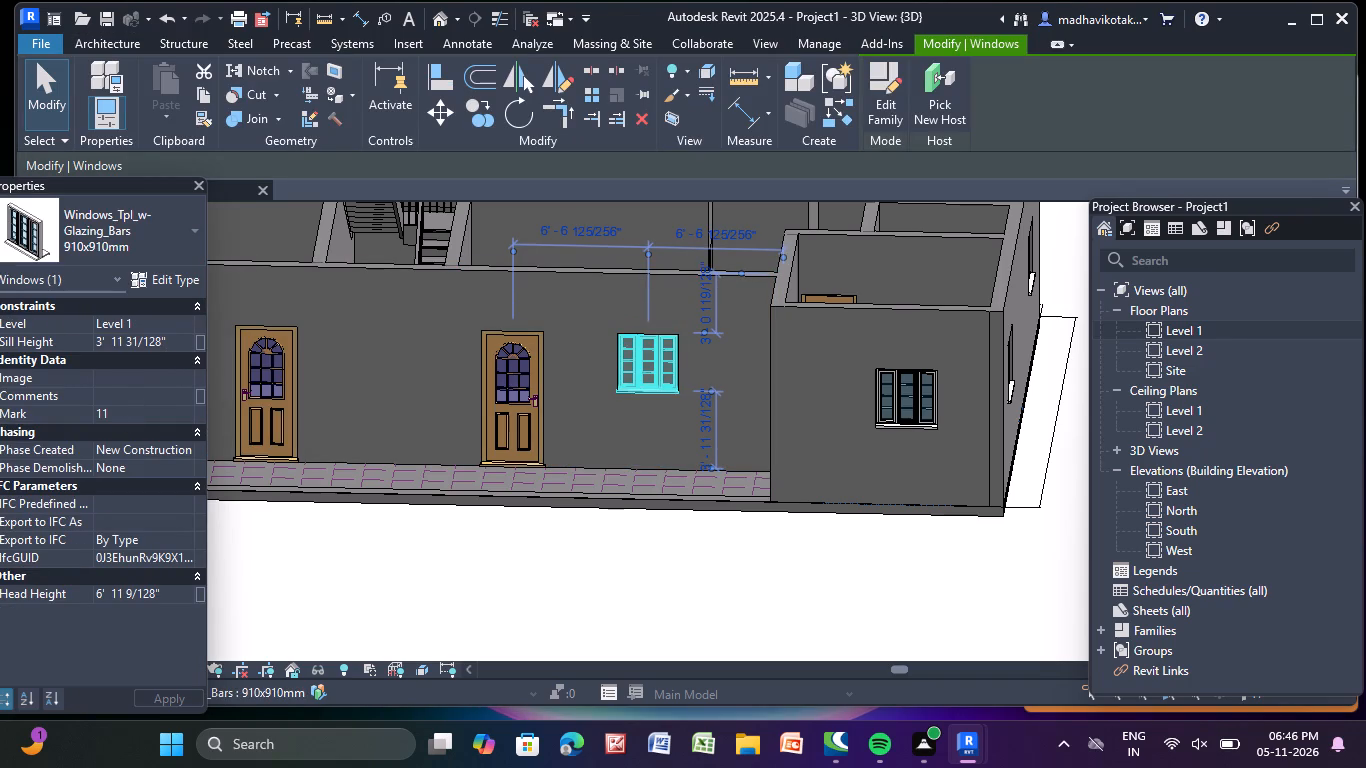
pyautogui.press('BackSpace')
pyautogui.press('BackSpace')
pyautogui.press('BackSpace')
pyautogui.press('BackSpace')
pyautogui.press('BackSpace')
pyautogui.press('BackSpace')
pyautogui.press('BackSpace')
pyautogui.press('BackSpace')
pyautogui.press('BackSpace')
pyautogui.press('BackSpace')
pyautogui.press('BackSpace')
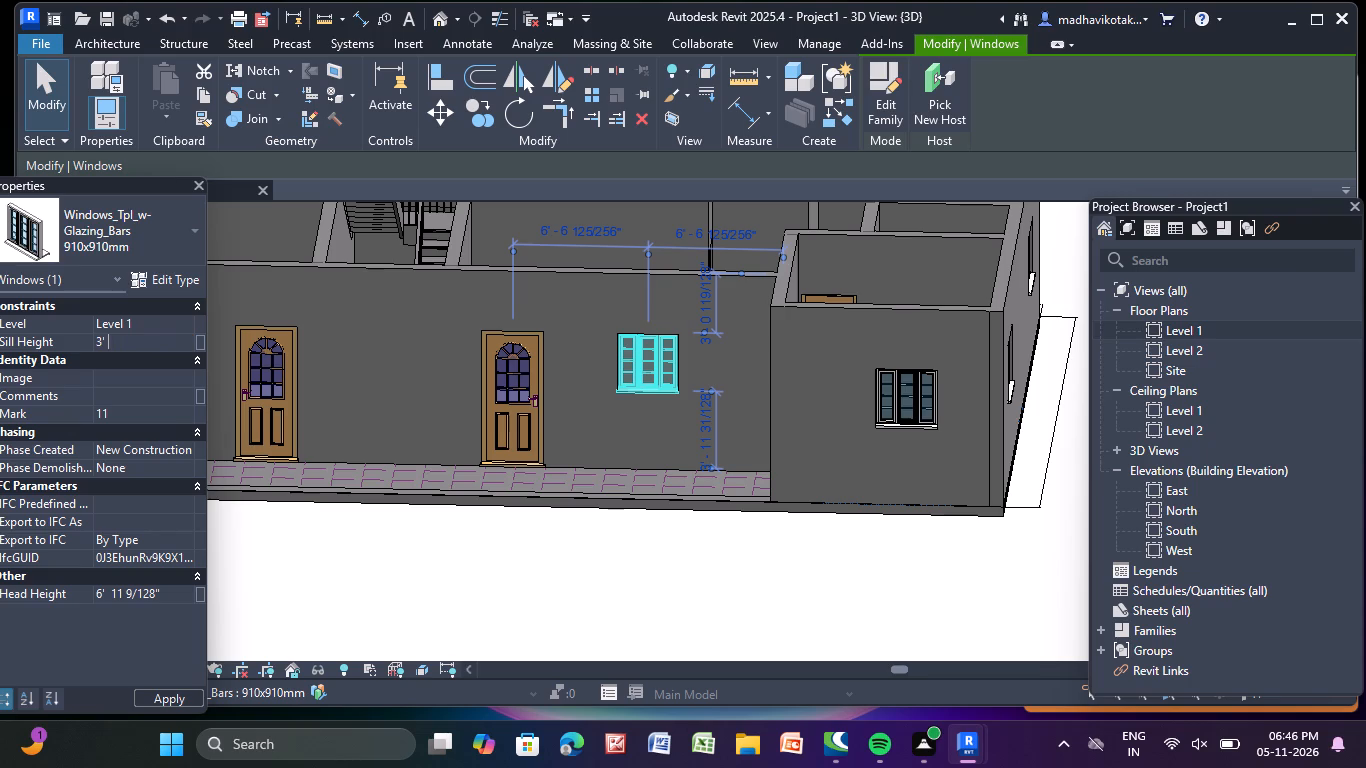
pyautogui.press('Return')
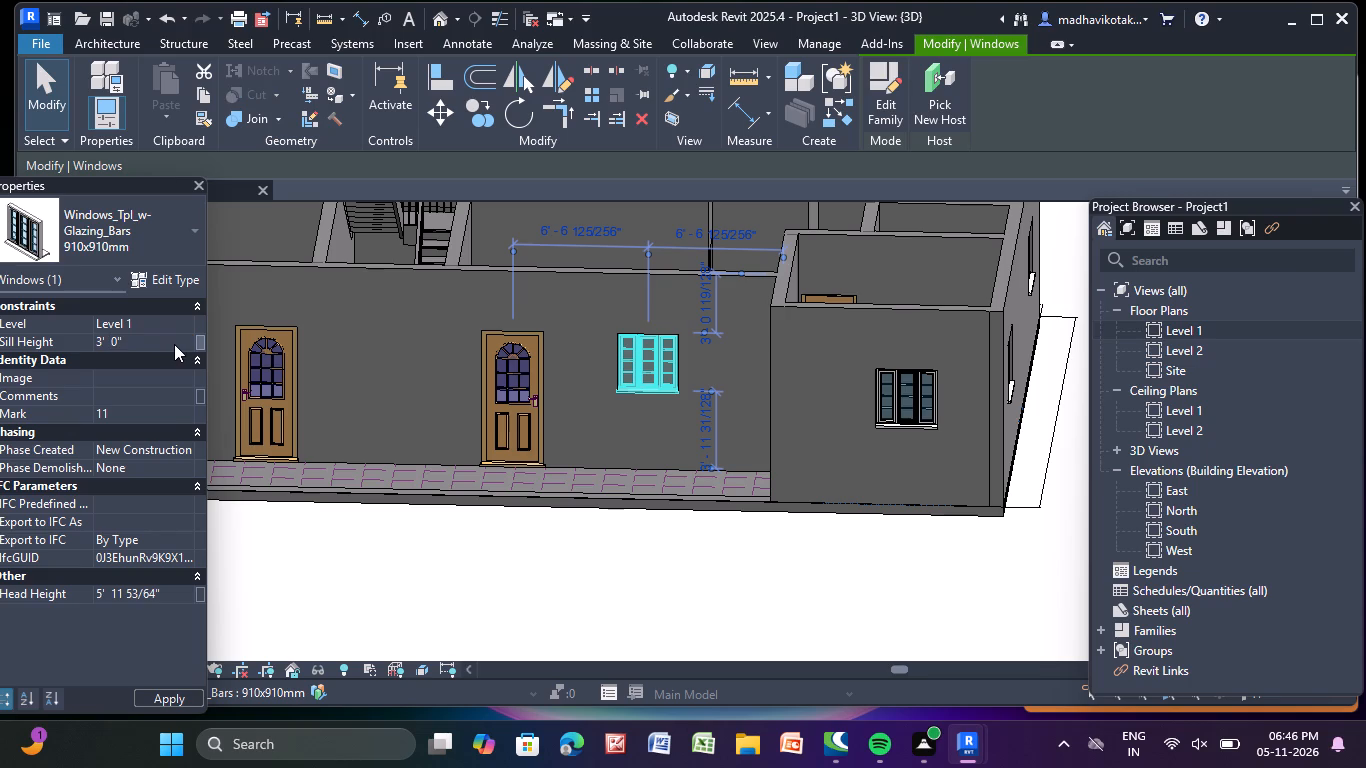
pyautogui.click(401, 489)
pyautogui.click(335, 581)
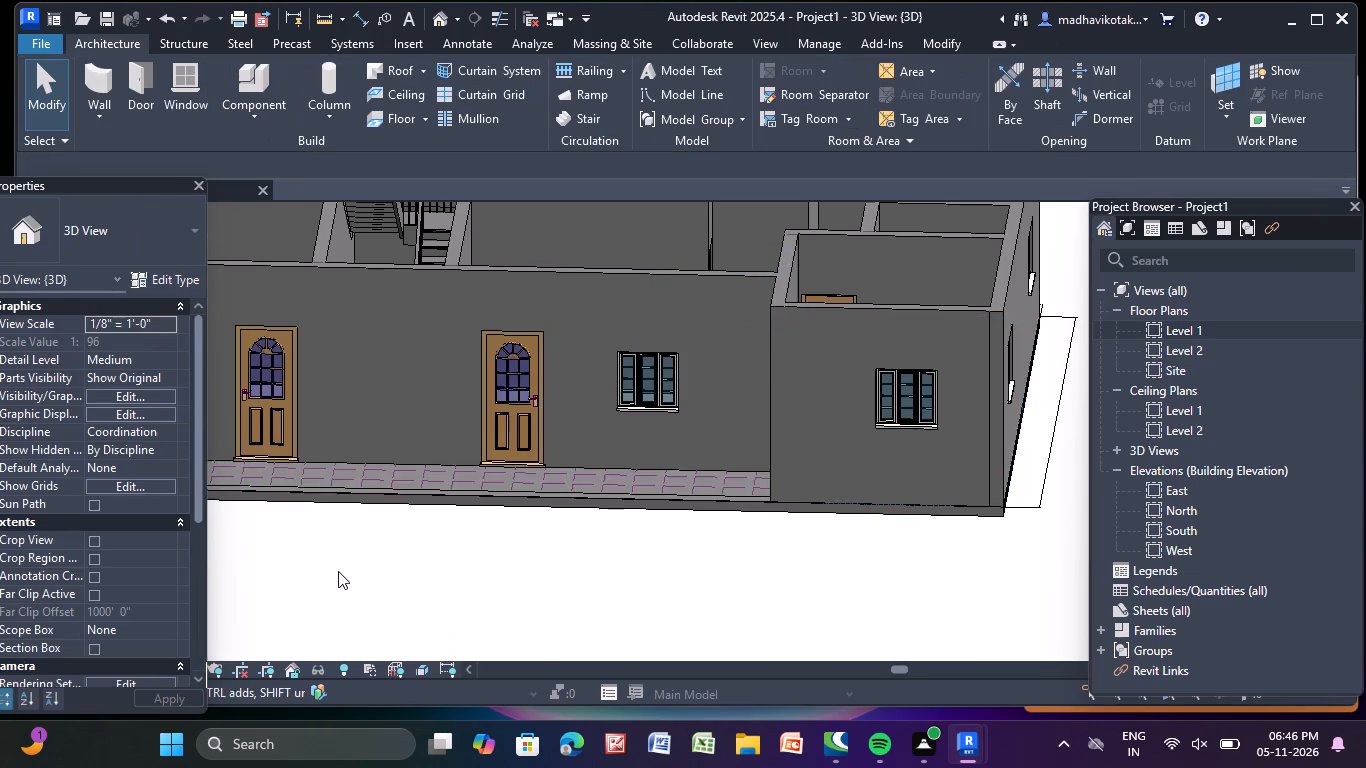
# Set the sill height of the front window in the projecting room at the building's upper end to 3'.
pyautogui.scroll(-4, 338, 571)
pyautogui.moveTo(338, 568); pyautogui.dragTo(1, 475, button='middle')
pyautogui.scroll(4, 336, 452)
pyautogui.moveTo(341, 438); pyautogui.dragTo(852, 608, button='middle')
pyautogui.moveTo(848, 611); pyautogui.dragTo(784, 746, button='middle')
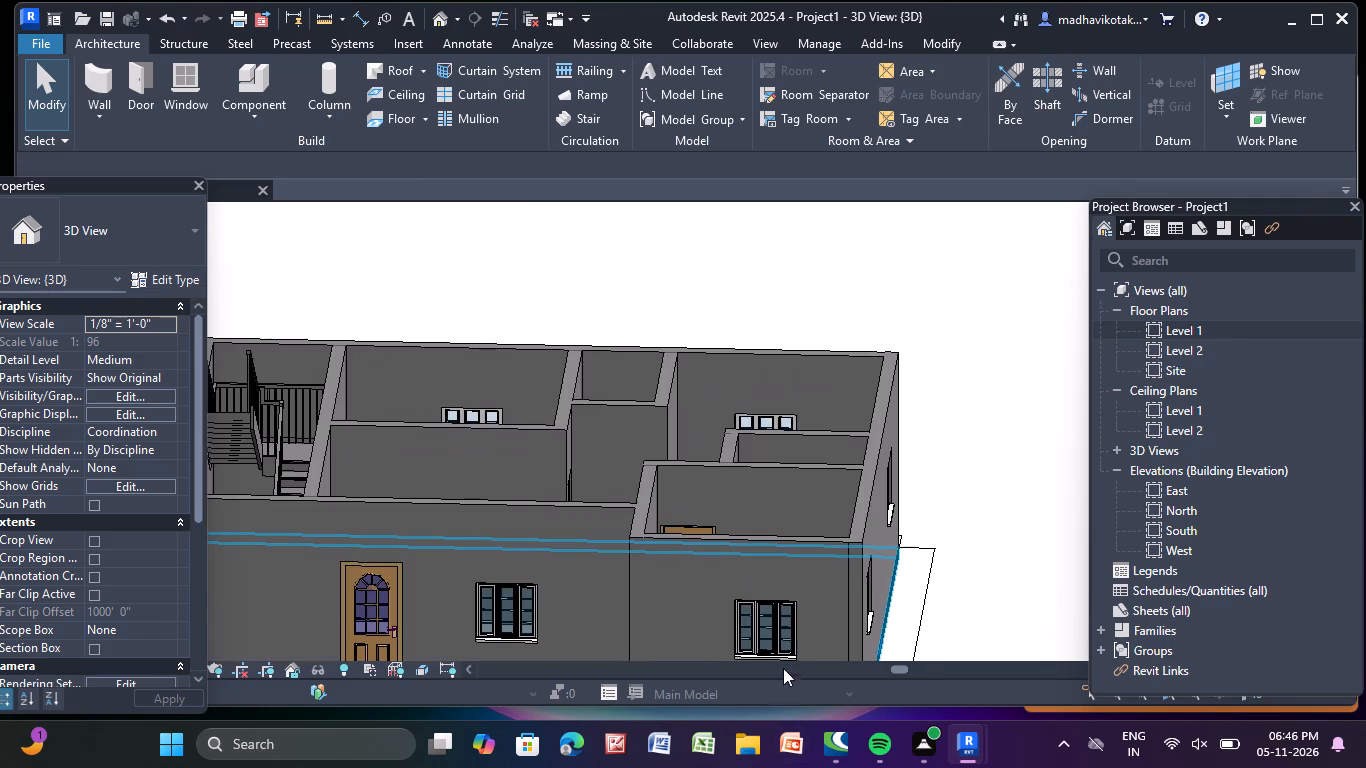
pyautogui.moveTo(774, 636); pyautogui.dragTo(755, 377, button='middle')
pyautogui.scroll(1, 755, 373)
pyautogui.click(760, 357)
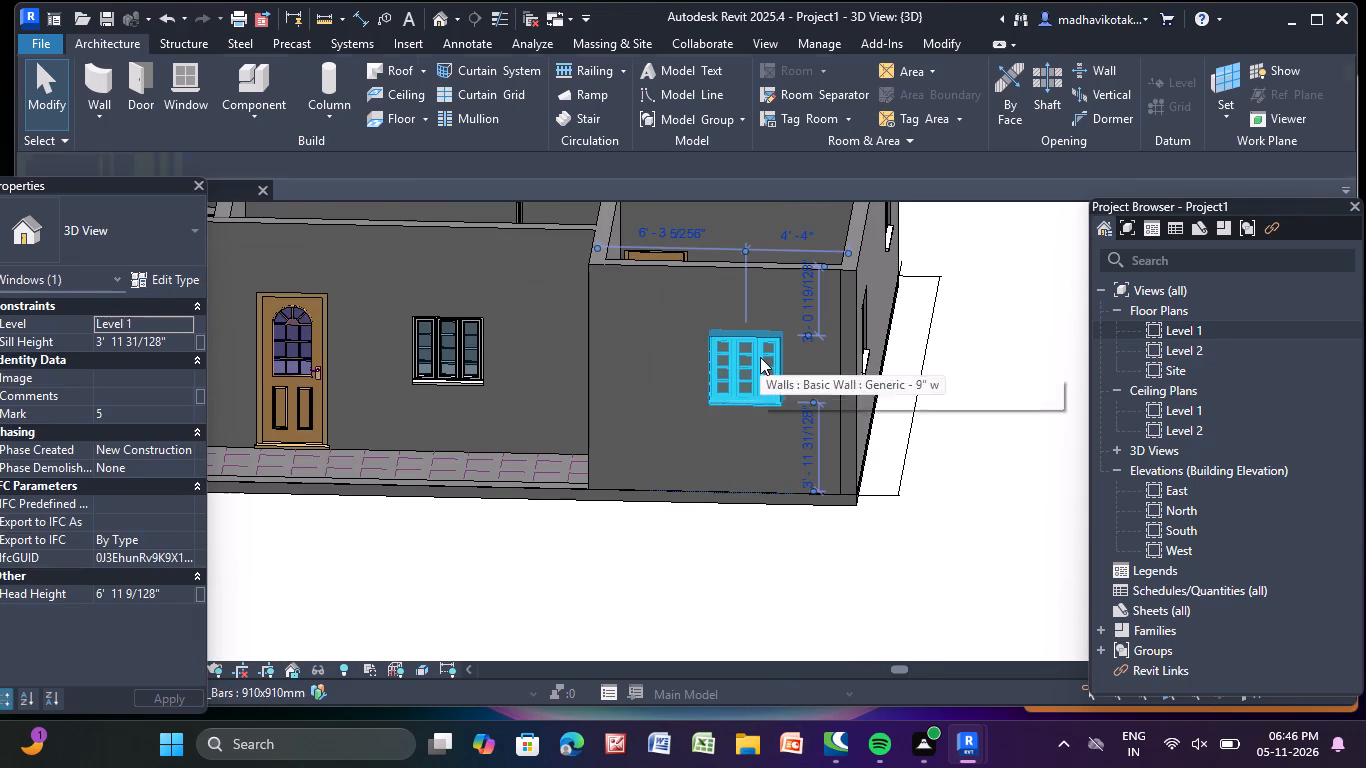
pyautogui.click(183, 346)
pyautogui.click(183, 340)
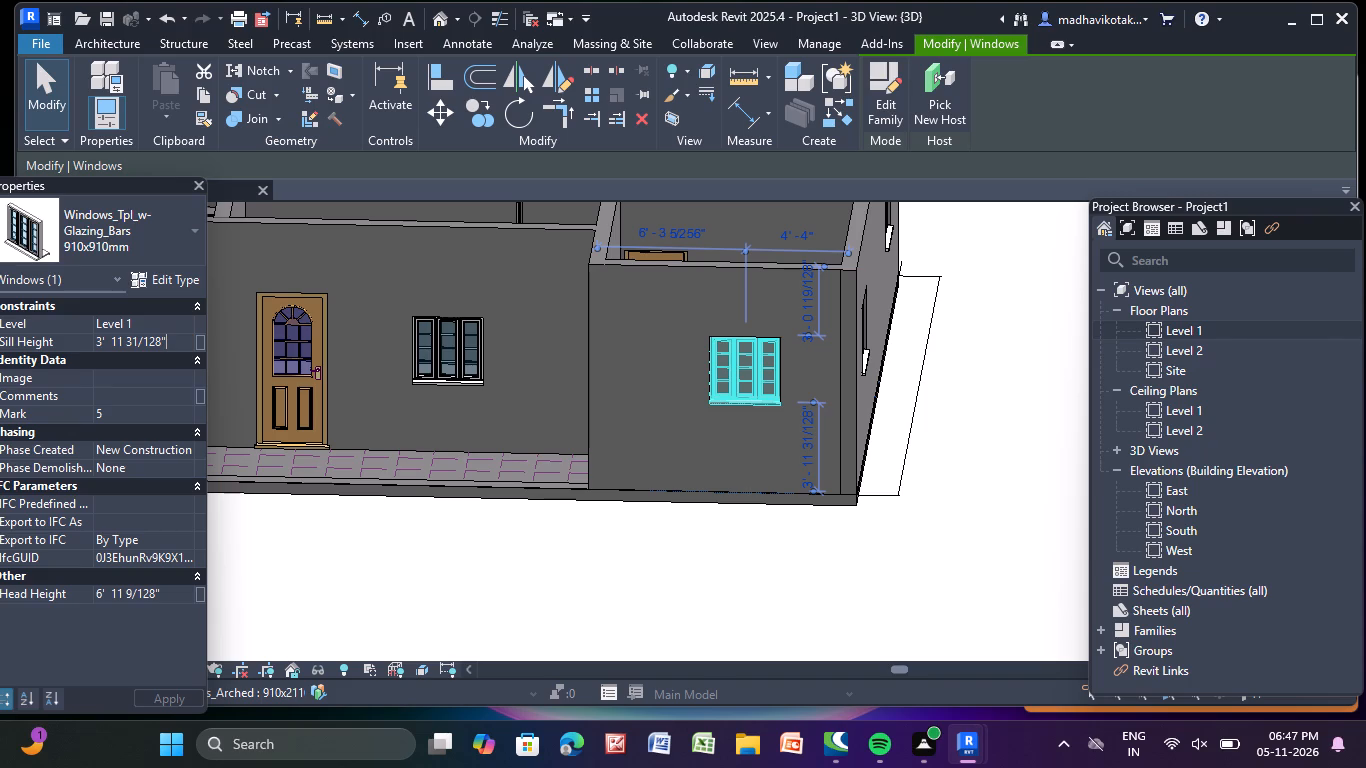
pyautogui.click(183, 340)
pyautogui.press('BackSpace')
pyautogui.press('BackSpace')
pyautogui.press('BackSpace')
pyautogui.press('BackSpace')
pyautogui.press('BackSpace')
pyautogui.press('BackSpace')
pyautogui.press('BackSpace')
pyautogui.press('BackSpace')
pyautogui.press('BackSpace')
pyautogui.press('BackSpace')
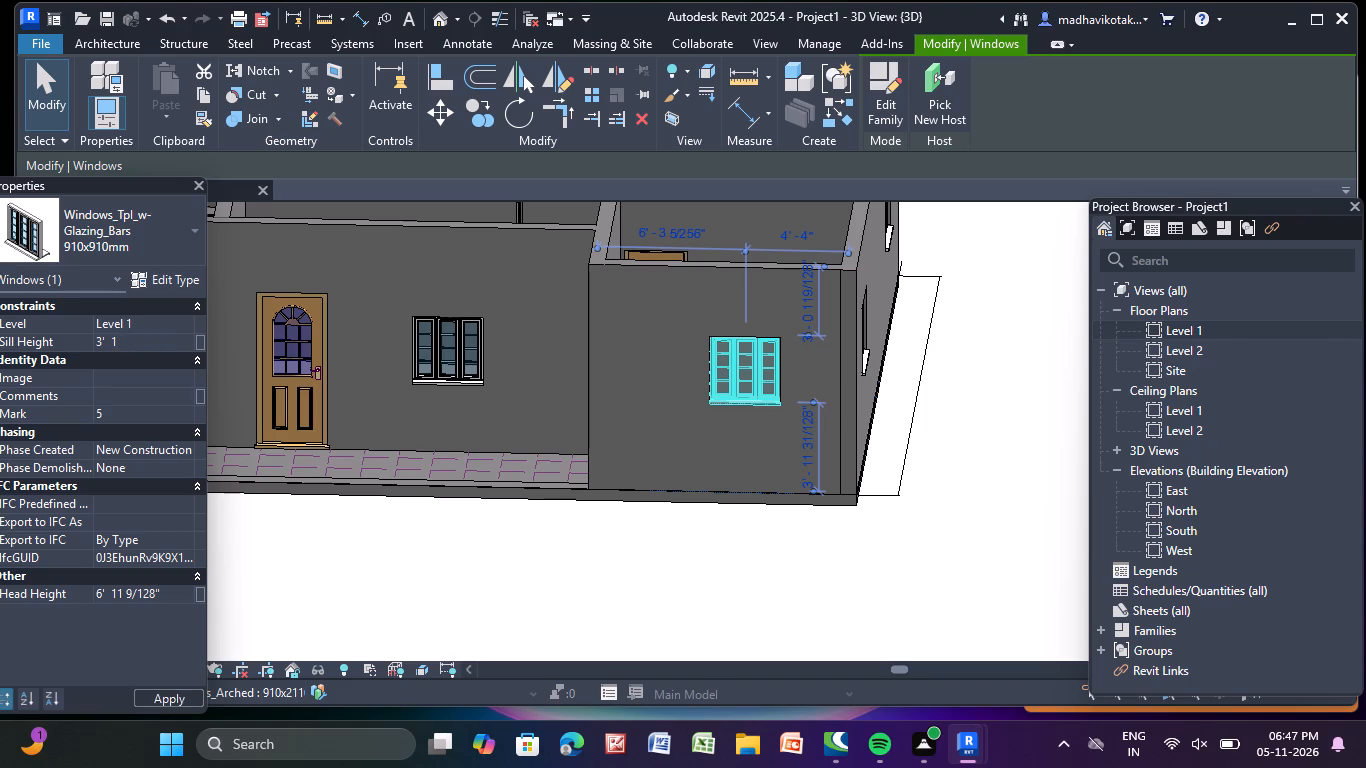
pyautogui.press('Return')
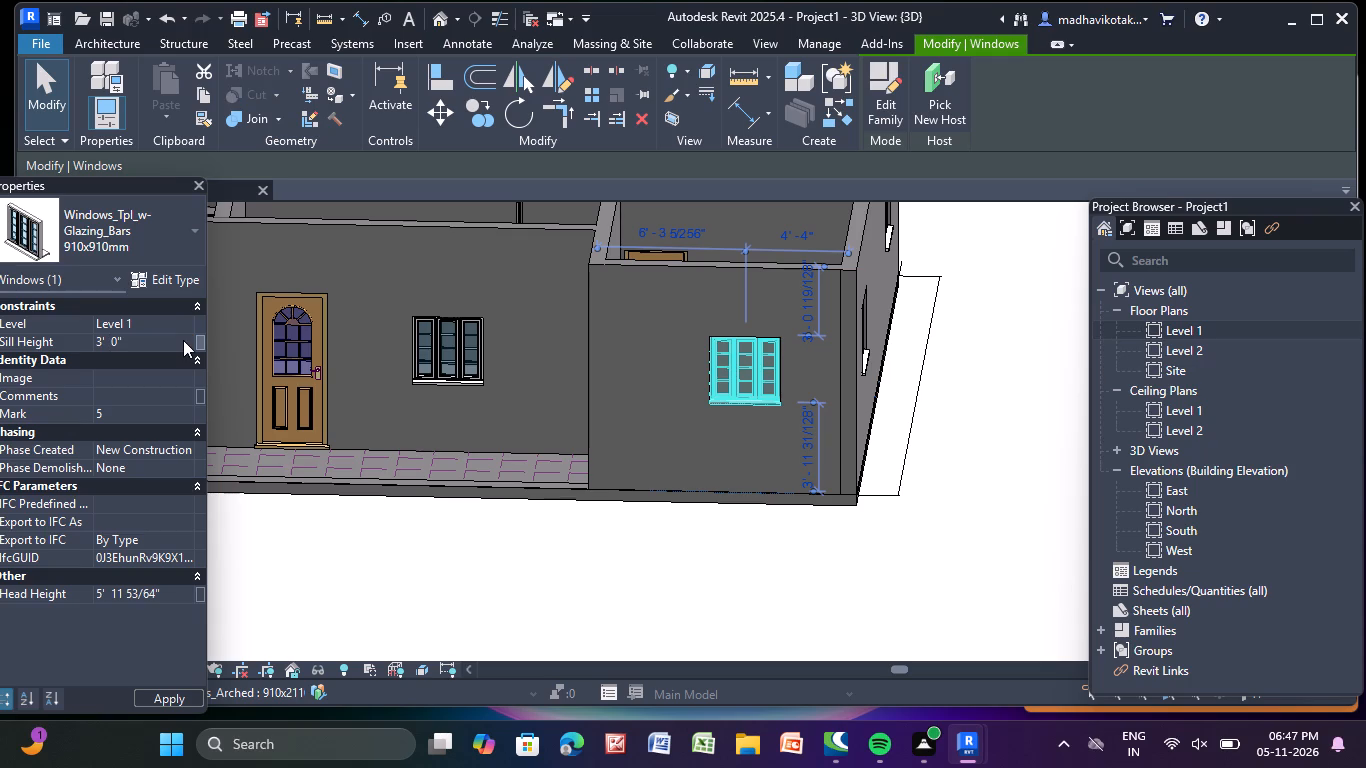
pyautogui.click(725, 562)
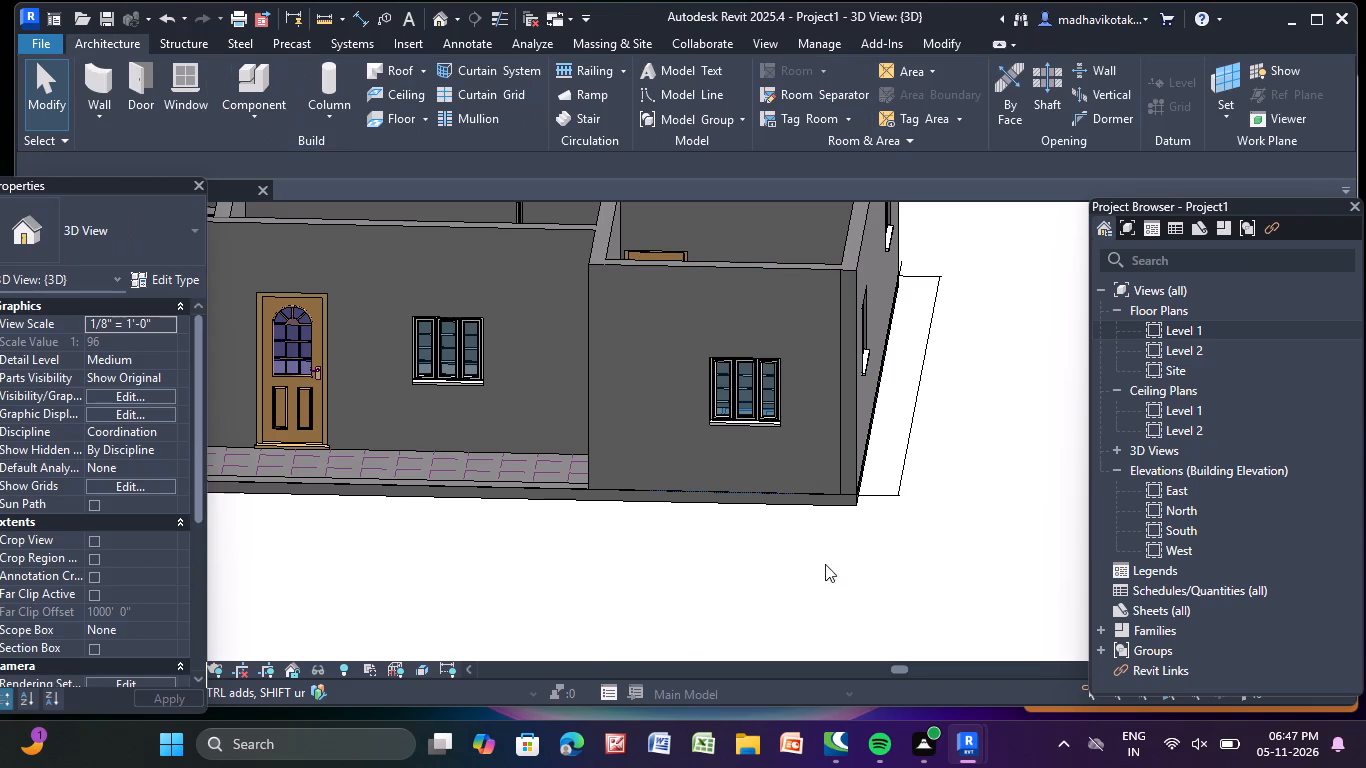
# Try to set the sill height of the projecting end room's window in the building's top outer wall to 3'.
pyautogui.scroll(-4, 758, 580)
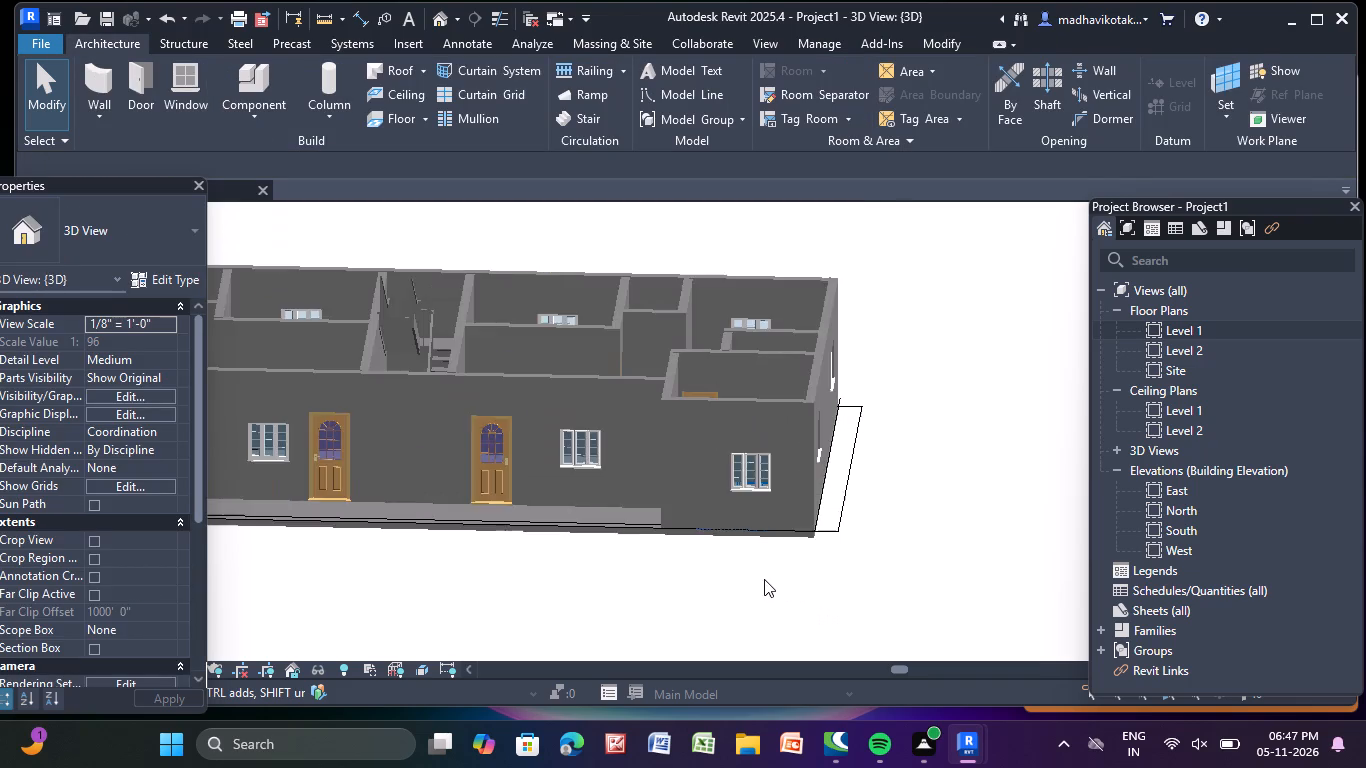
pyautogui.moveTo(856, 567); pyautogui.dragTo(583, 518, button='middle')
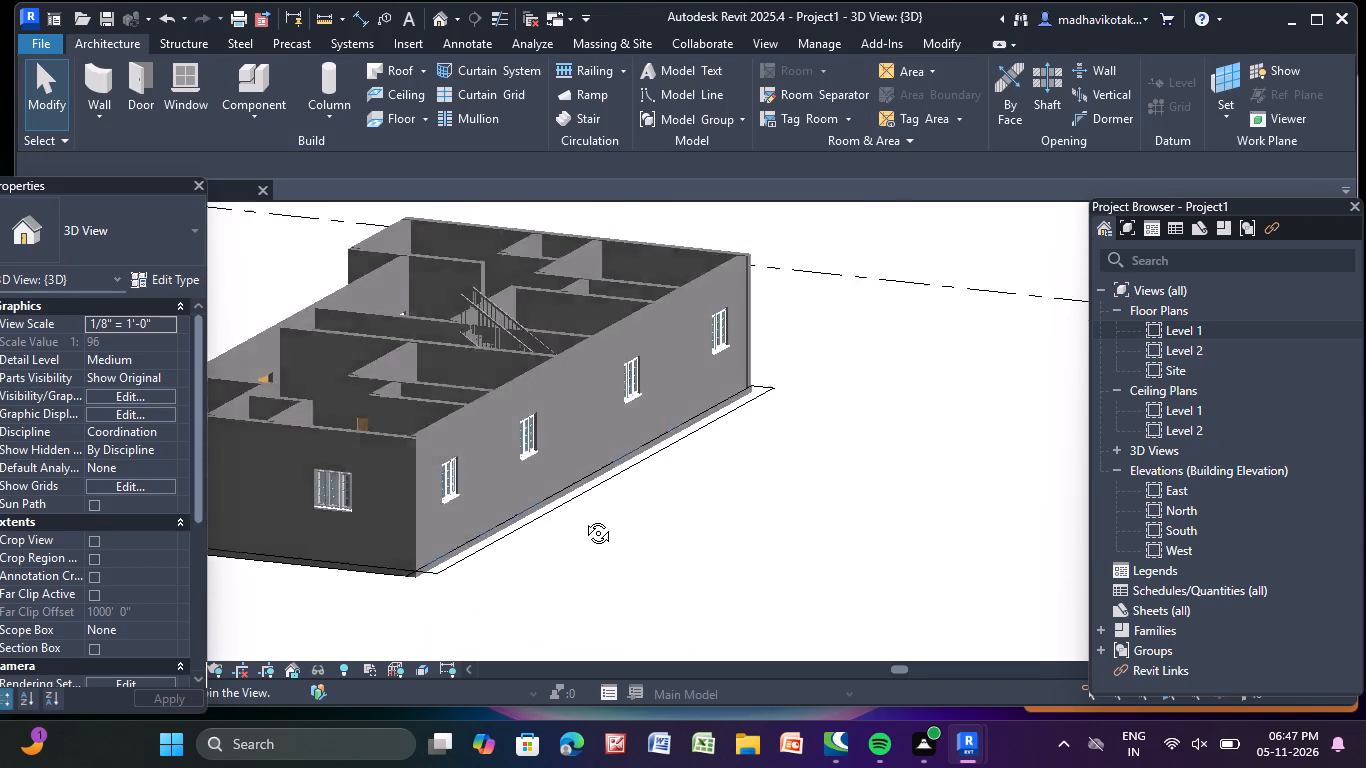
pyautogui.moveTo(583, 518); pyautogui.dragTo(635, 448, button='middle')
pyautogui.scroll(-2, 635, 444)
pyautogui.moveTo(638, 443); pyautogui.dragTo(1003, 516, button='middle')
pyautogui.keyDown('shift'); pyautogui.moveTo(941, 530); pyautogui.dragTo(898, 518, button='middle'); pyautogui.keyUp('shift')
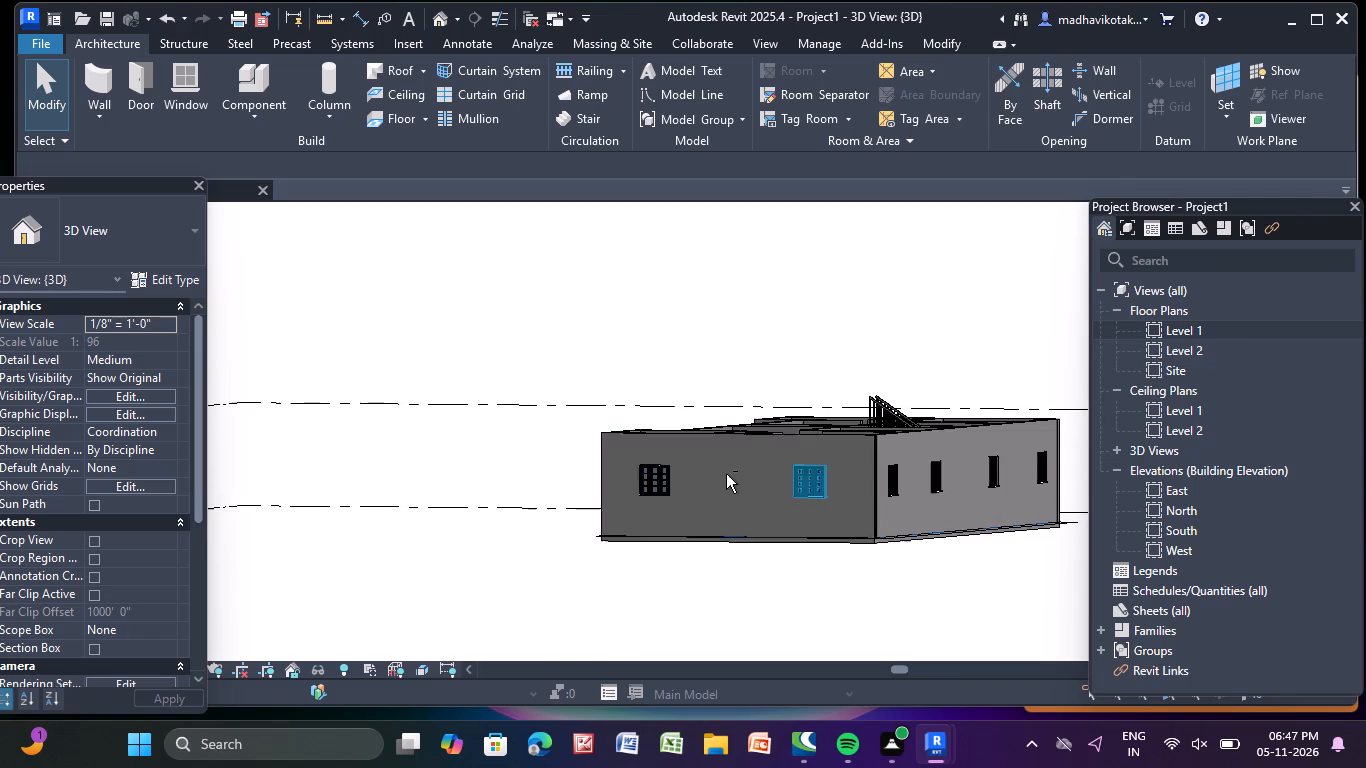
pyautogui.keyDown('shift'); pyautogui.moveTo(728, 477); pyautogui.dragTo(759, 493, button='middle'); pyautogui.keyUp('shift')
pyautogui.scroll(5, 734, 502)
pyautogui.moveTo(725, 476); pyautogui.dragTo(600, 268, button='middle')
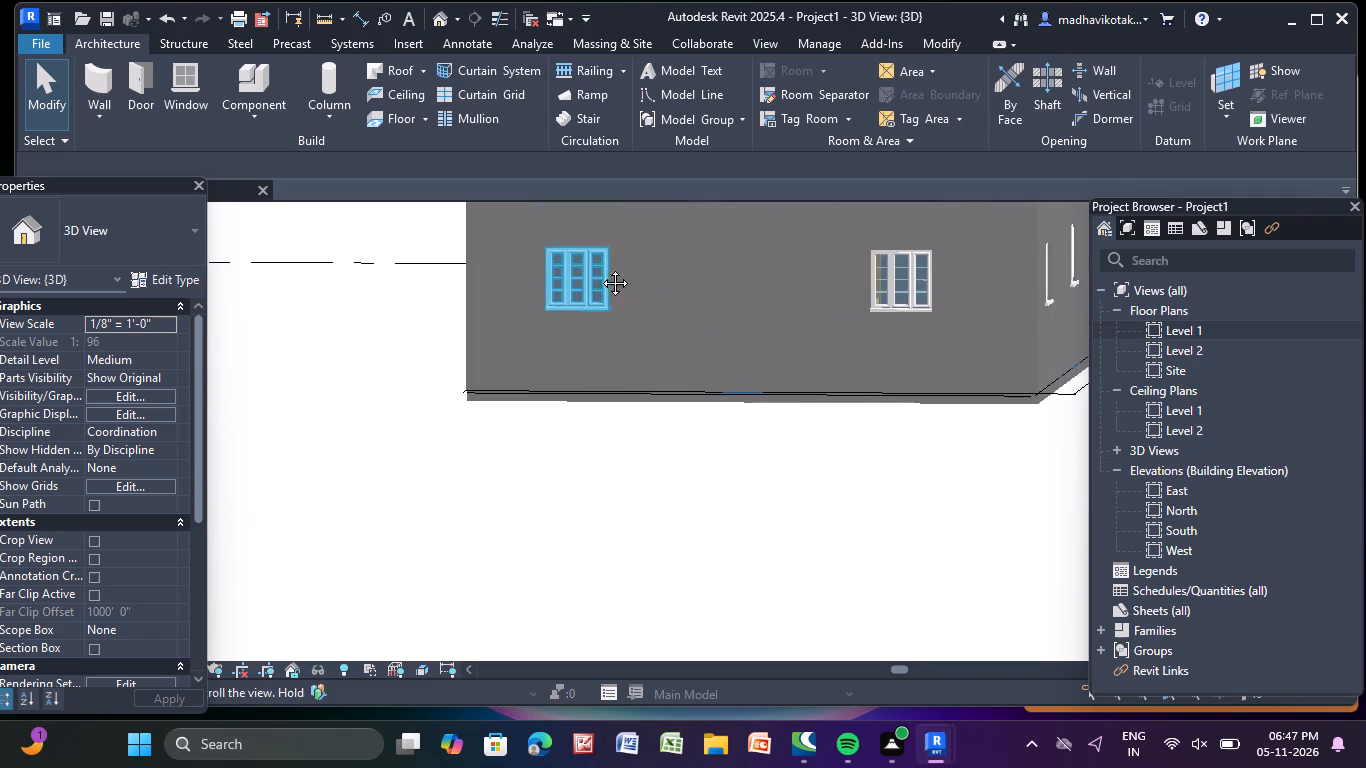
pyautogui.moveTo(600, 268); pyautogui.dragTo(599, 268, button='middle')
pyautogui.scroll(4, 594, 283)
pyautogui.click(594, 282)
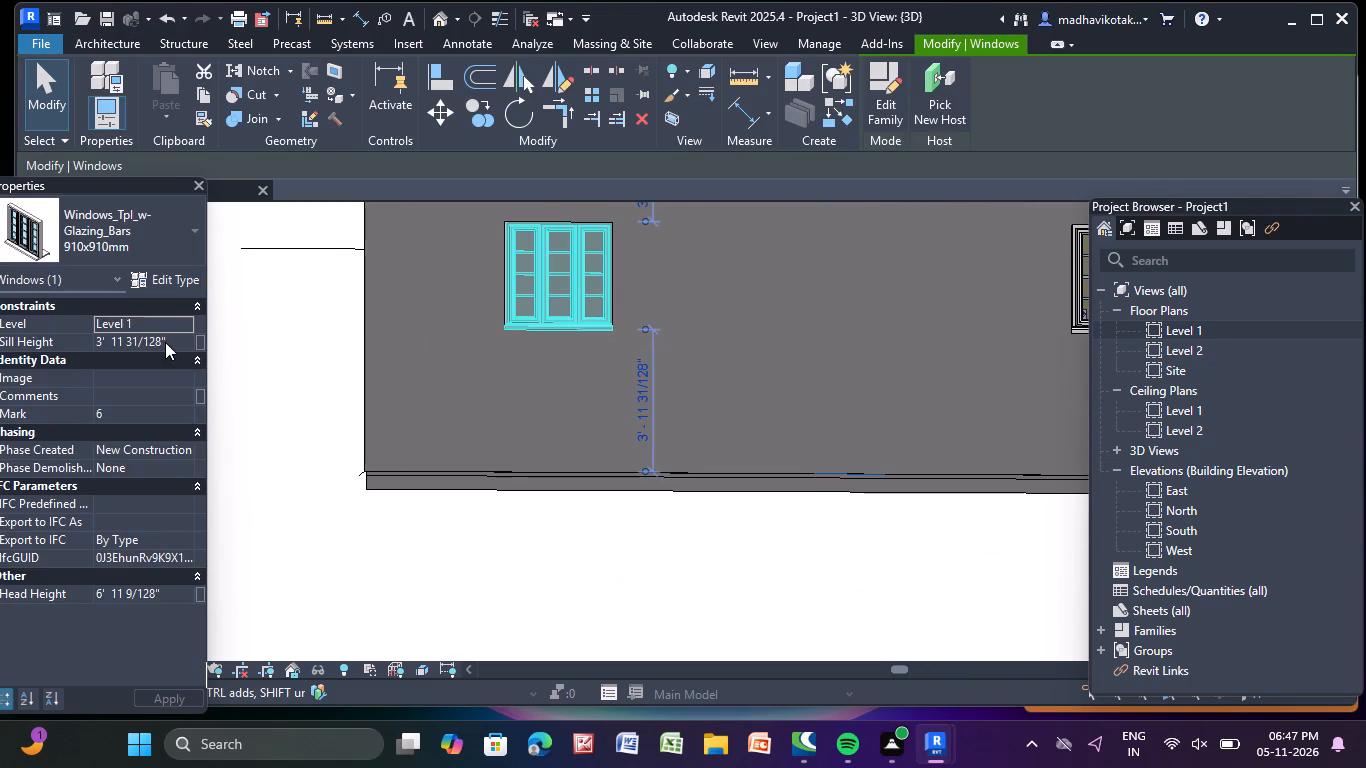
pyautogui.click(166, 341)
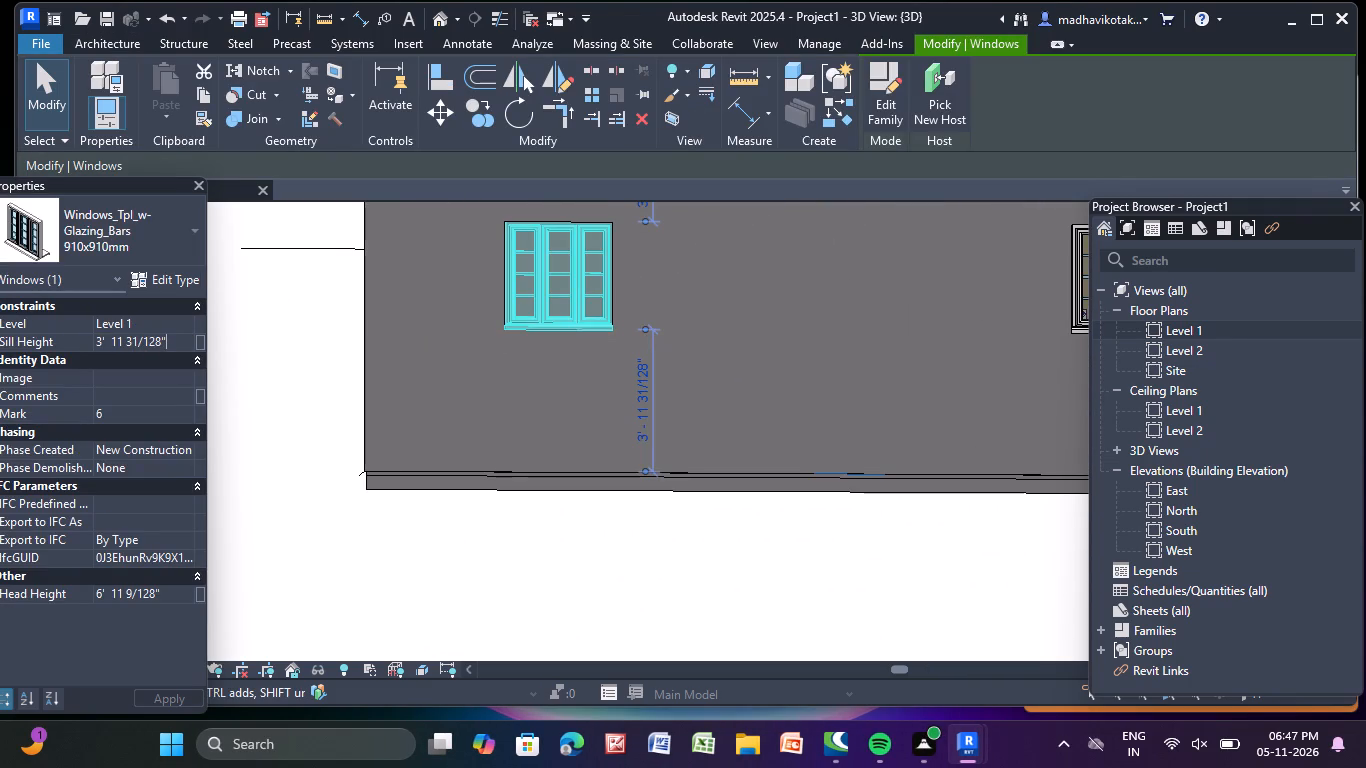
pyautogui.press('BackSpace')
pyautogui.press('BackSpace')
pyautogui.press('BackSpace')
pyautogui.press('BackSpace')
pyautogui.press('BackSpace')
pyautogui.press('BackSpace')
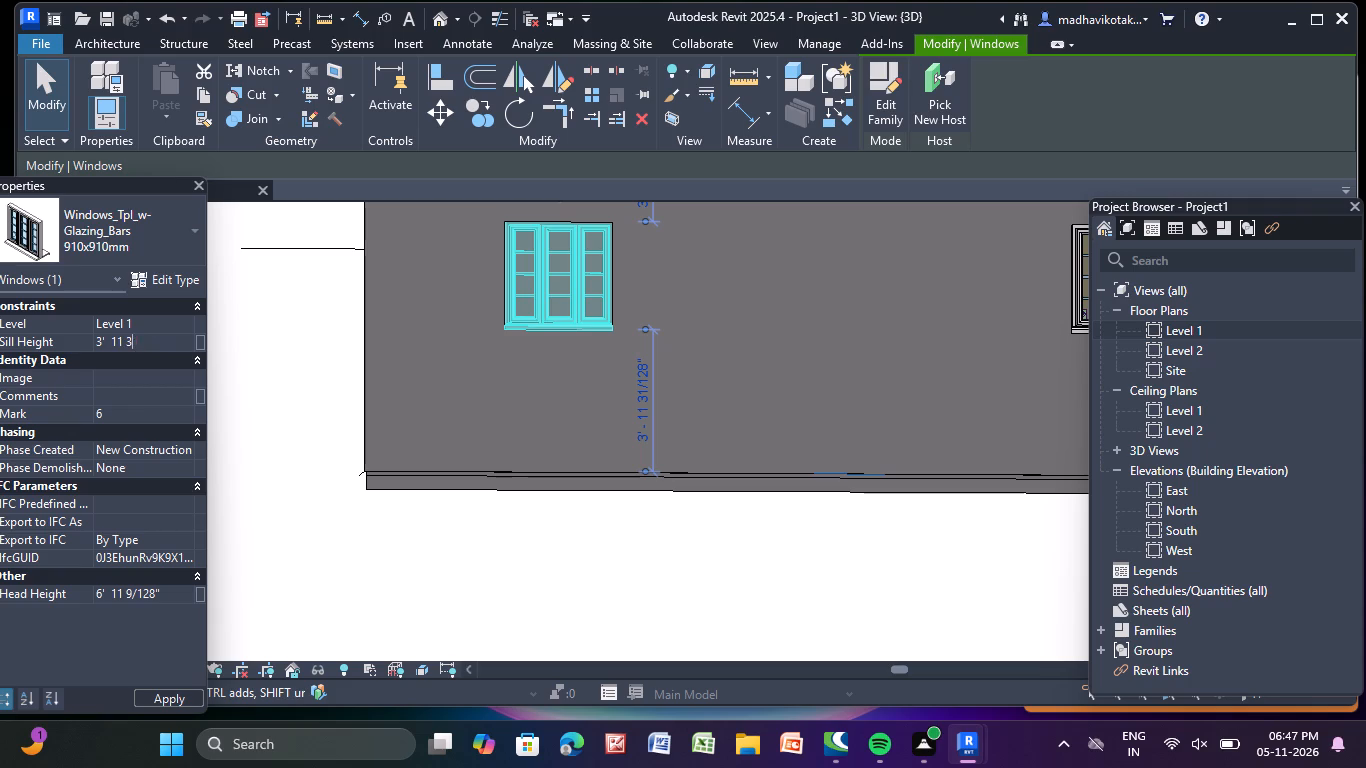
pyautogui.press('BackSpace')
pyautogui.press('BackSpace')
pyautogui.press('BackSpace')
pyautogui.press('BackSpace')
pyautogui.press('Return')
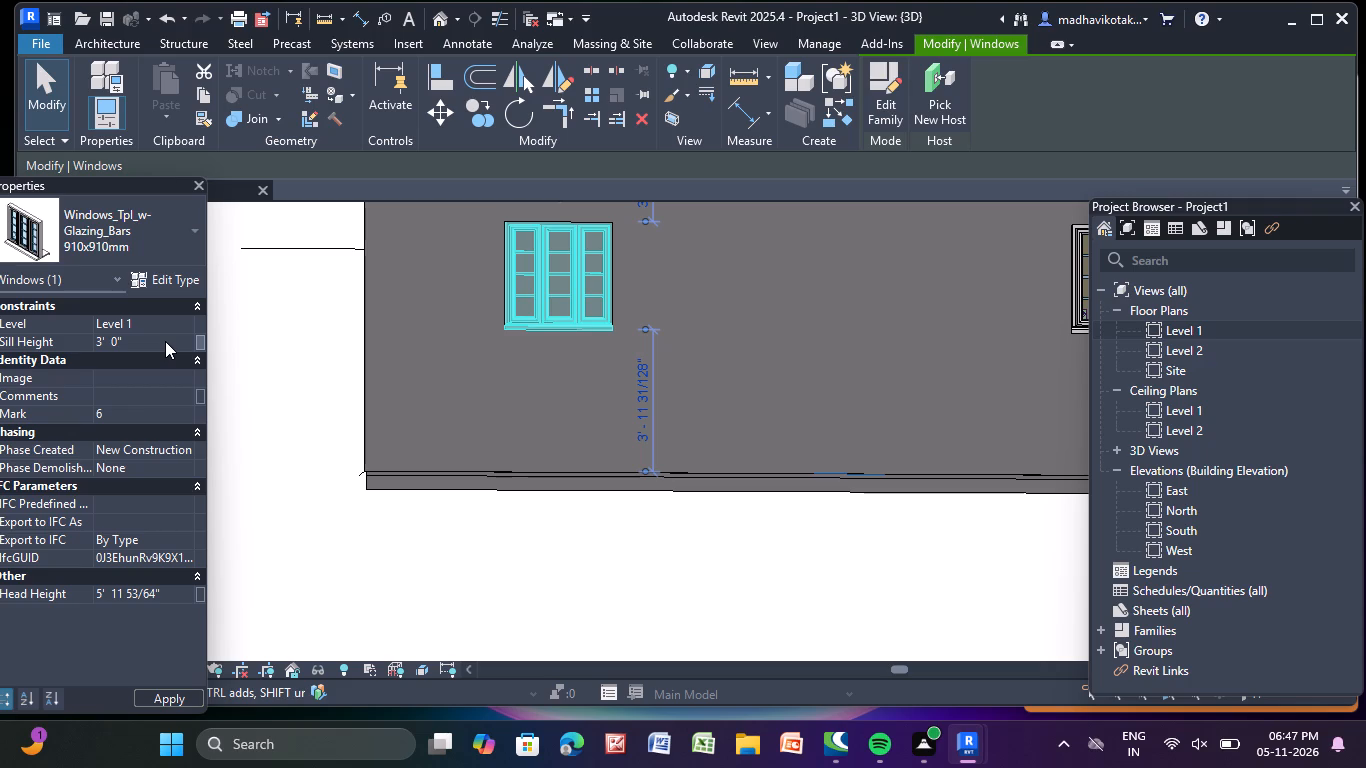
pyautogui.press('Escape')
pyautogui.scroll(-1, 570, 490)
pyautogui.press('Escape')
# Set the sill height of the window in the building's top outer wall nearest the four-window rear wall to 3'.
pyautogui.scroll(-3, 570, 486)
pyautogui.moveTo(563, 483); pyautogui.dragTo(142, 510, button='middle')
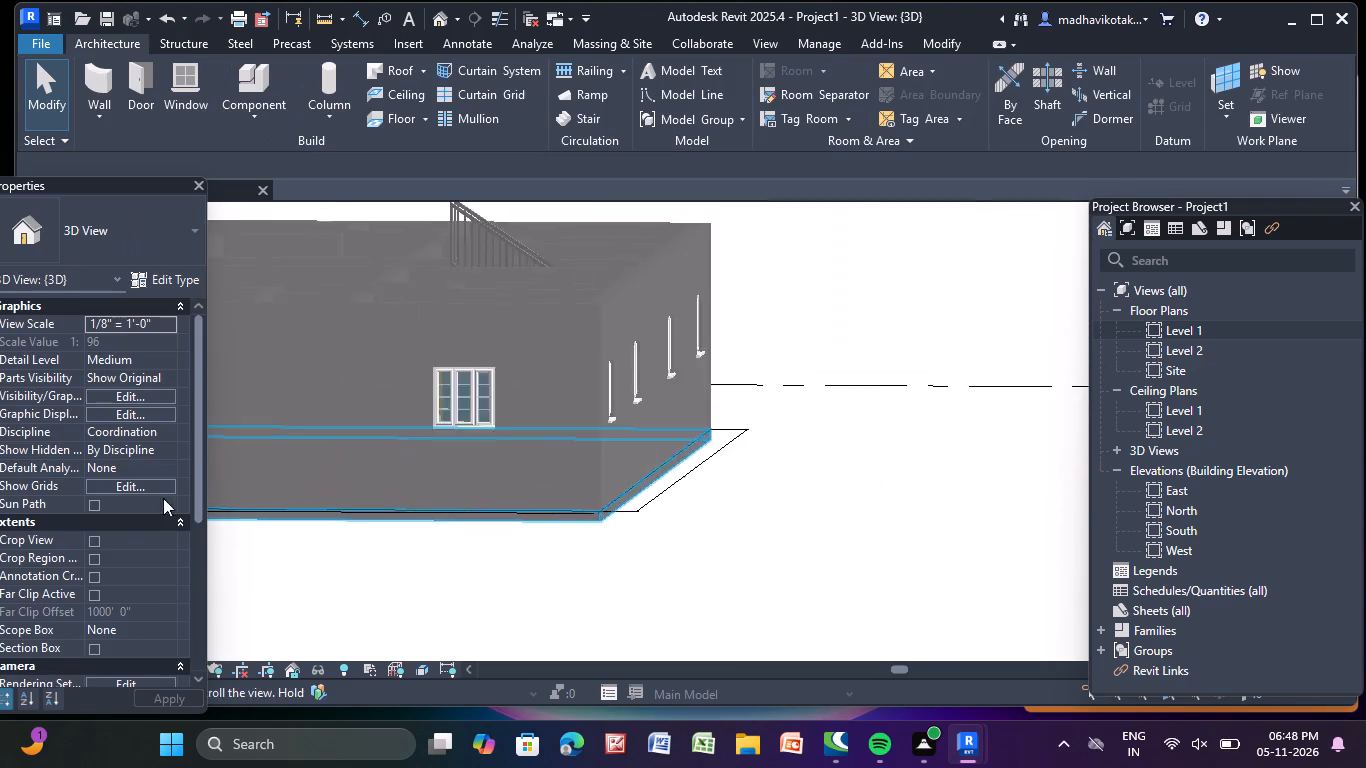
pyautogui.scroll(5, 468, 441)
pyautogui.click(495, 399)
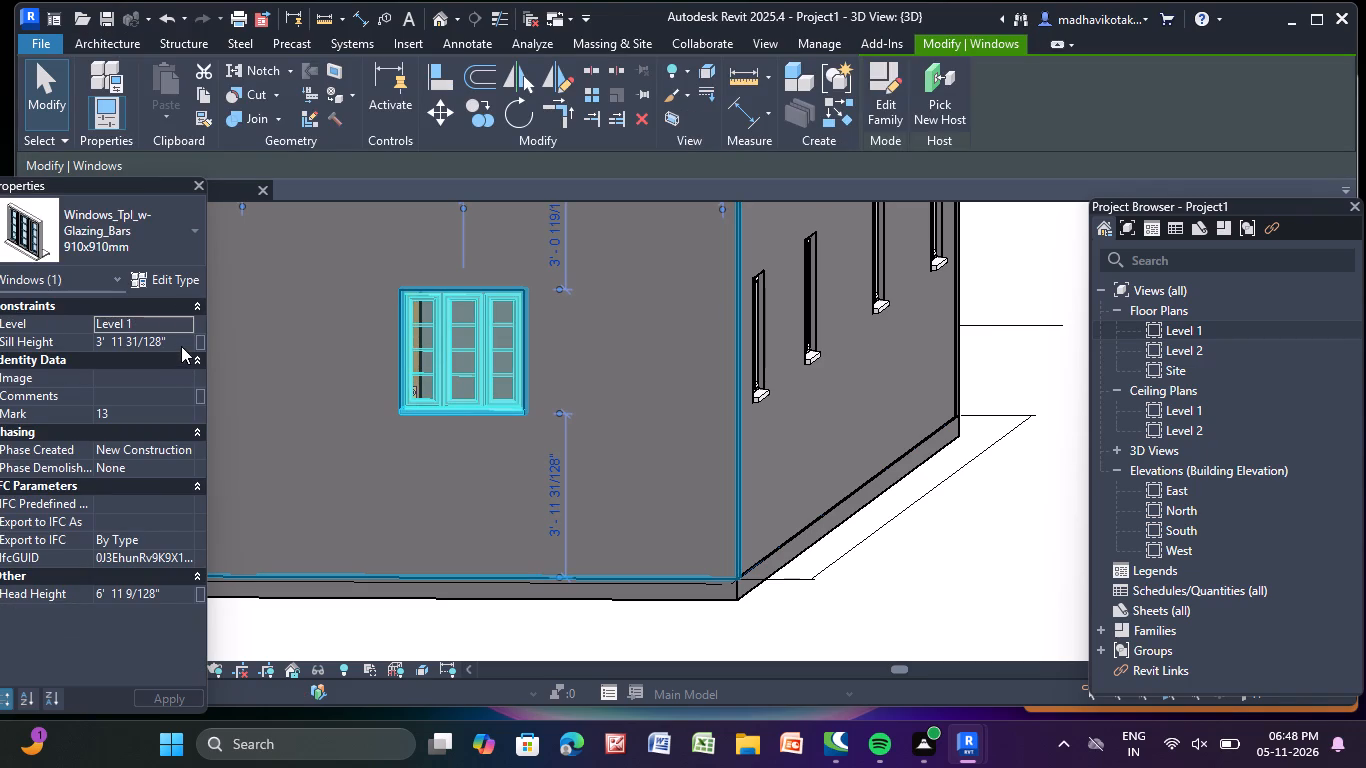
pyautogui.click(181, 346)
pyautogui.click(181, 346)
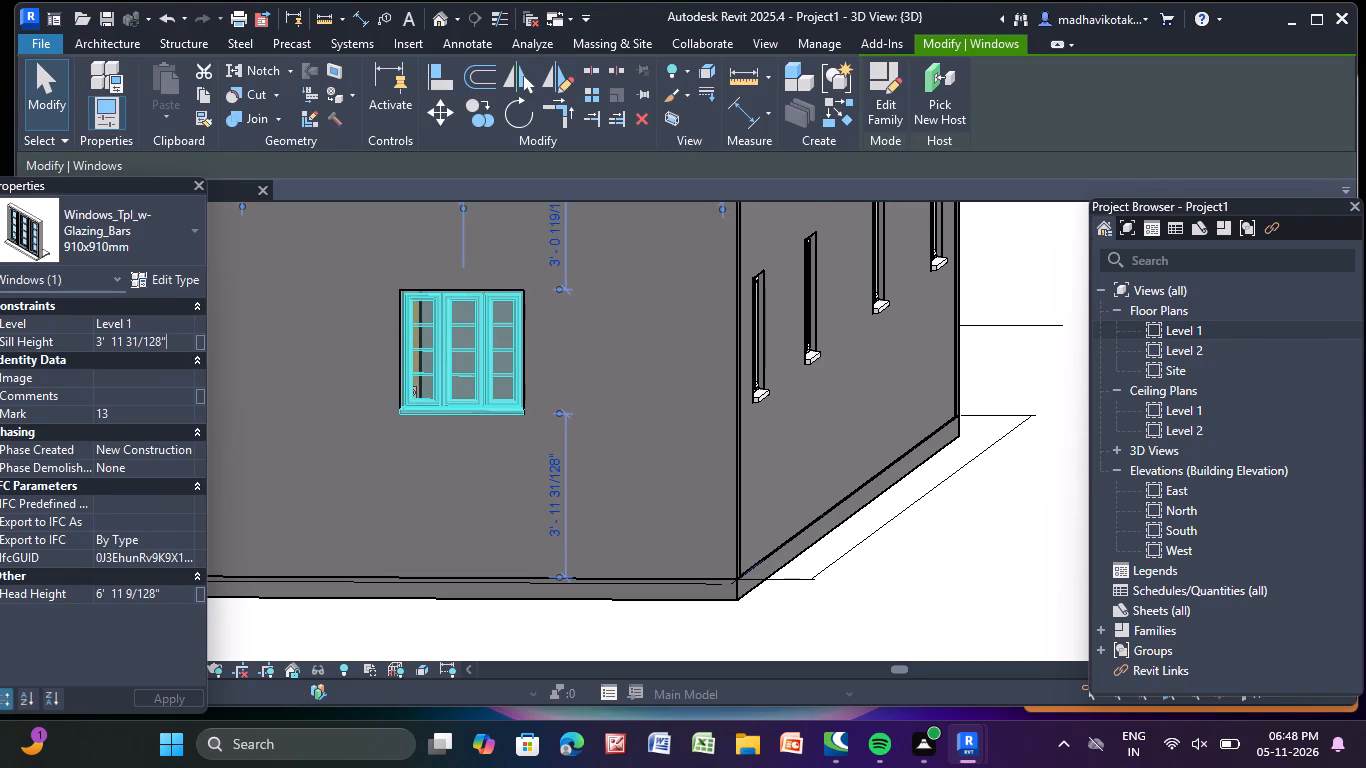
pyautogui.press('BackSpace')
pyautogui.press('BackSpace')
pyautogui.press('BackSpace')
pyautogui.press('BackSpace')
pyautogui.press('BackSpace')
pyautogui.press('BackSpace')
pyautogui.press('BackSpace')
pyautogui.press('BackSpace')
pyautogui.press('BackSpace')
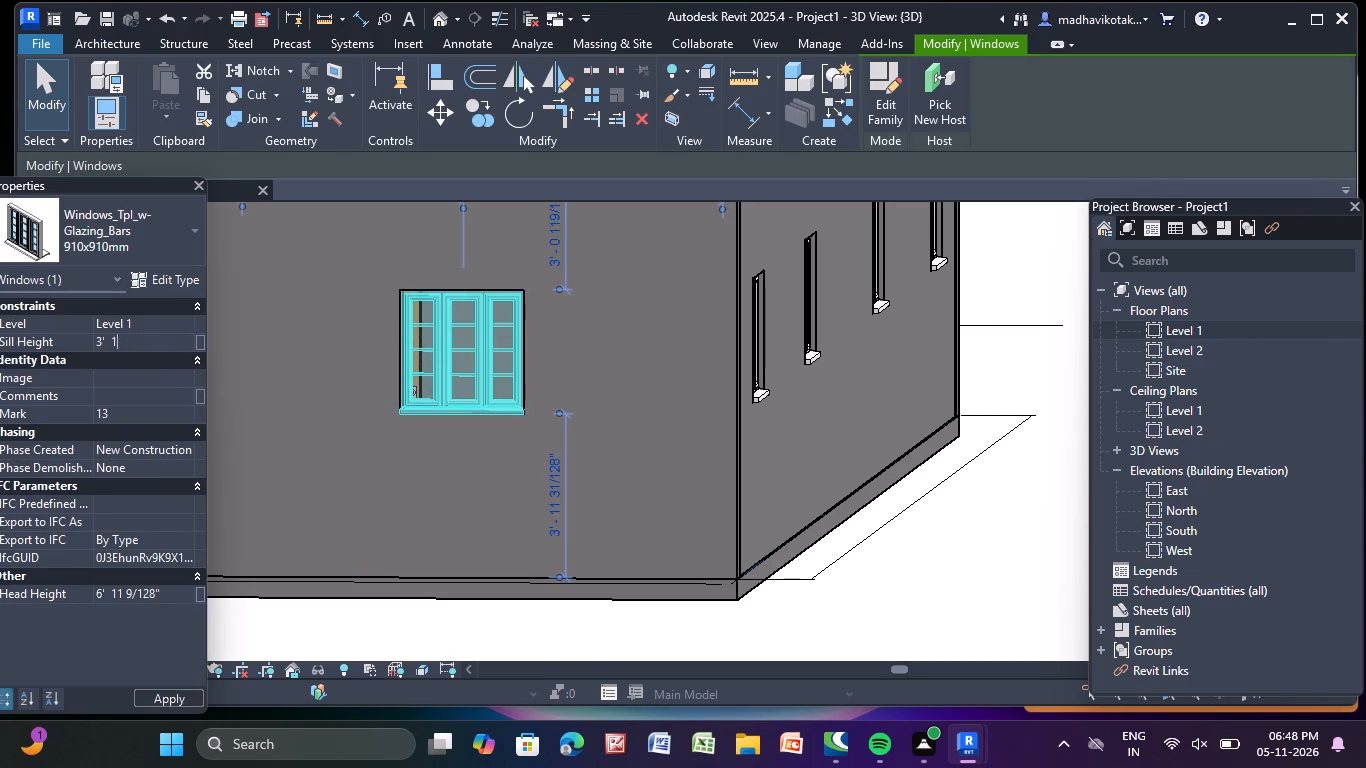
pyautogui.press('BackSpace')
pyautogui.press('Return')
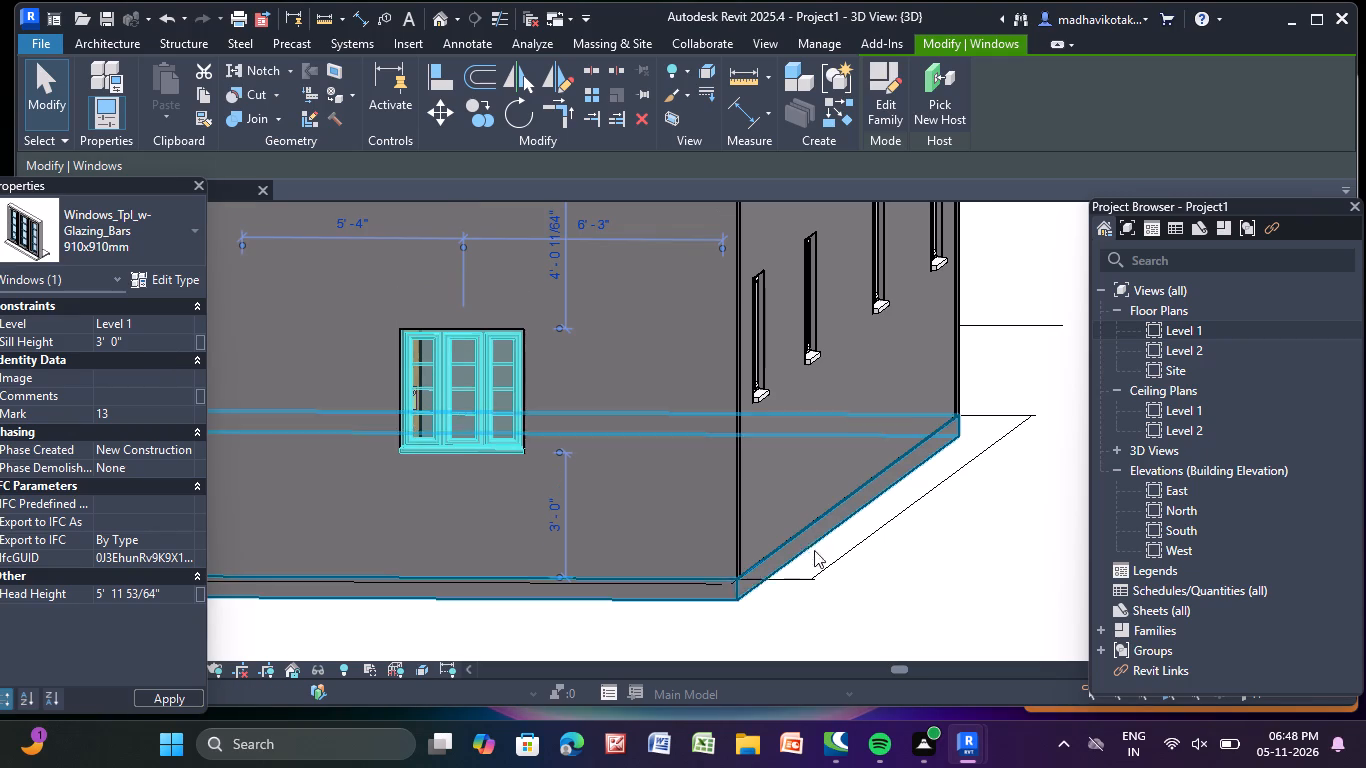
pyautogui.click(846, 603)
# Set the sill height of the first window in the four-window rear wall, nearest the building's top outer wall, to 3'.
pyautogui.scroll(-1, 843, 585)
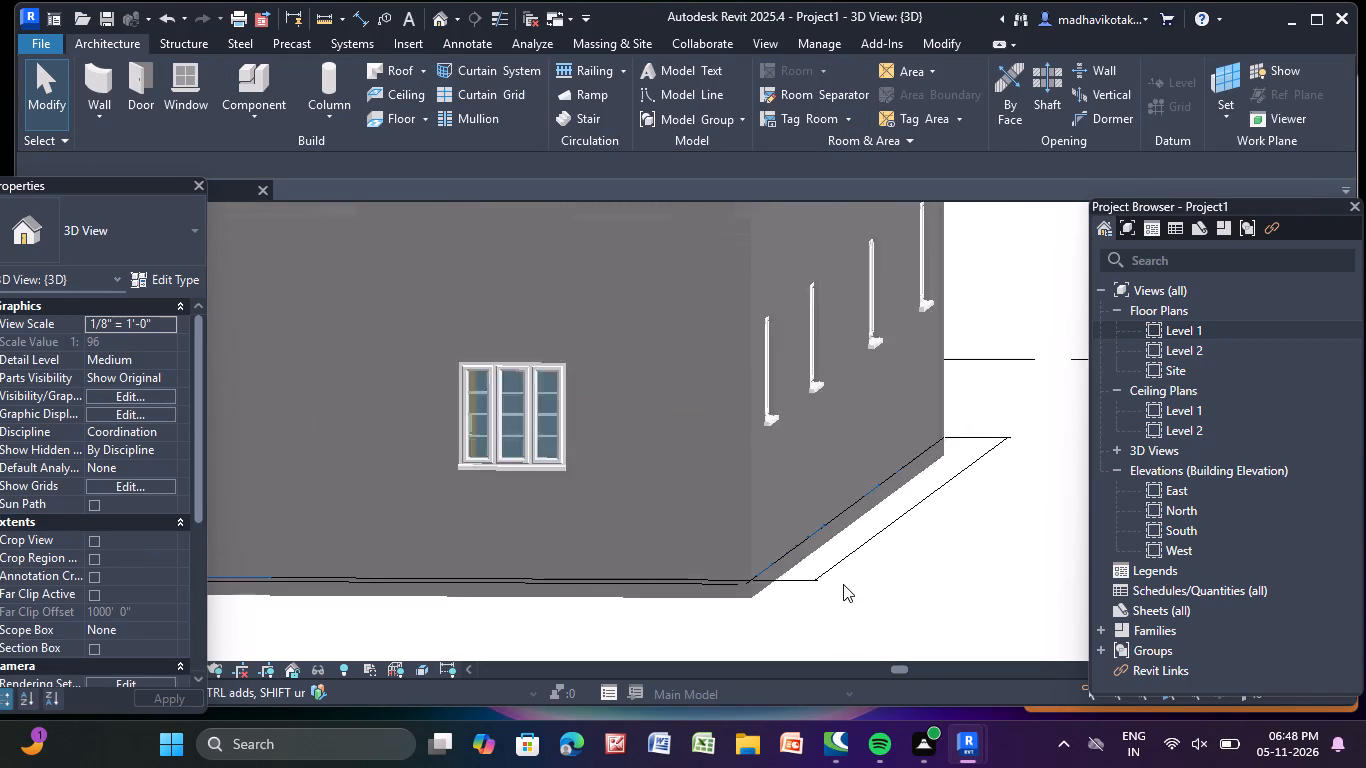
pyautogui.scroll(-2, 843, 584)
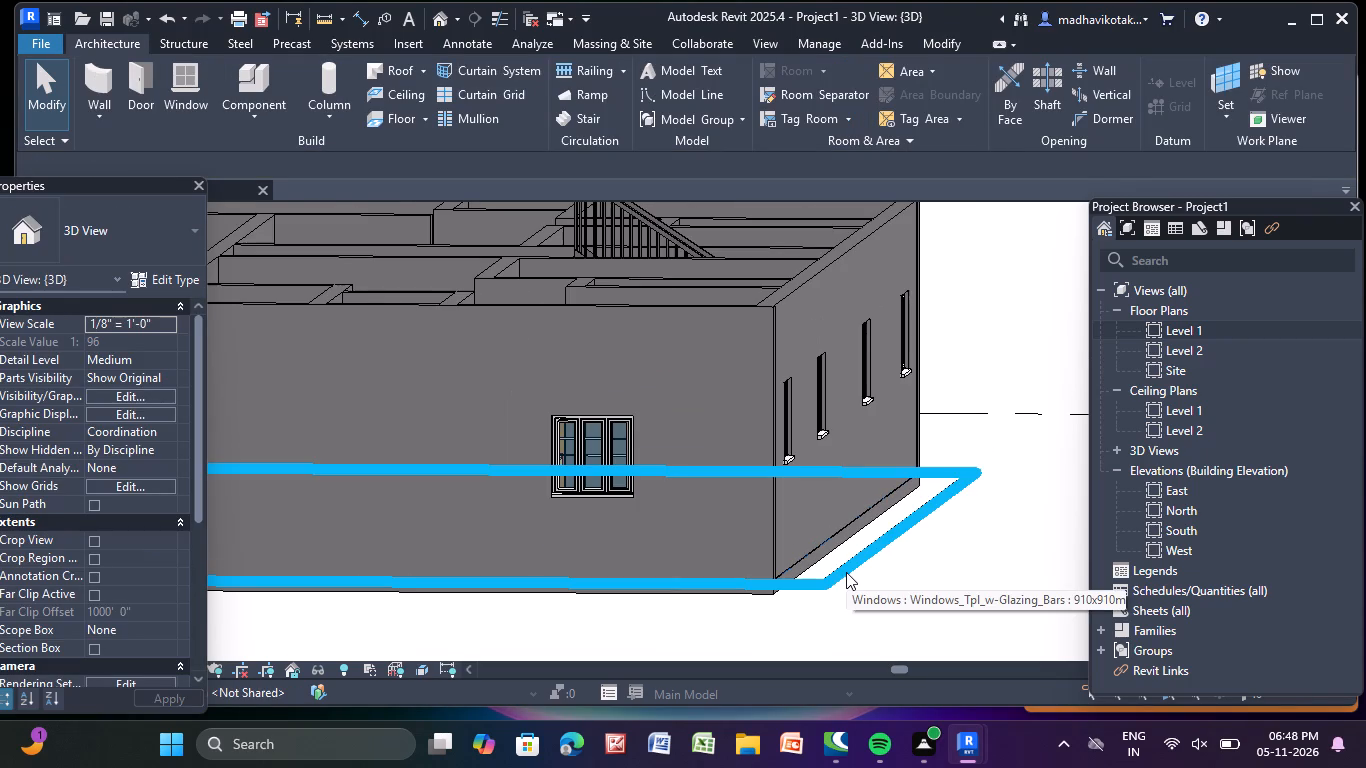
pyautogui.keyDown('shift'); pyautogui.moveTo(840, 576); pyautogui.dragTo(684, 571, button='middle'); pyautogui.keyUp('shift')
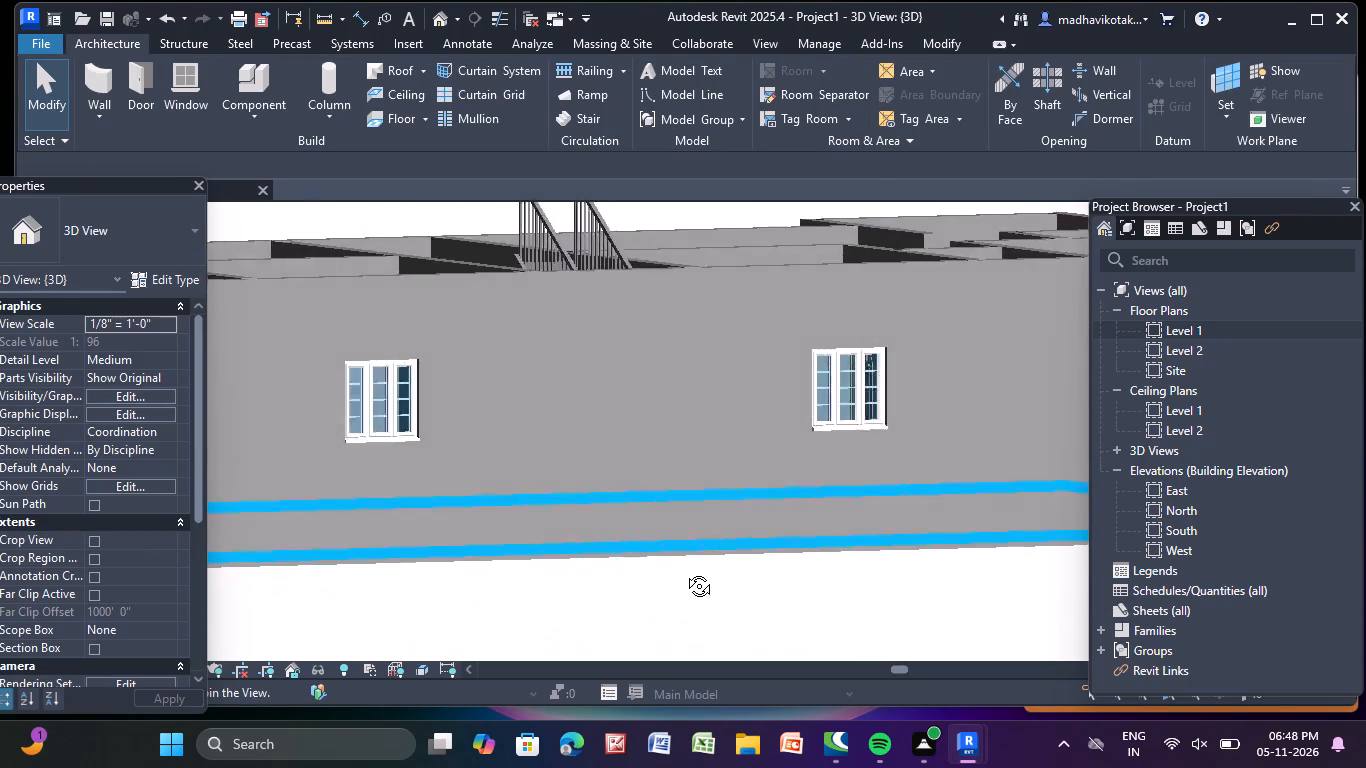
pyautogui.keyDown('shift'); pyautogui.moveTo(684, 571); pyautogui.dragTo(667, 569, button='middle'); pyautogui.keyUp('shift')
pyautogui.scroll(-4, 653, 538)
pyautogui.middleClick(653, 536)
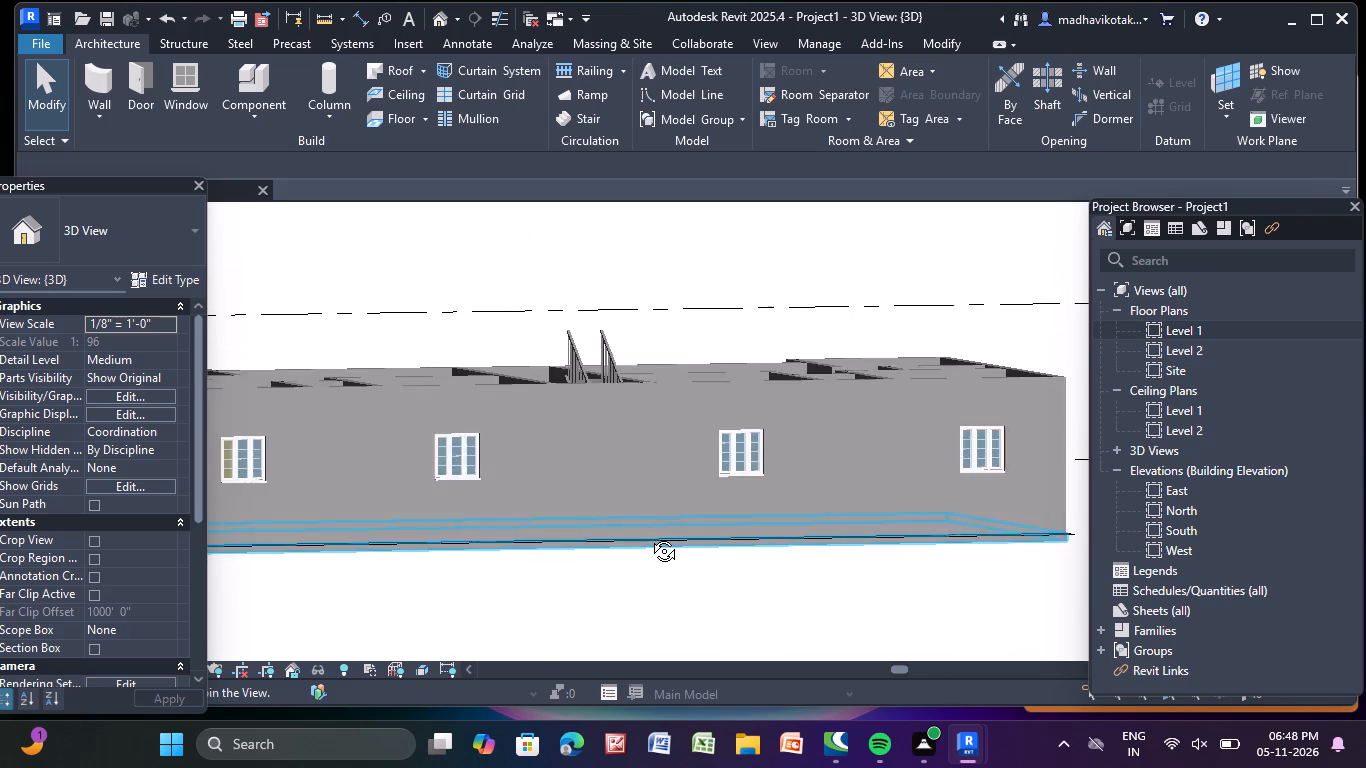
pyautogui.scroll(-2, 645, 522)
pyautogui.moveTo(645, 522); pyautogui.dragTo(827, 492, button='middle')
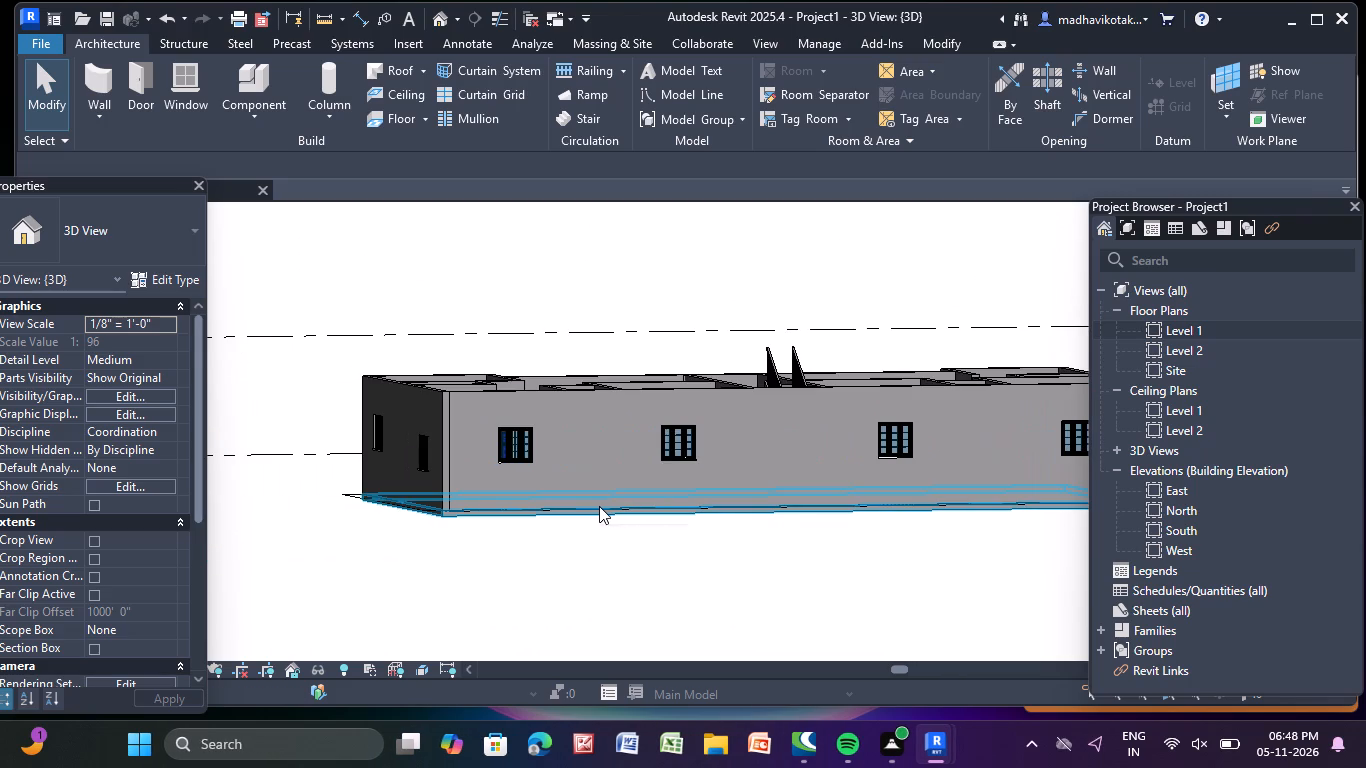
pyautogui.keyDown('shift'); pyautogui.moveTo(599, 504); pyautogui.dragTo(589, 506, button='middle'); pyautogui.keyUp('shift')
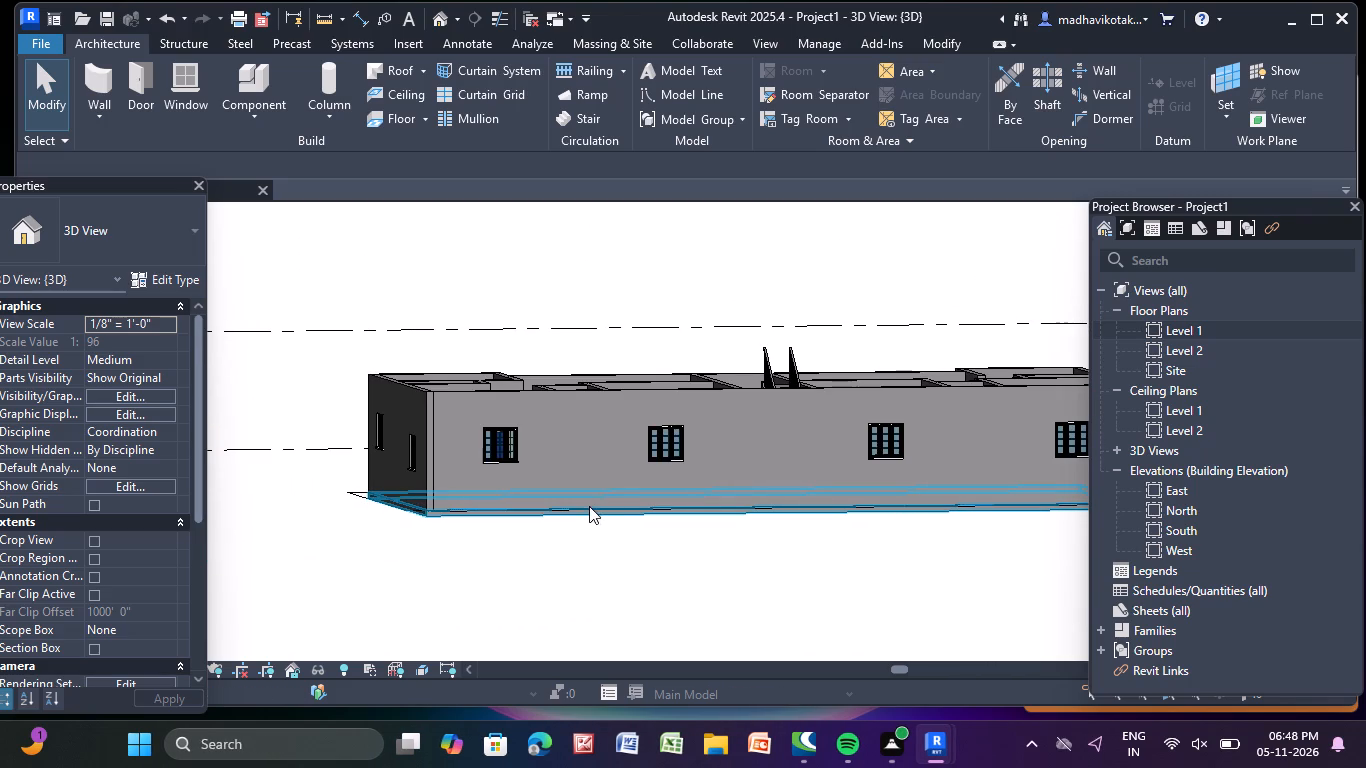
pyautogui.keyDown('shift'); pyautogui.moveTo(517, 476); pyautogui.dragTo(455, 474, button='middle'); pyautogui.keyUp('shift')
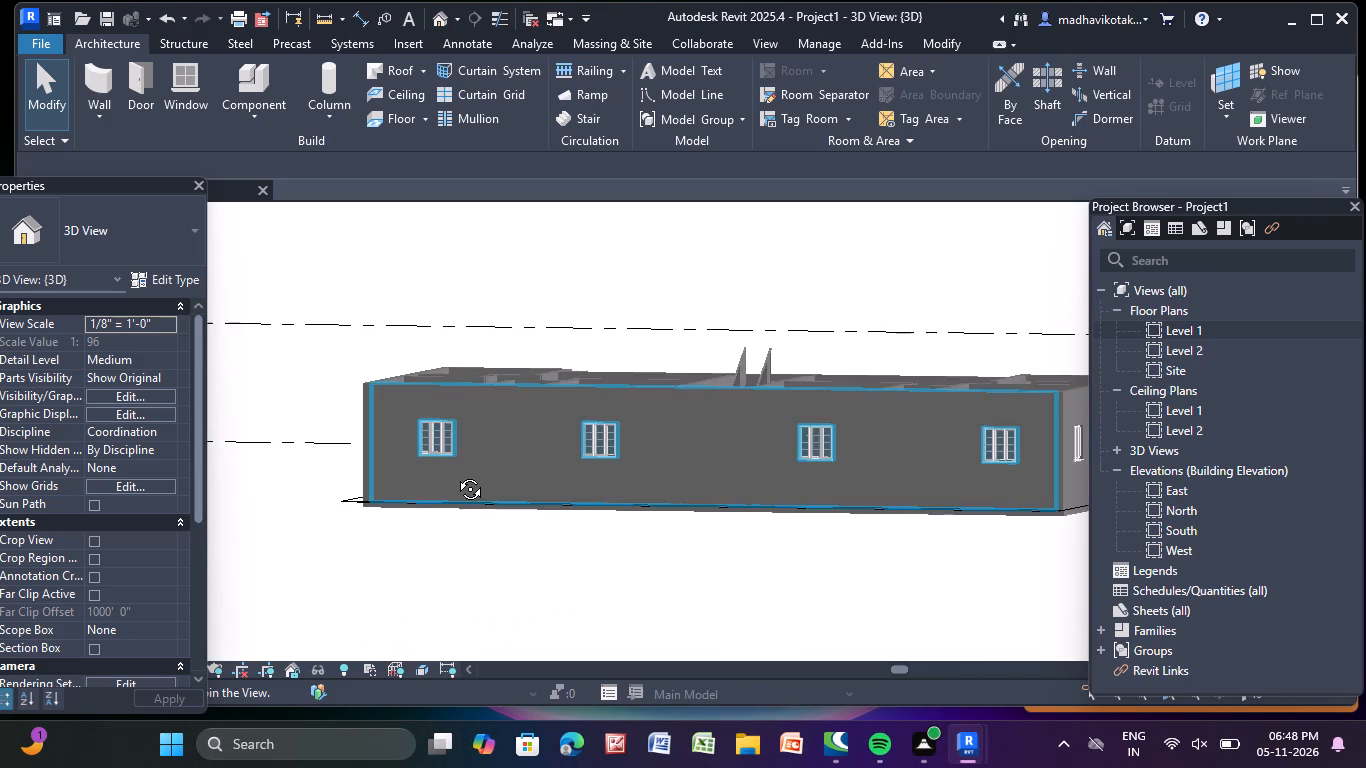
pyautogui.keyDown('shift'); pyautogui.moveTo(455, 474); pyautogui.dragTo(455, 472, button='middle'); pyautogui.keyUp('shift')
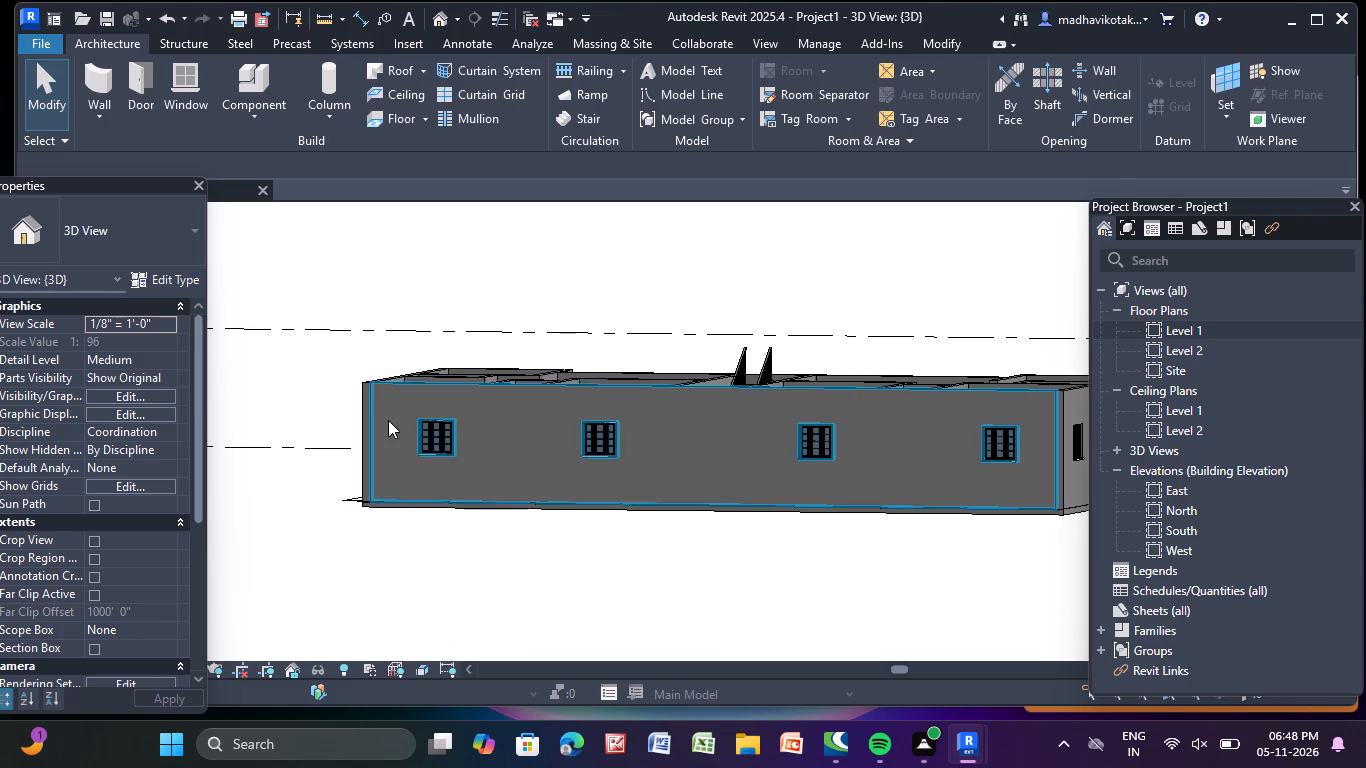
pyautogui.scroll(4, 423, 448)
pyautogui.click(436, 451)
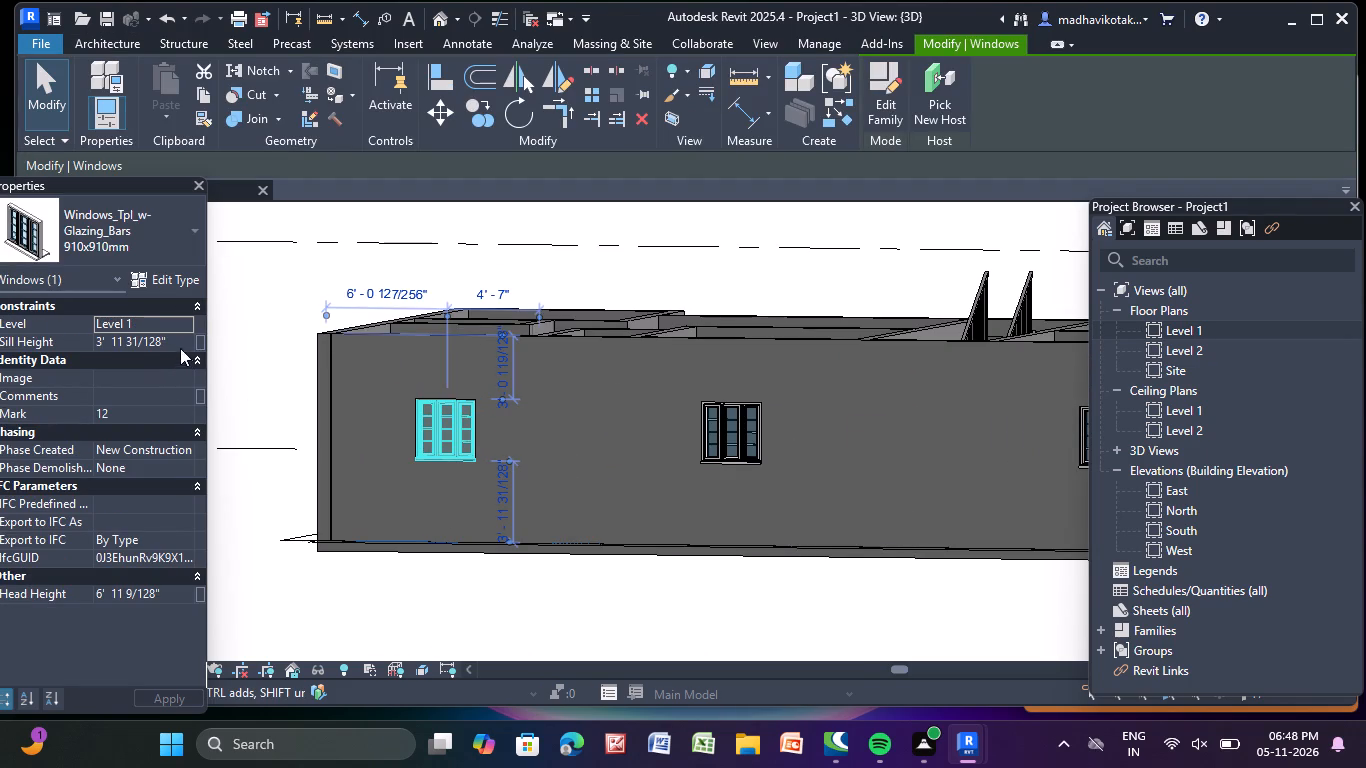
pyautogui.click(172, 345)
pyautogui.press('BackSpace')
pyautogui.press('BackSpace')
pyautogui.press('BackSpace')
pyautogui.press('BackSpace')
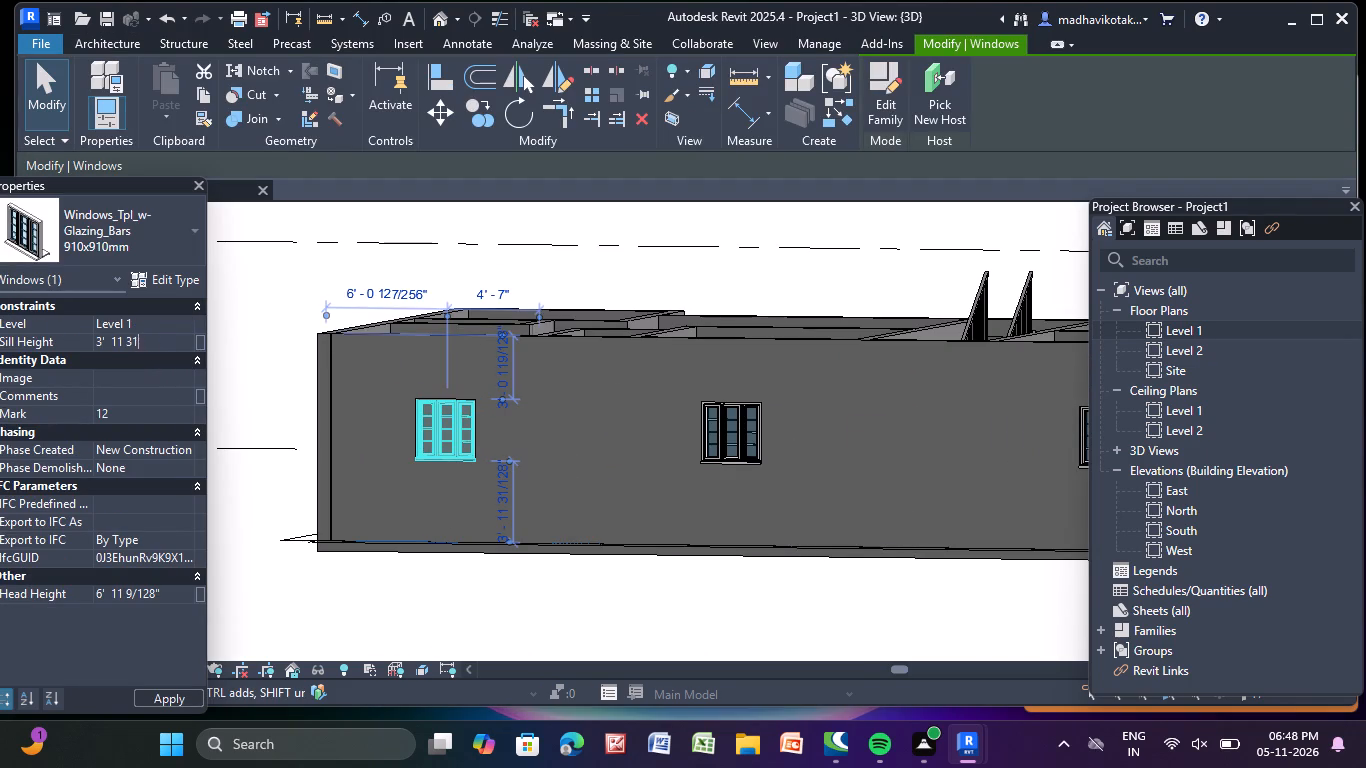
pyautogui.press('BackSpace')
pyautogui.press('BackSpace')
pyautogui.press('BackSpace')
pyautogui.press('BackSpace')
pyautogui.press('BackSpace')
pyautogui.press('BackSpace')
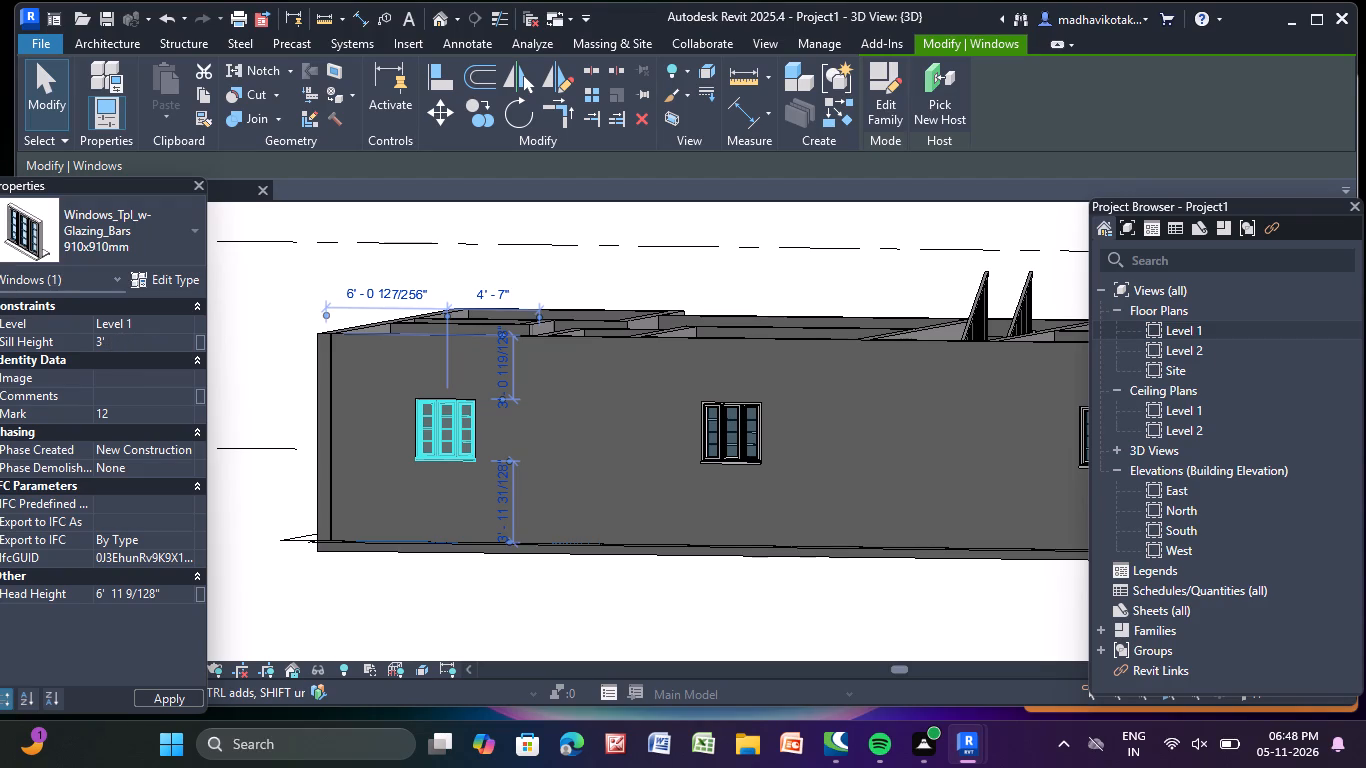
pyautogui.press('Return')
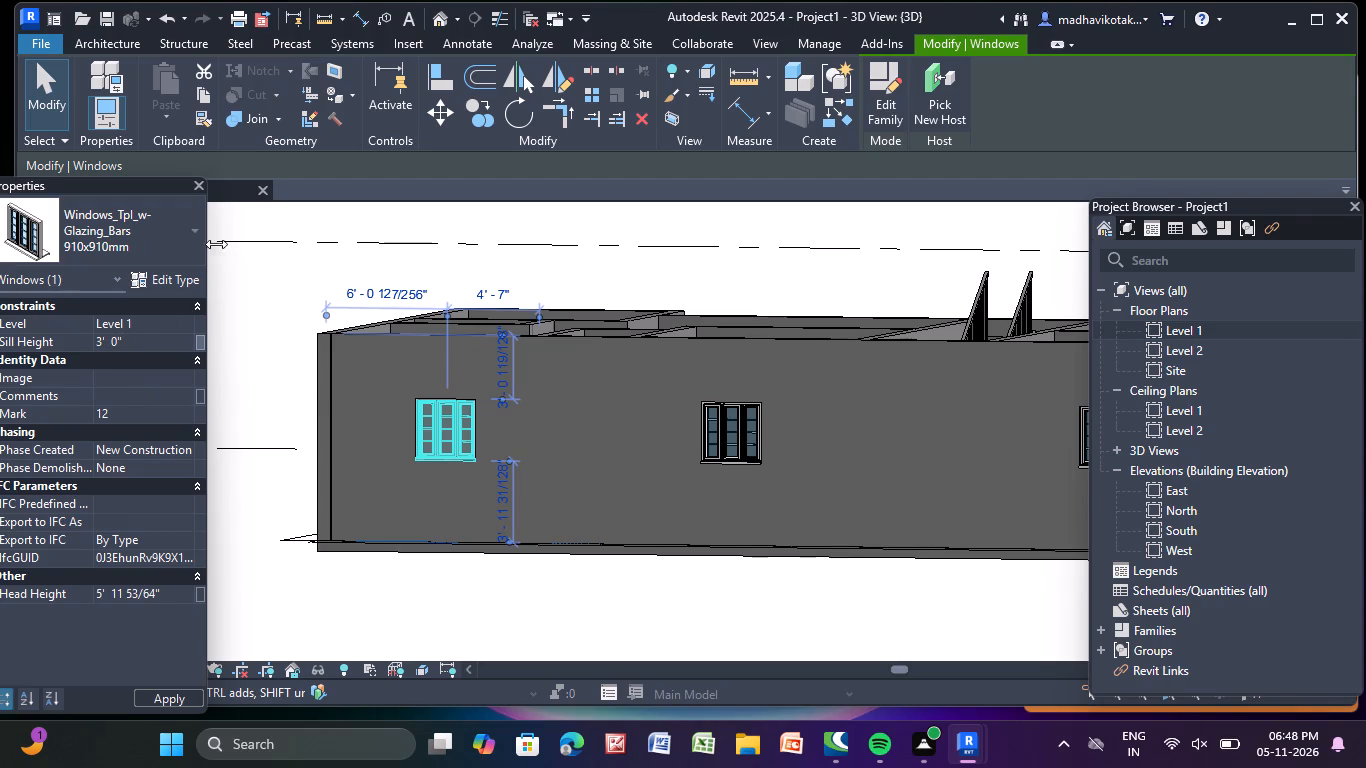
pyautogui.click(688, 282)
# Set the sill height of the rear wall's second window, counting from the building's top outer wall, to 3'.
pyautogui.moveTo(697, 295); pyautogui.dragTo(638, 304, button='middle')
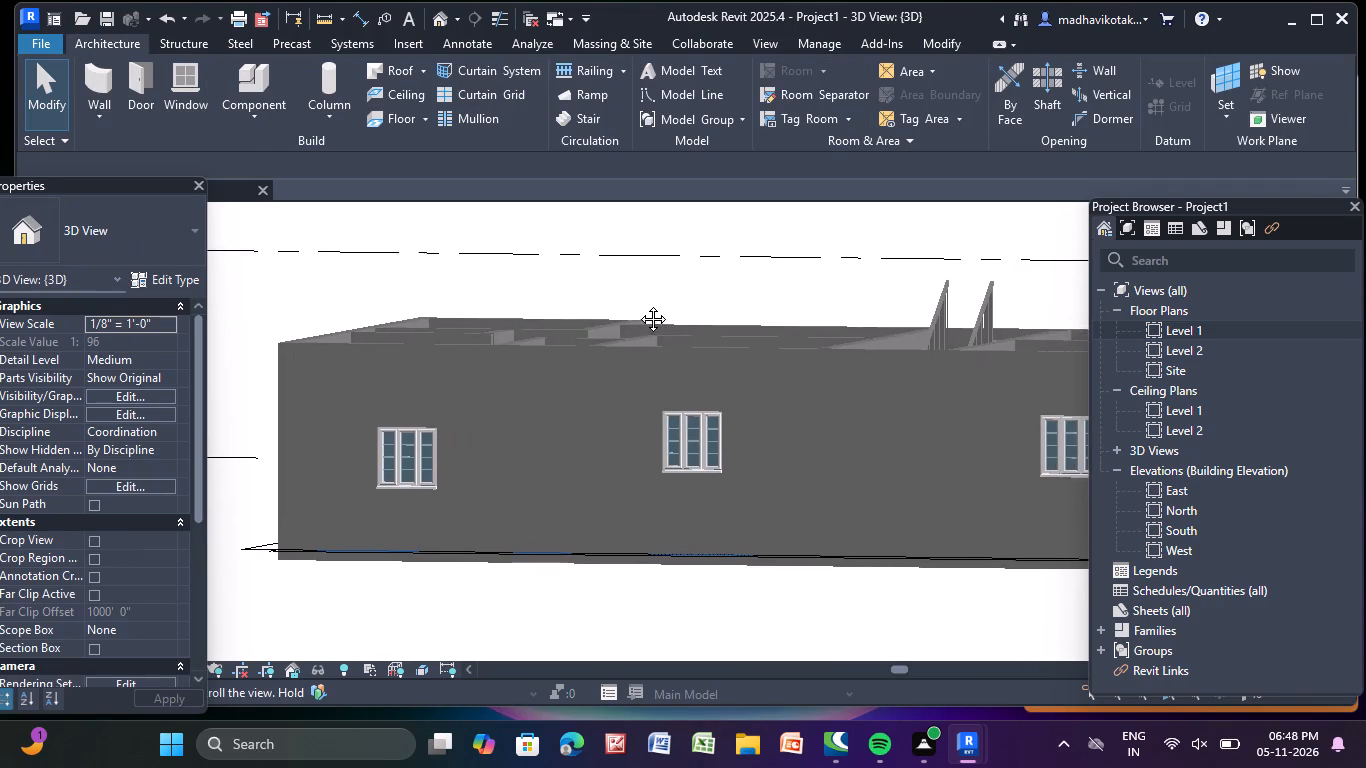
pyautogui.moveTo(638, 304); pyautogui.dragTo(493, 263, button='middle')
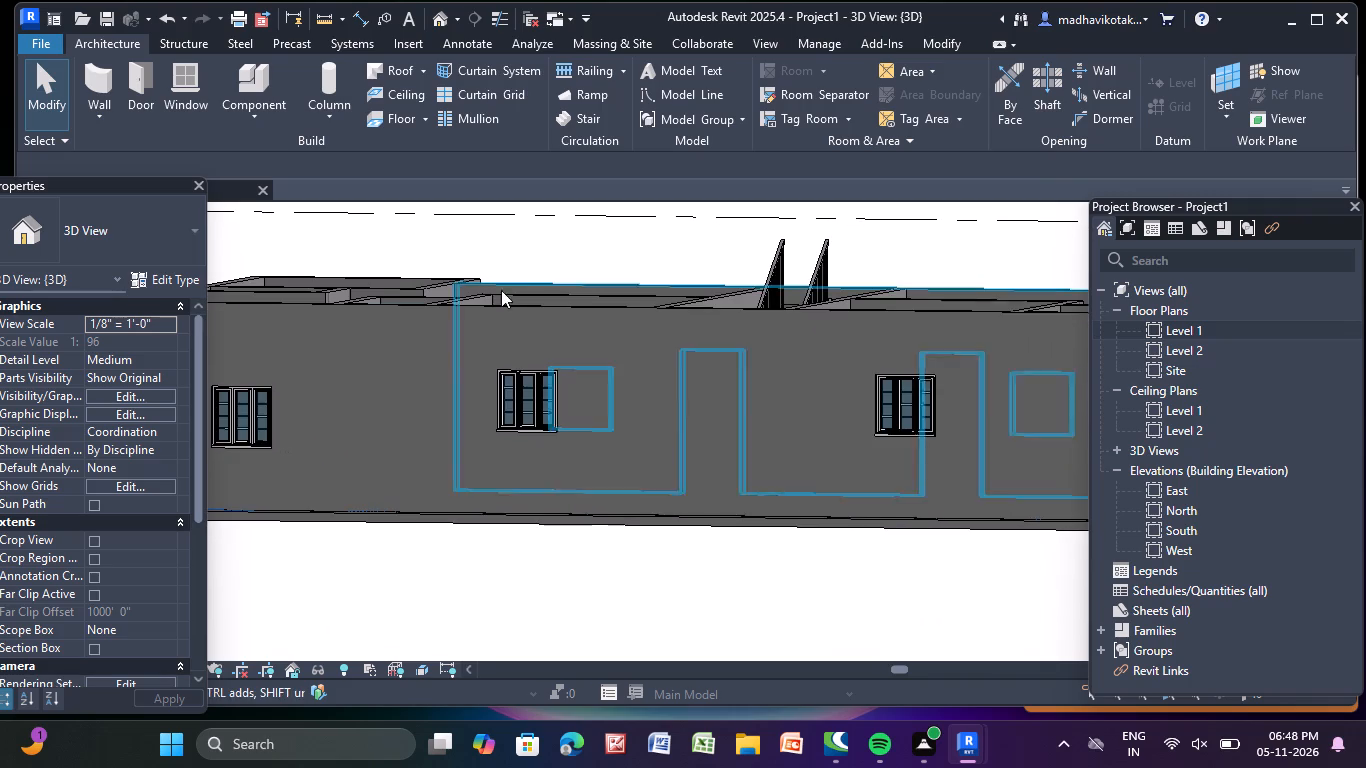
pyautogui.click(539, 401)
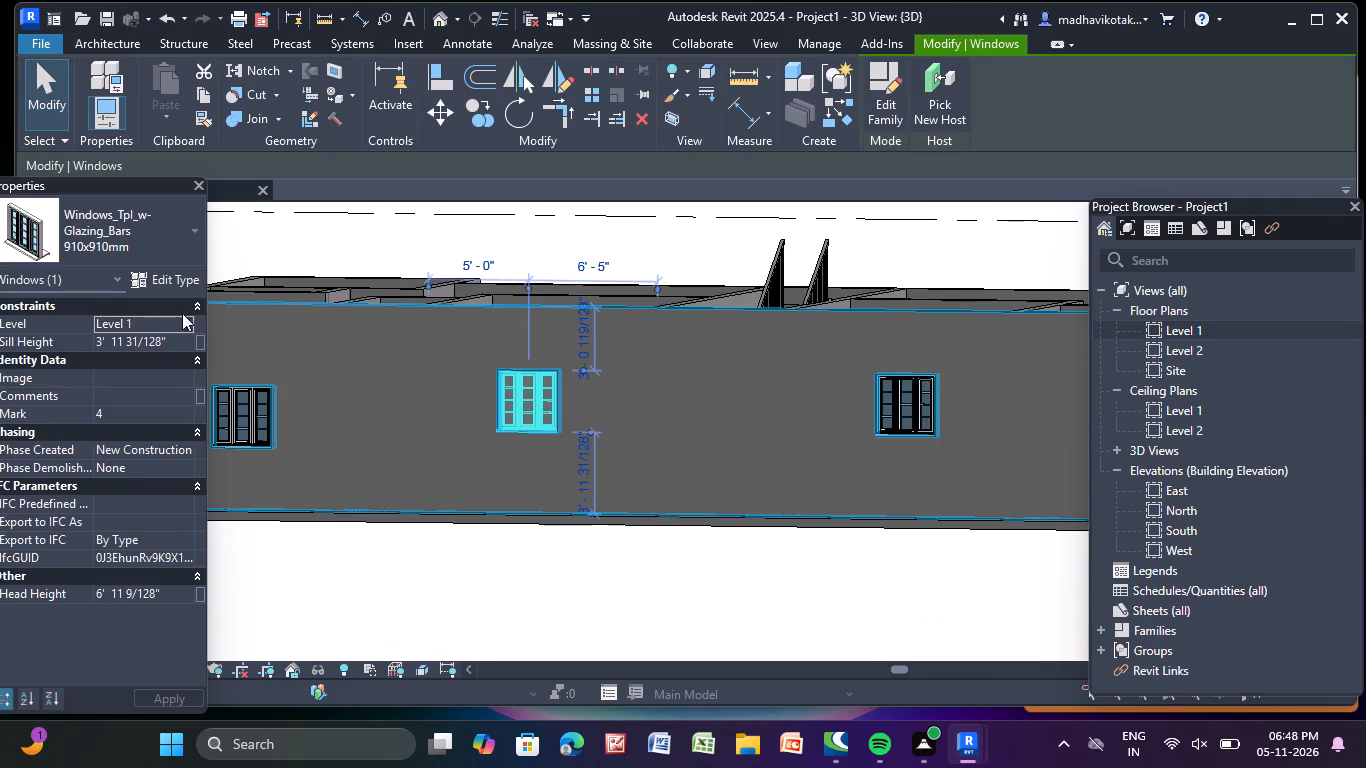
pyautogui.click(172, 344)
pyautogui.rightClick(172, 343)
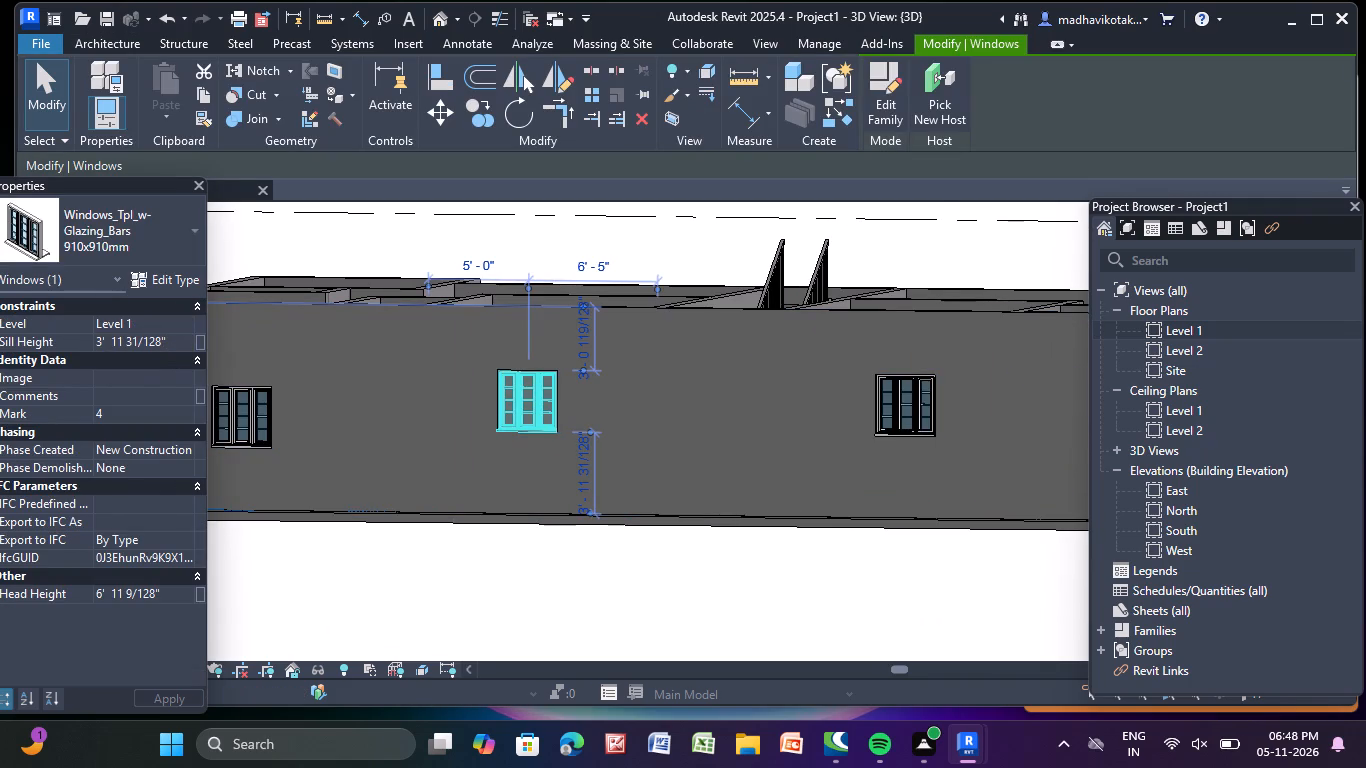
pyautogui.press('BackSpace')
pyautogui.press('BackSpace')
pyautogui.press('BackSpace')
pyautogui.press('BackSpace')
pyautogui.press('BackSpace')
pyautogui.press('BackSpace')
pyautogui.press('BackSpace')
pyautogui.press('BackSpace')
pyautogui.press('BackSpace')
pyautogui.press('BackSpace')
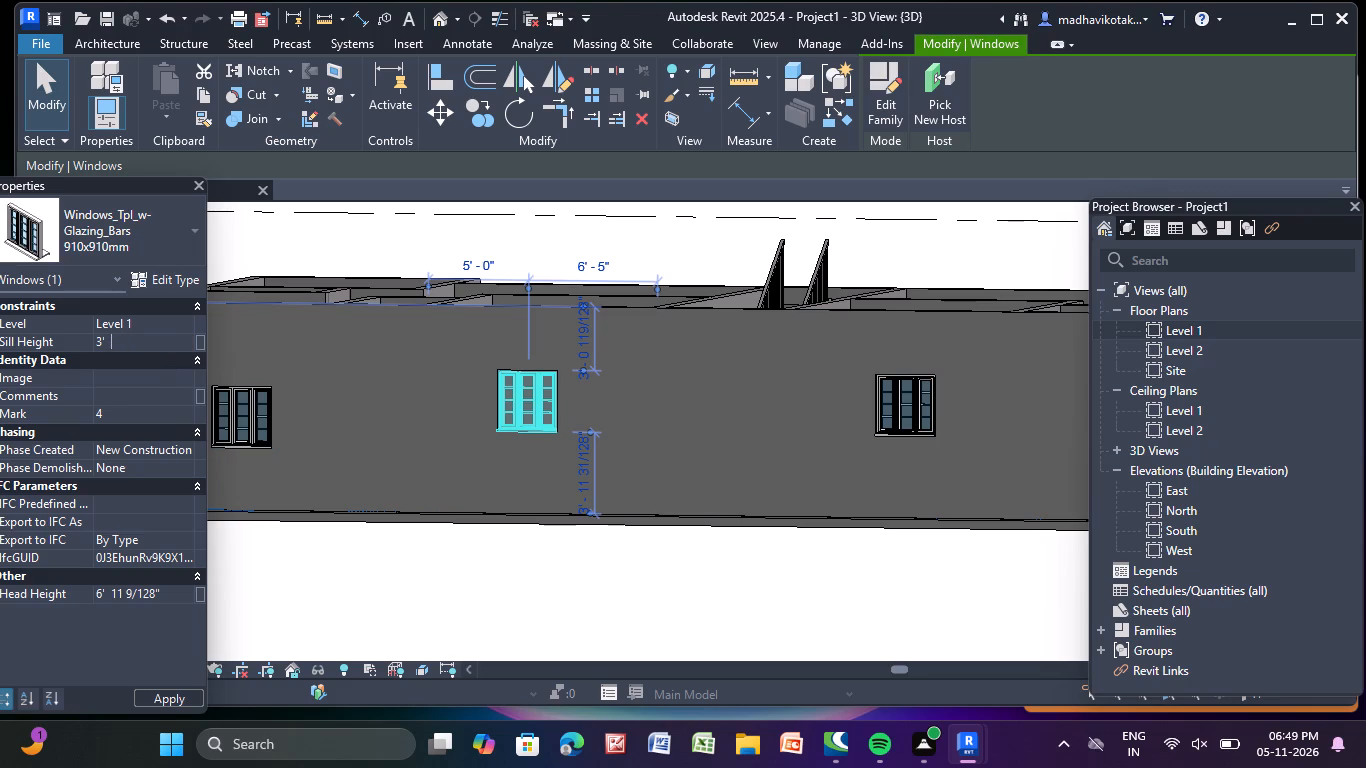
pyautogui.press('Return')
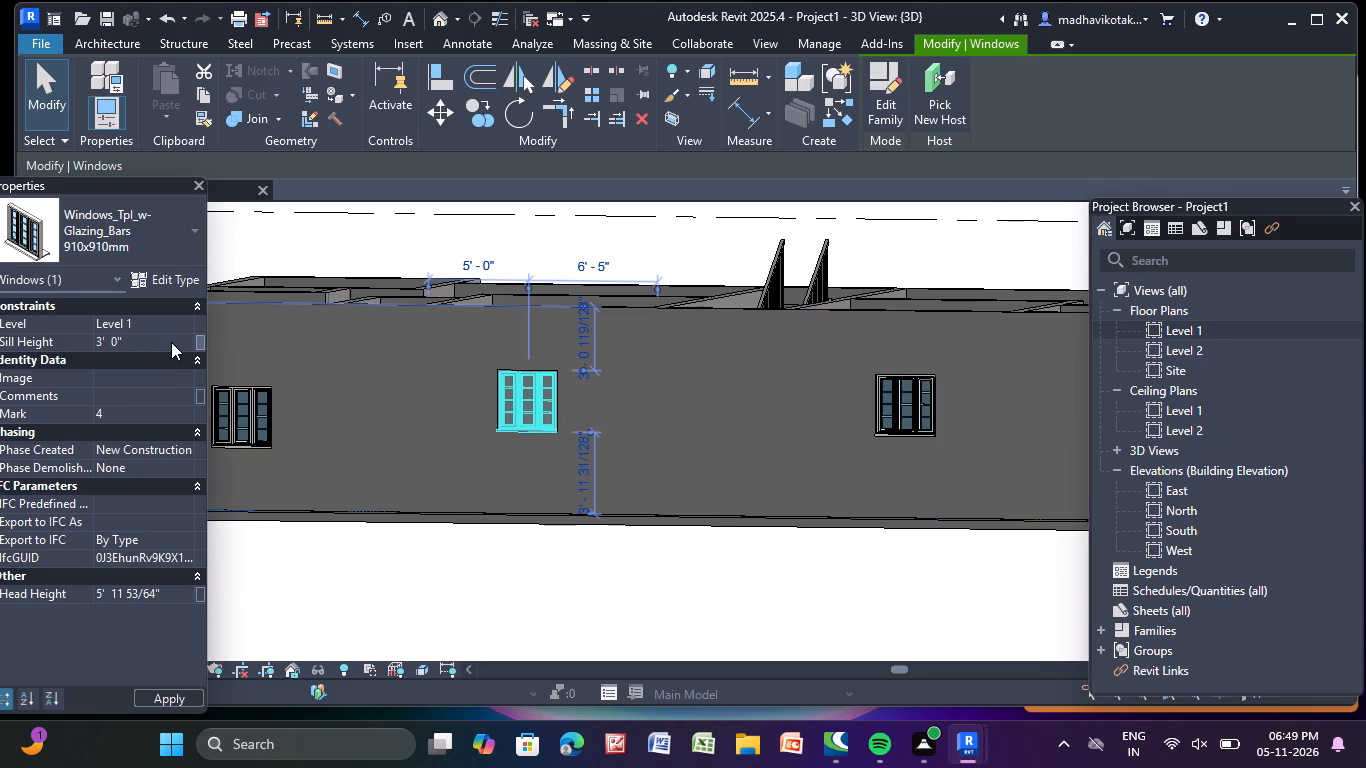
pyautogui.click(475, 570)
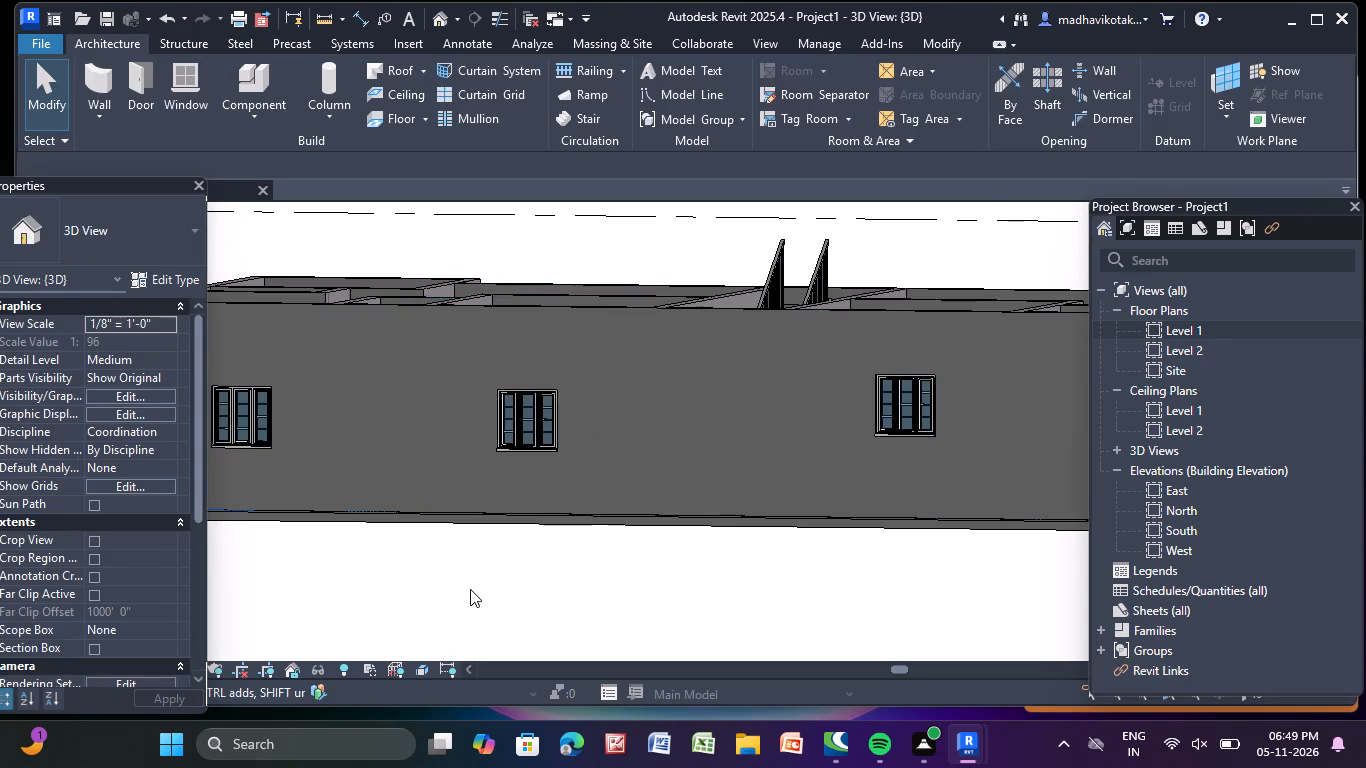
# Set the sill height of the rear wall's third window, counting from the building's top outer wall, to 3'.
pyautogui.moveTo(470, 589); pyautogui.dragTo(270, 595, button='middle')
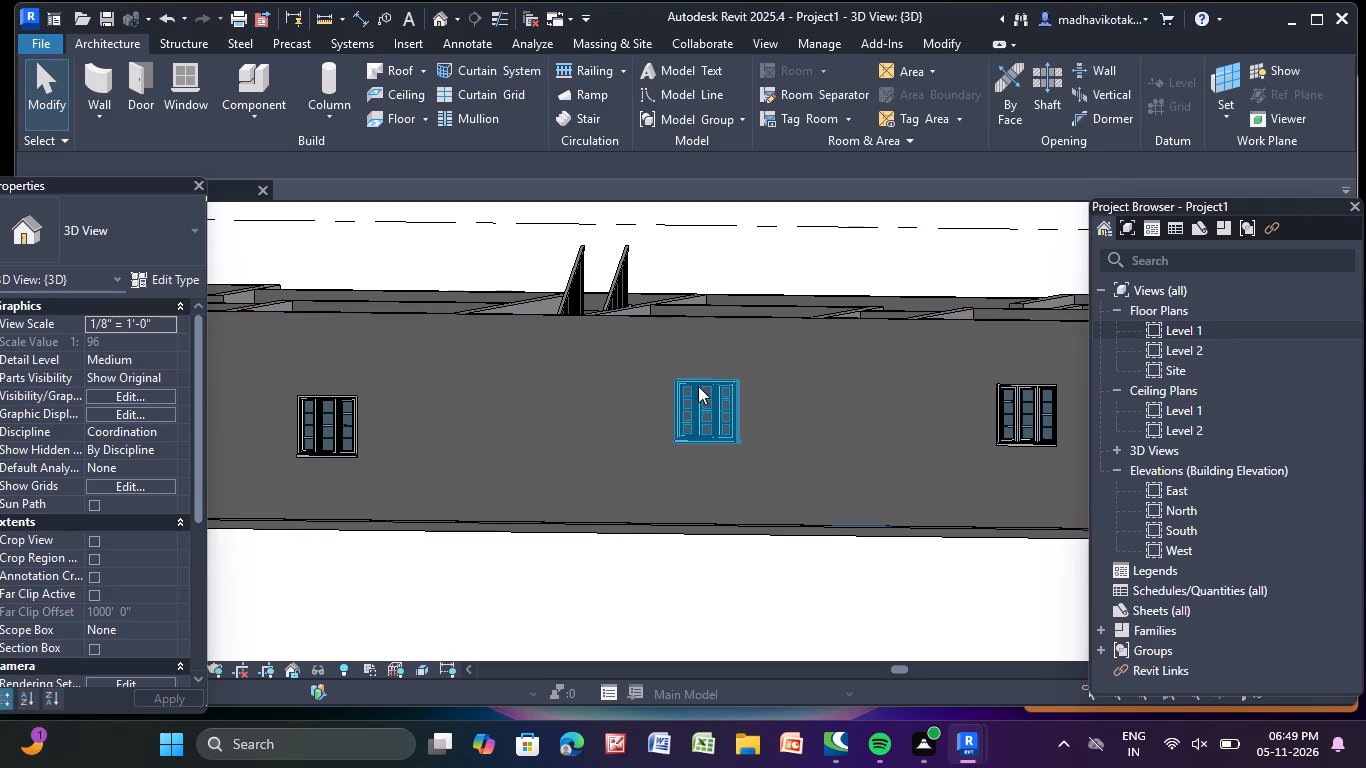
pyautogui.click(698, 386)
pyautogui.click(168, 336)
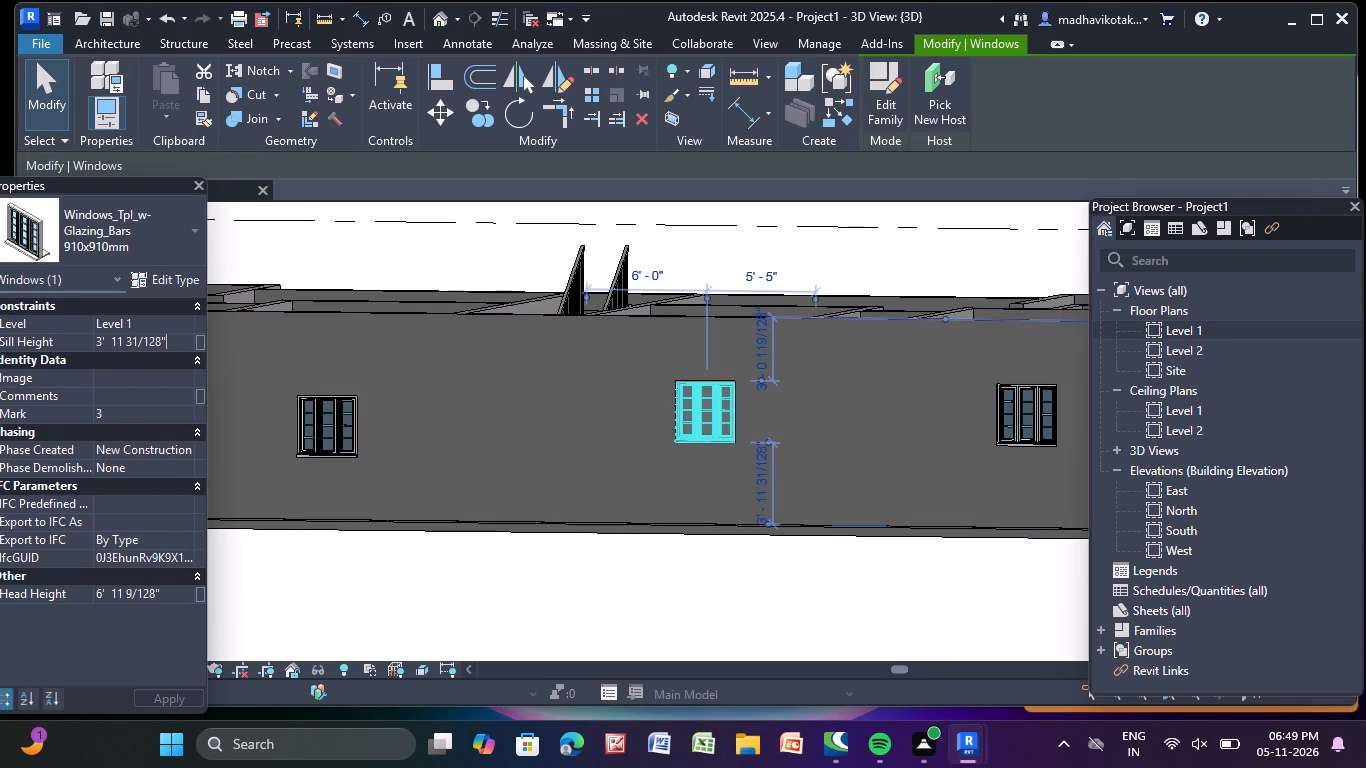
pyautogui.press('BackSpace')
pyautogui.press('BackSpace')
pyautogui.press('BackSpace')
pyautogui.press('BackSpace')
pyautogui.press('BackSpace')
pyautogui.press('BackSpace')
pyautogui.press('BackSpace')
pyautogui.press('BackSpace')
pyautogui.press('BackSpace')
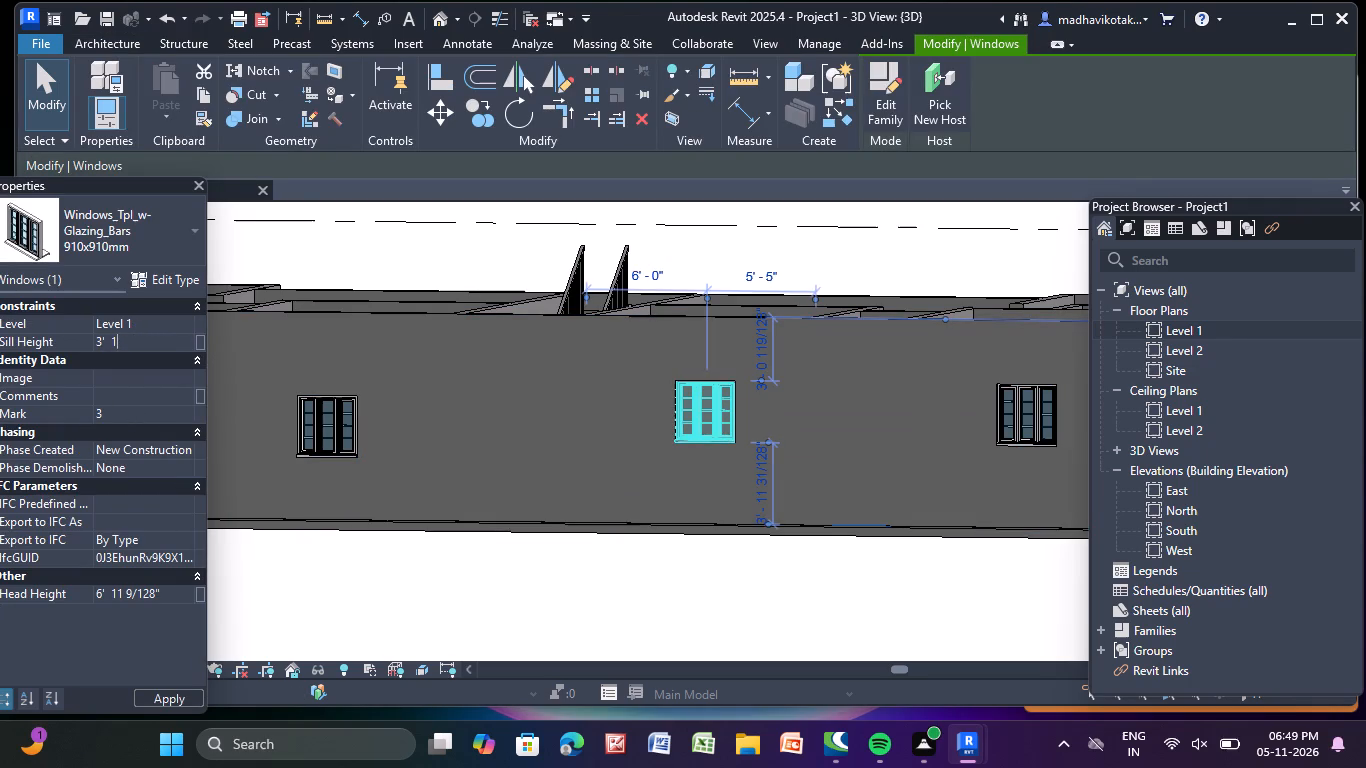
pyautogui.press('BackSpace')
pyautogui.press('Return')
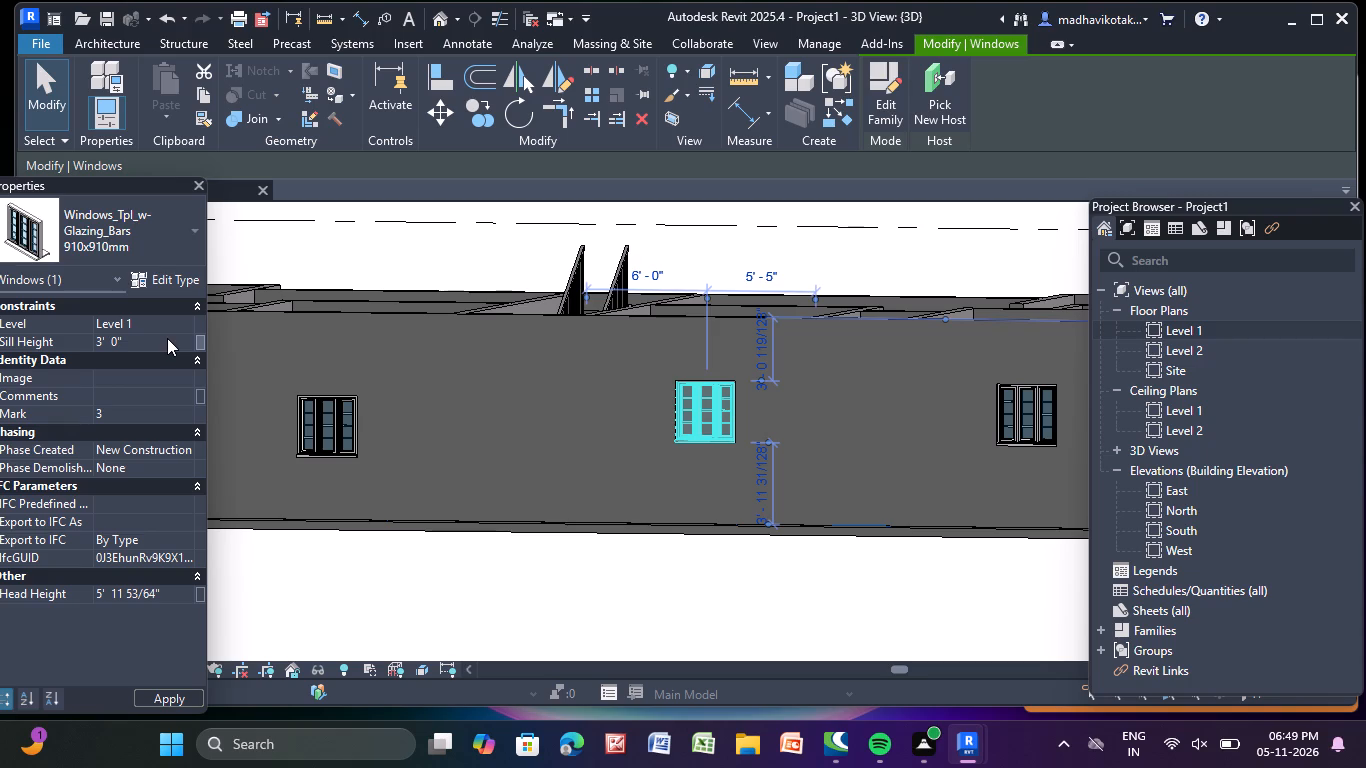
pyautogui.click(503, 635)
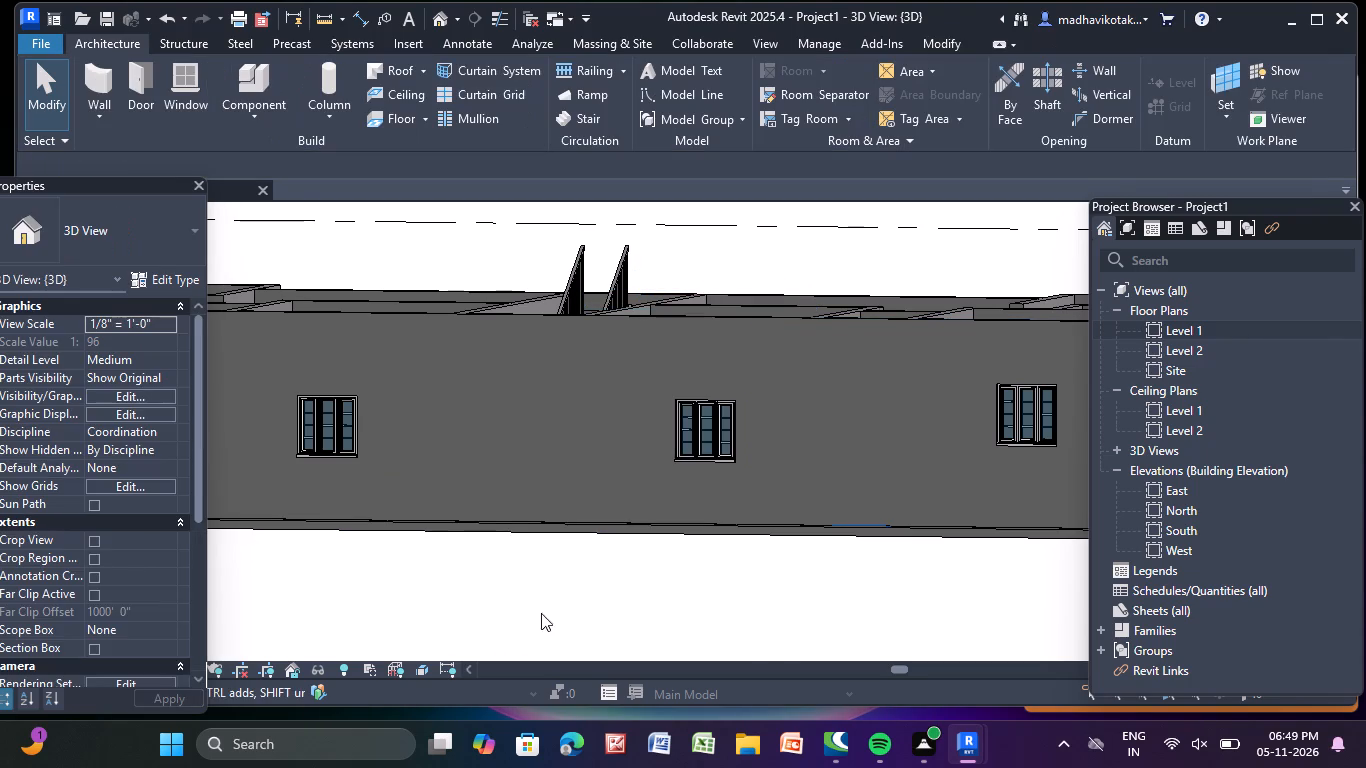
# Set the sill height of the rear wall's fourth window, counting from the building's top outer wall, to 3'.
pyautogui.moveTo(740, 647); pyautogui.dragTo(400, 622, button='middle')
pyautogui.click(653, 396)
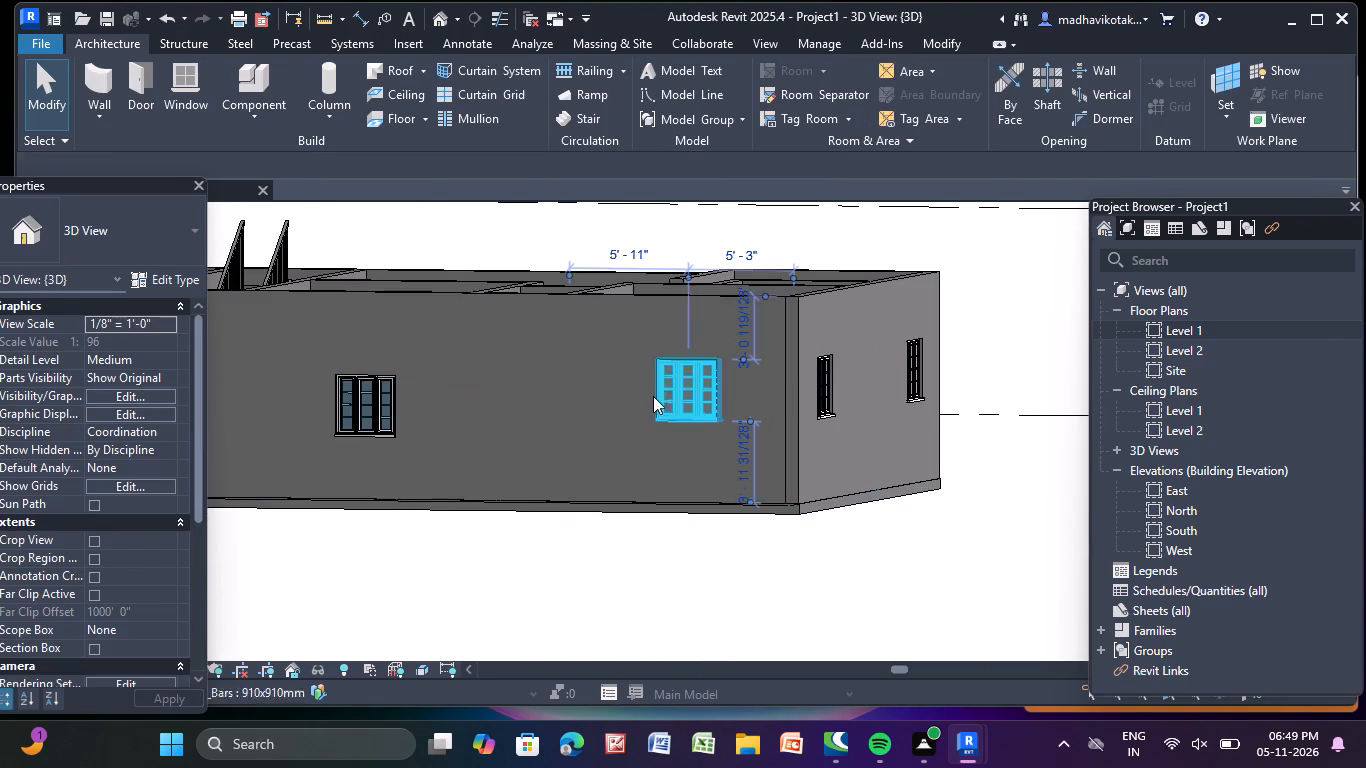
pyautogui.click(173, 340)
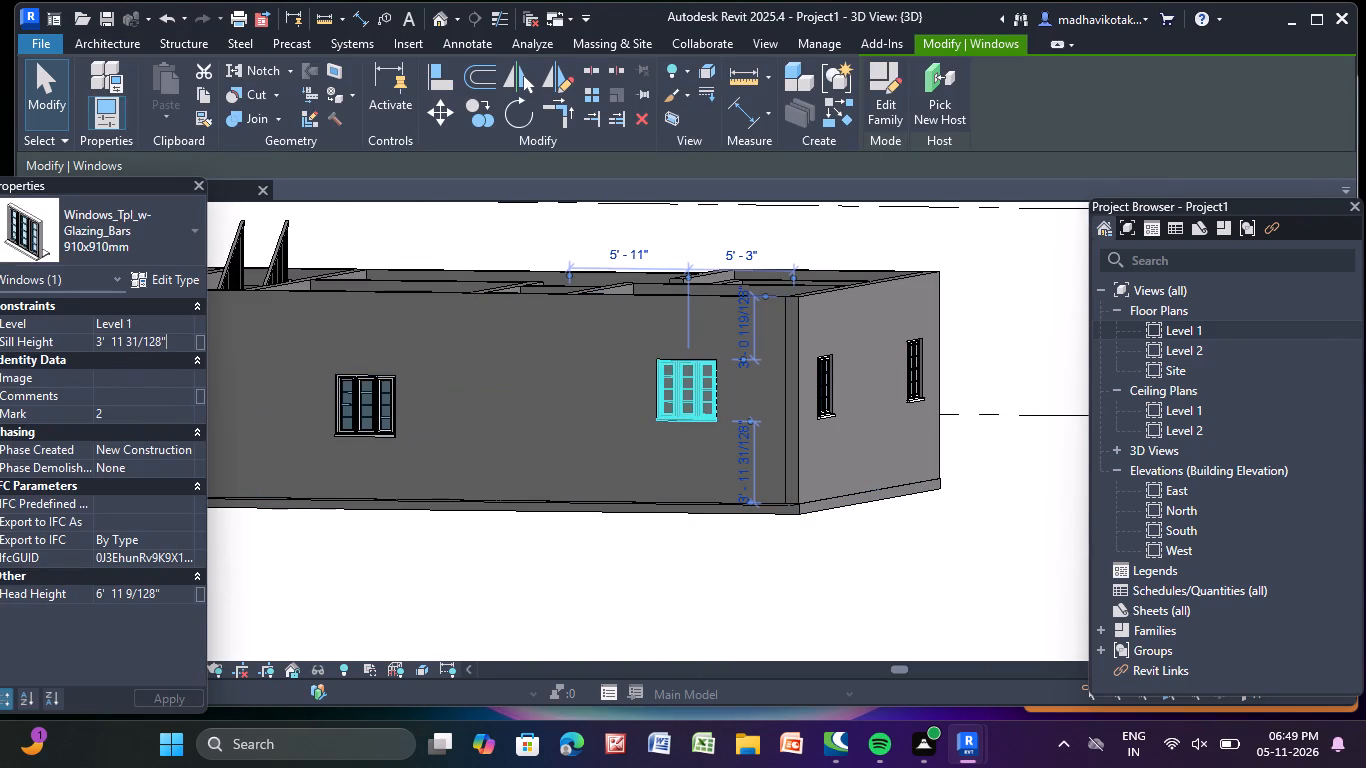
pyautogui.press('BackSpace')
pyautogui.press('BackSpace')
pyautogui.press('BackSpace')
pyautogui.press('BackSpace')
pyautogui.press('BackSpace')
pyautogui.press('BackSpace')
pyautogui.press('BackSpace')
pyautogui.press('BackSpace')
pyautogui.press('BackSpace')
pyautogui.press('BackSpace')
pyautogui.press('BackSpace')
pyautogui.press('BackSpace')
pyautogui.press('Return')
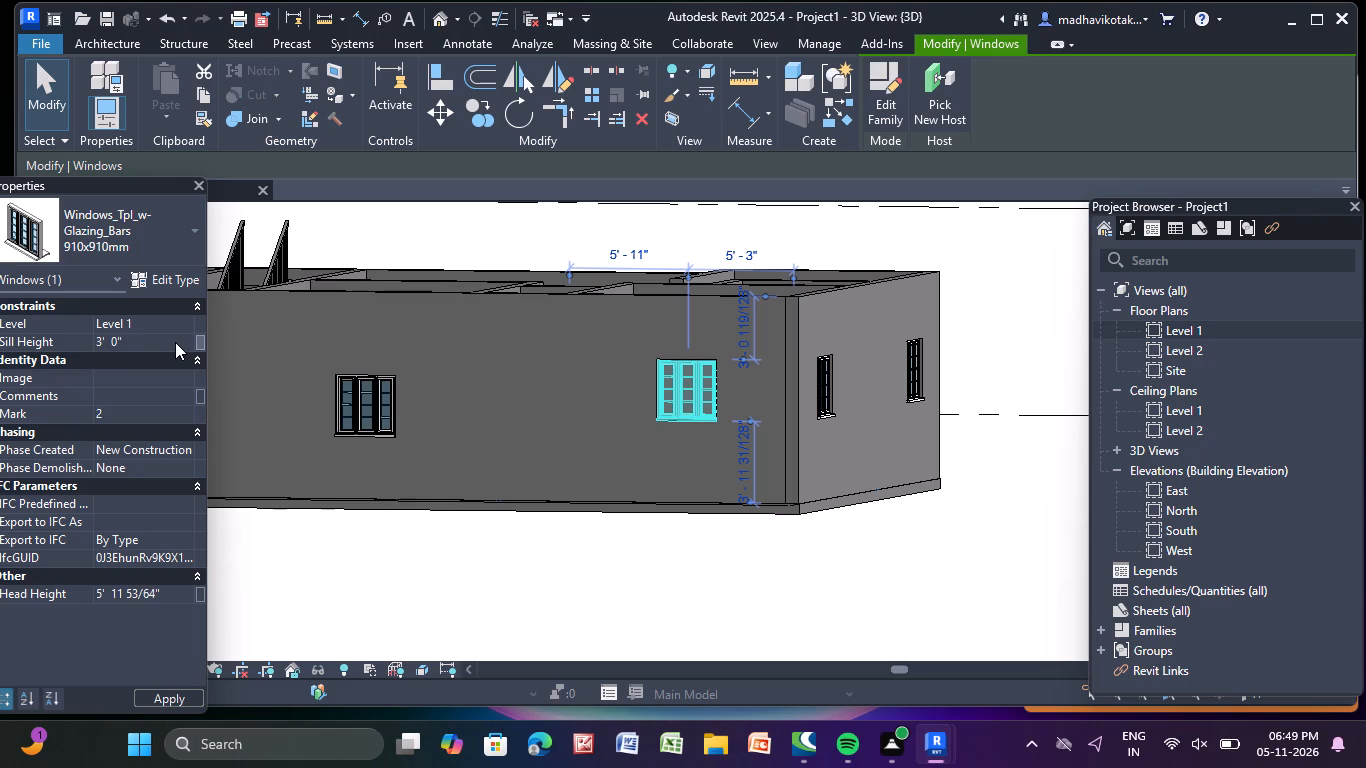
pyautogui.click(572, 625)
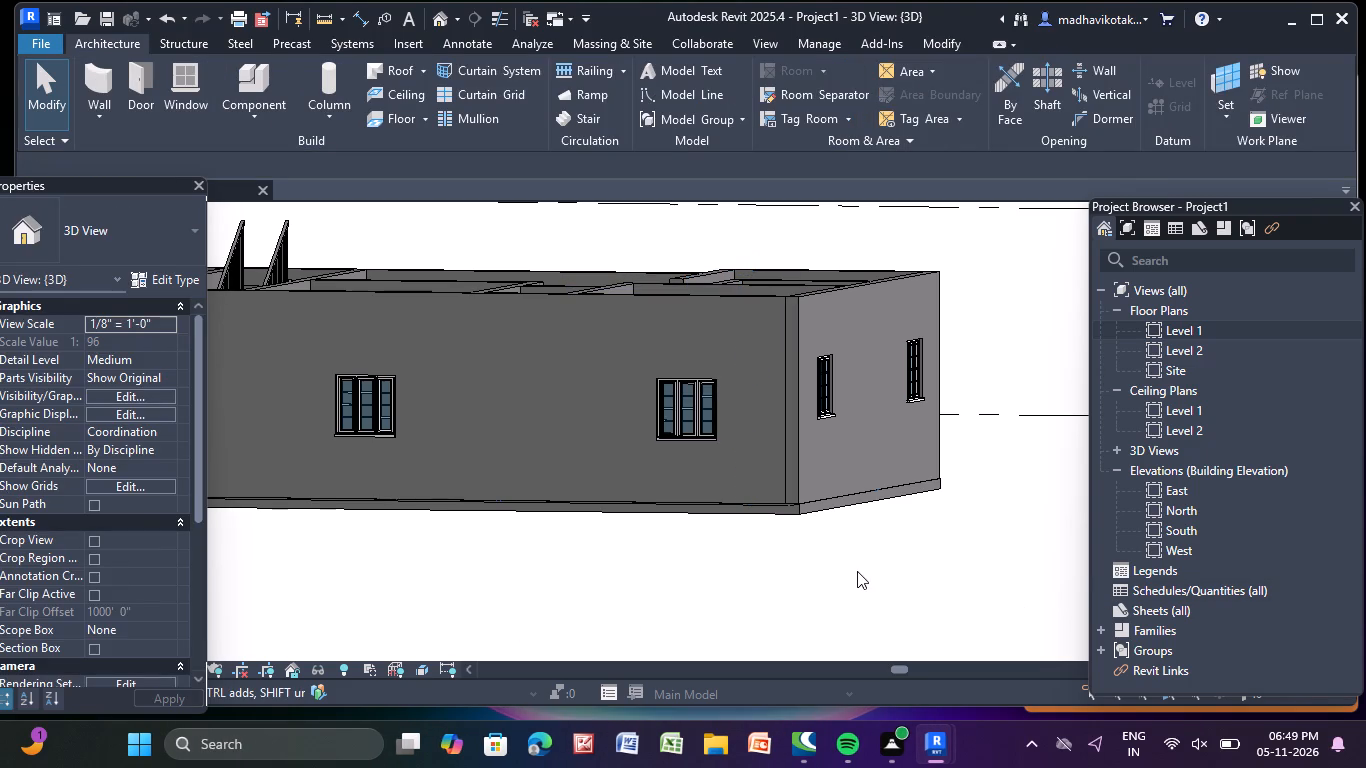
# Set the sill height of the window in the building's bottom outer wall nearest the four-window rear wall to 3'.
pyautogui.keyDown('shift'); pyautogui.moveTo(855, 562); pyautogui.dragTo(673, 550, button='middle'); pyautogui.keyUp('shift')
pyautogui.scroll(-3, 688, 535)
pyautogui.moveTo(689, 535); pyautogui.dragTo(761, 533, button='middle')
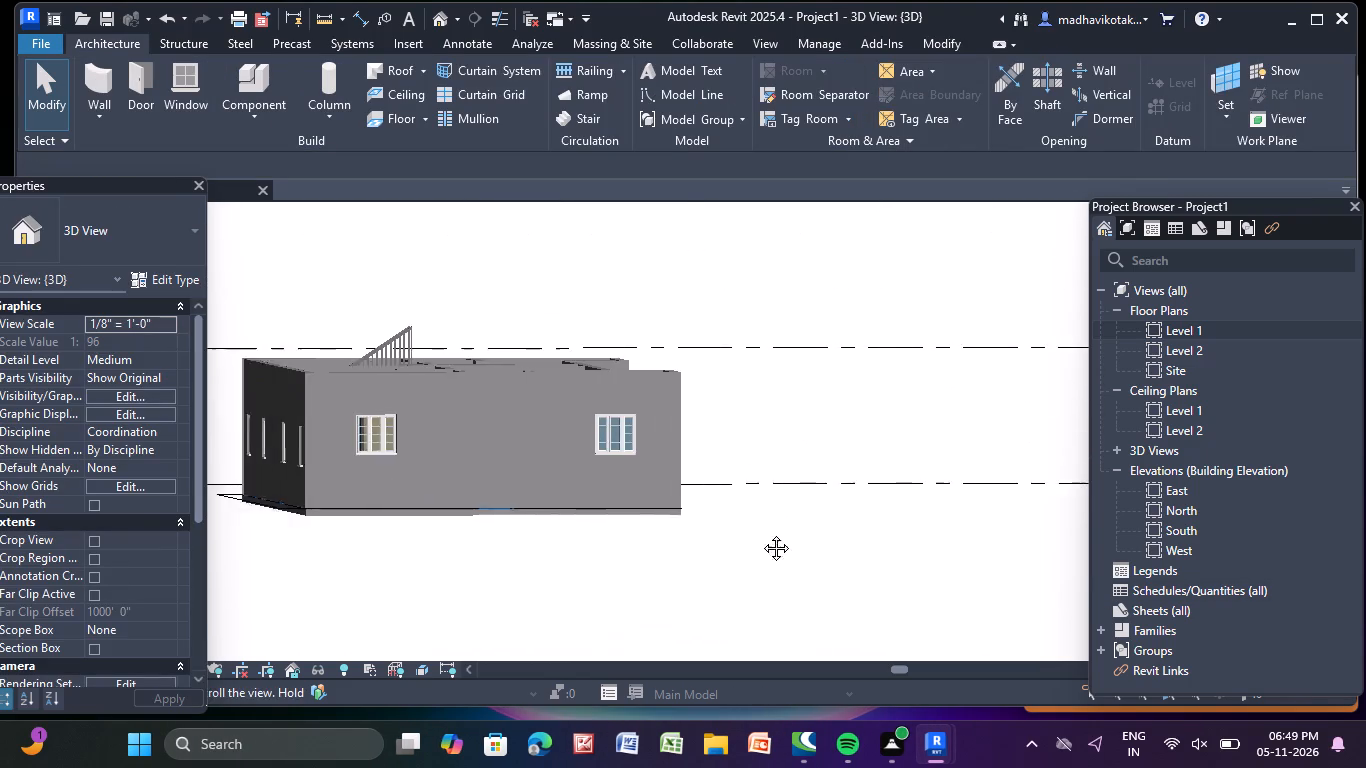
pyautogui.moveTo(761, 533); pyautogui.dragTo(966, 531, button='middle')
pyautogui.keyDown('shift'); pyautogui.moveTo(867, 541); pyautogui.dragTo(837, 558, button='middle'); pyautogui.keyUp('shift')
pyautogui.keyDown('shift'); pyautogui.moveTo(833, 558); pyautogui.dragTo(843, 551, button='middle'); pyautogui.keyUp('shift')
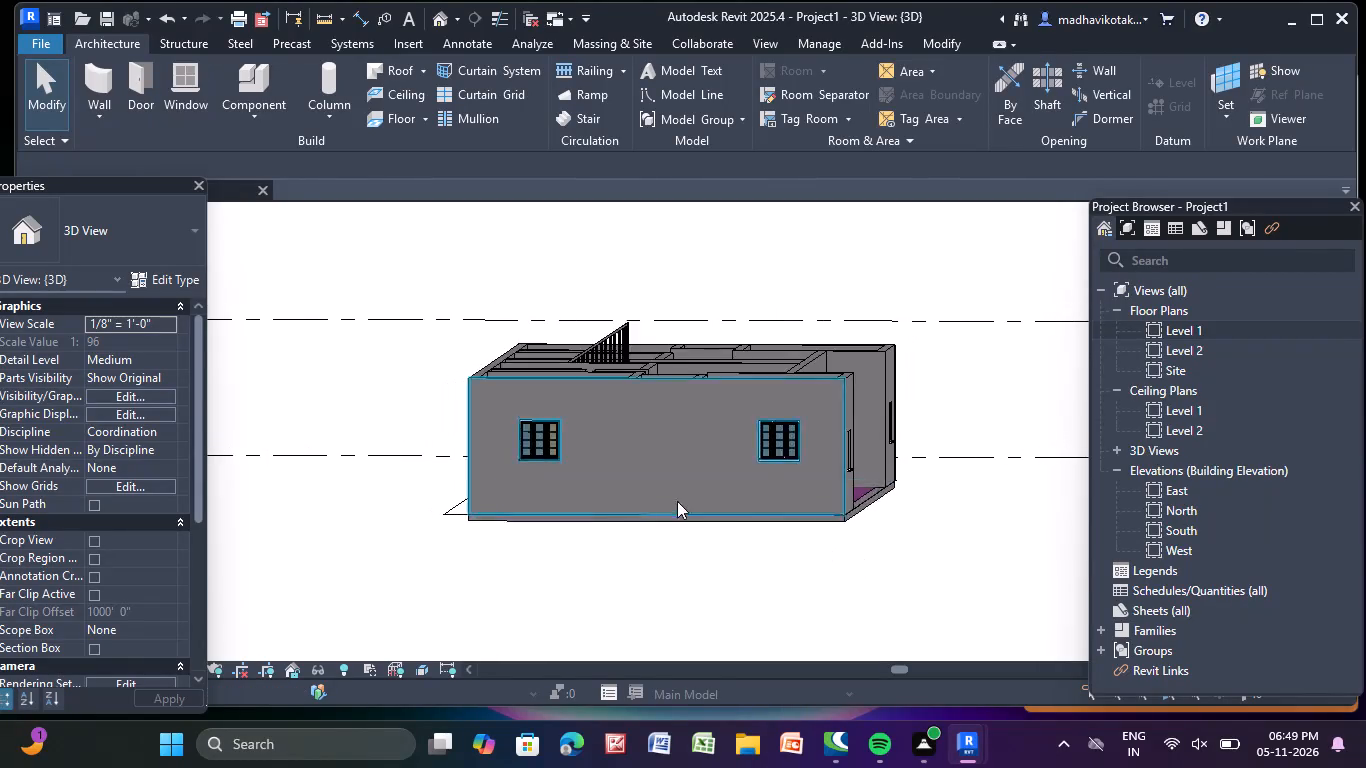
pyautogui.scroll(3, 667, 505)
pyautogui.scroll(5, 514, 449)
pyautogui.click(504, 396)
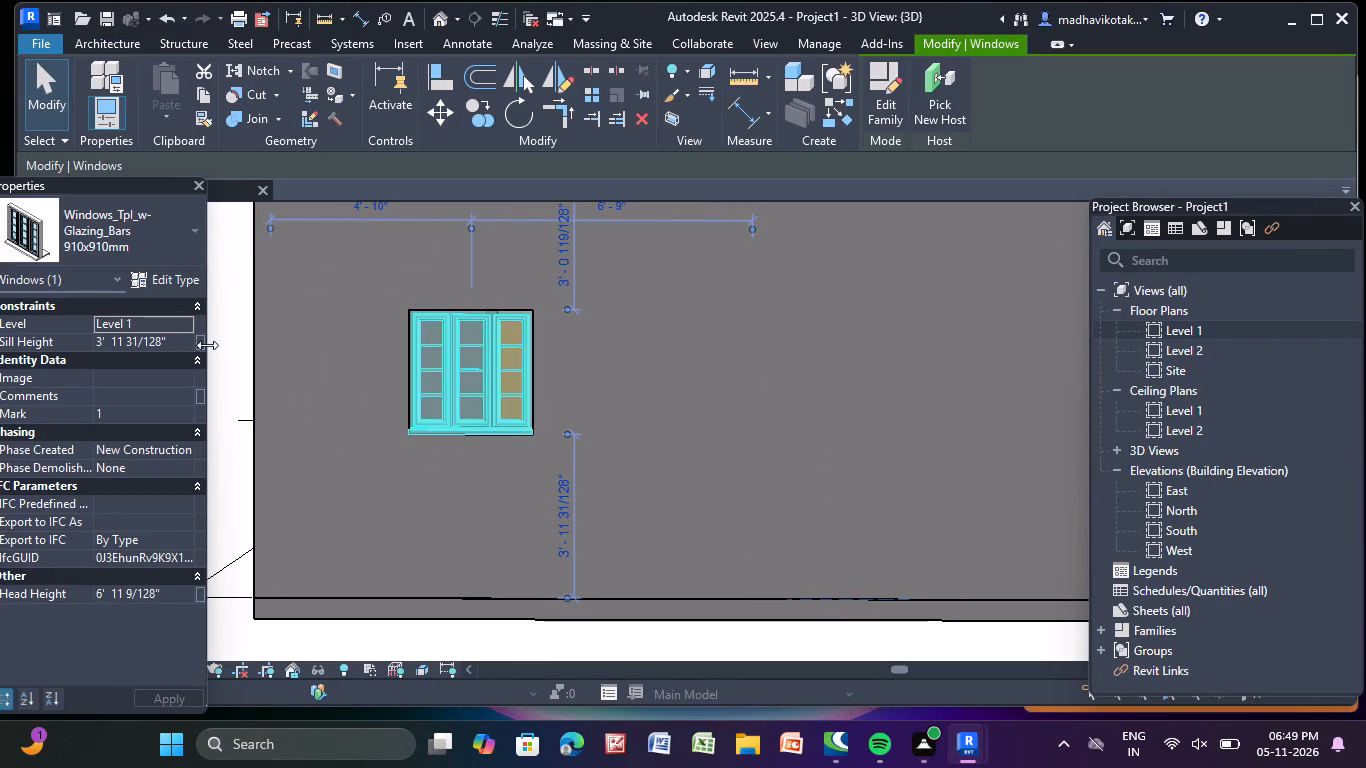
pyautogui.click(178, 339)
pyautogui.click(180, 340)
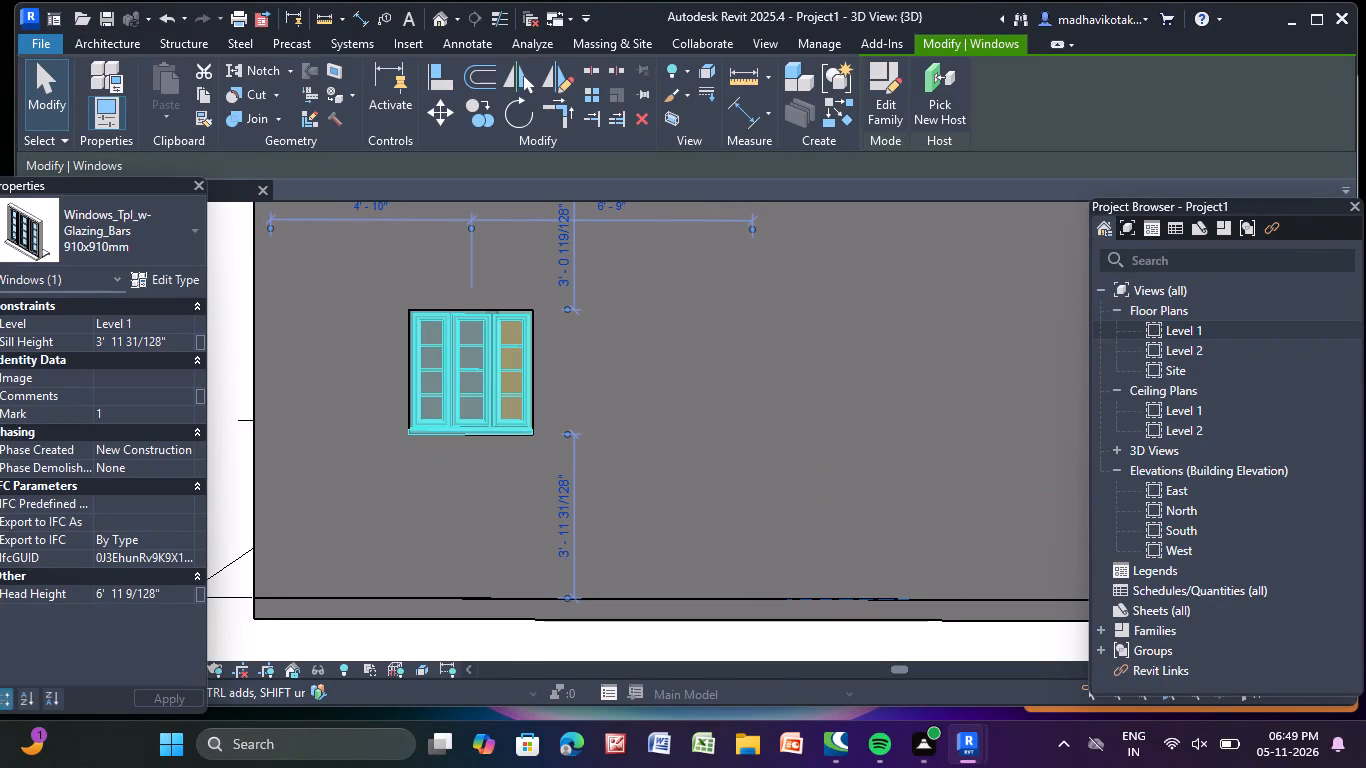
pyautogui.press('BackSpace')
pyautogui.press('BackSpace')
pyautogui.press('BackSpace')
pyautogui.press('BackSpace')
pyautogui.press('BackSpace')
pyautogui.press('BackSpace')
pyautogui.press('BackSpace')
pyautogui.press('BackSpace')
pyautogui.press('BackSpace')
pyautogui.press('BackSpace')
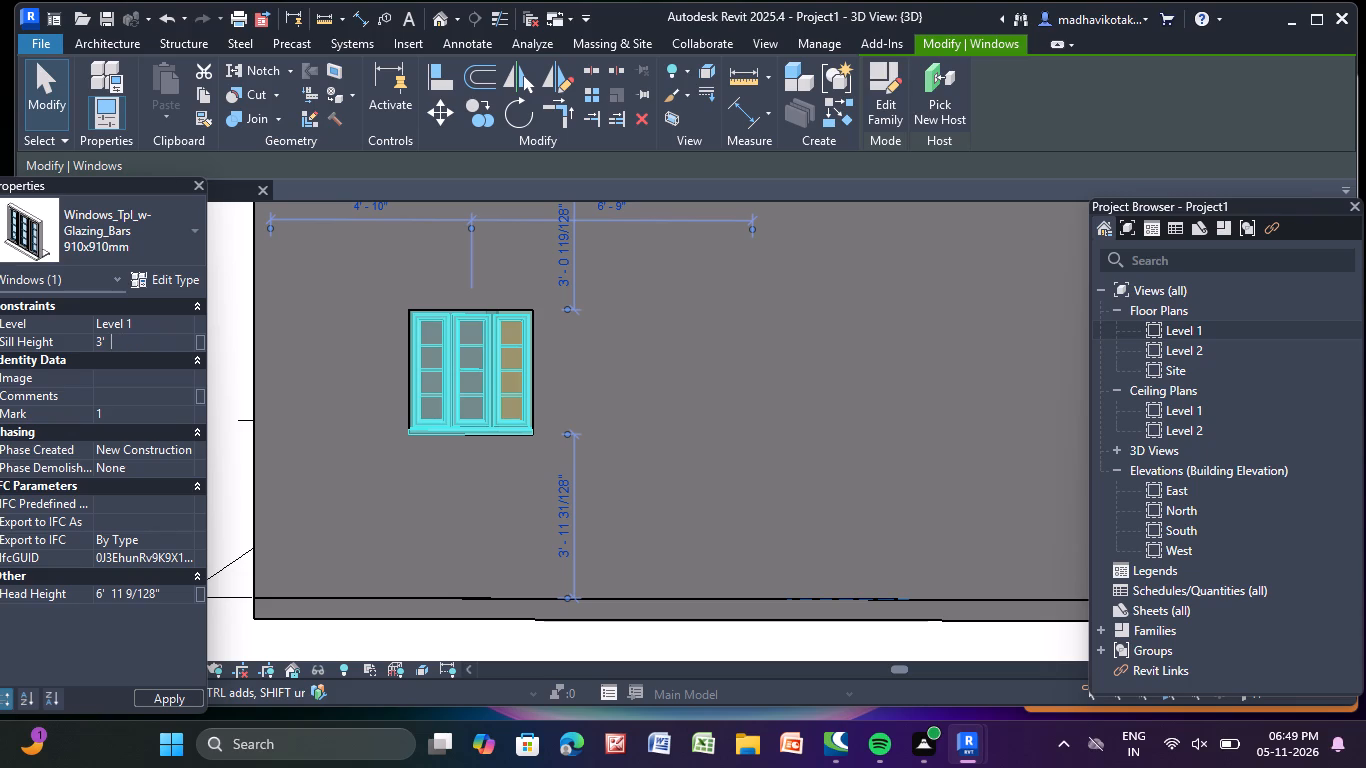
pyautogui.press('Return')
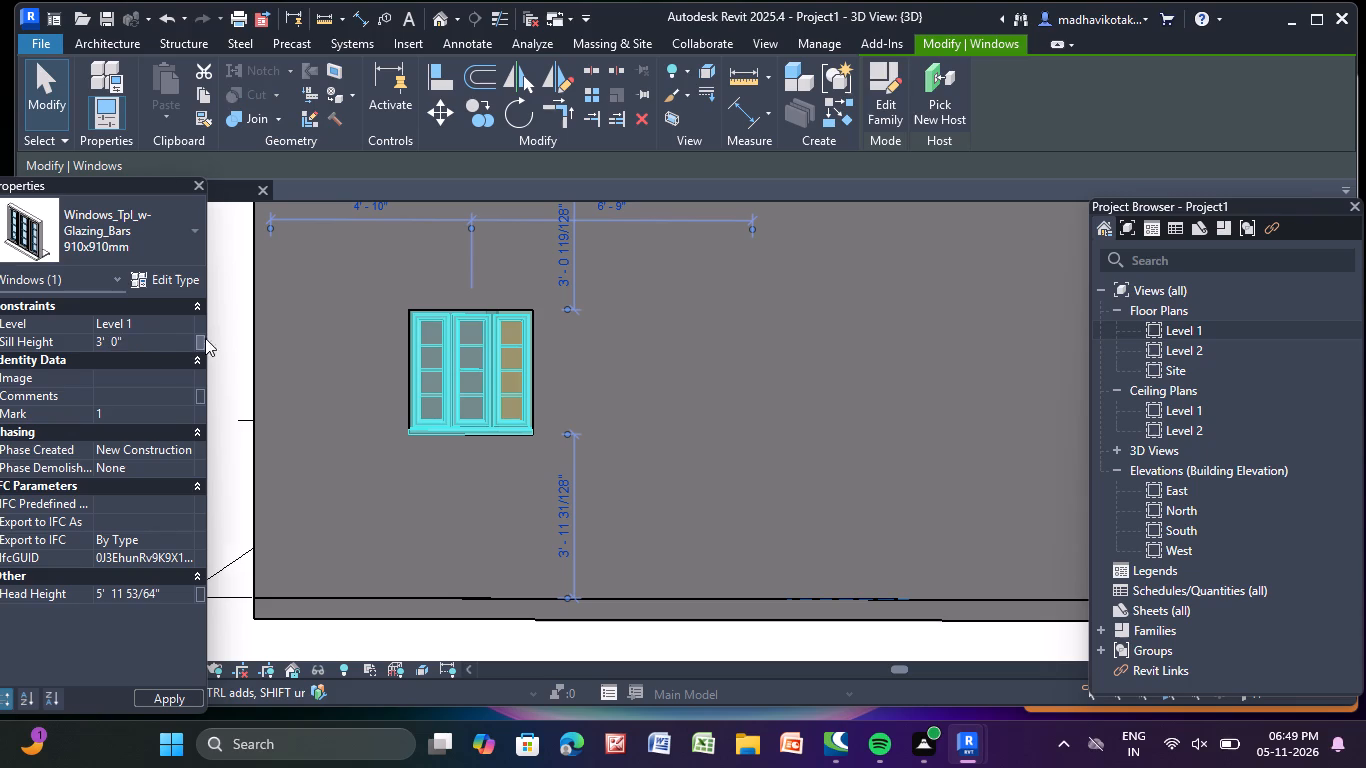
# Set the sill height of the bottom outer wall's other window, farthest from the four-window rear wall, to 3'.
pyautogui.scroll(-4, 448, 433)
pyautogui.moveTo(464, 448); pyautogui.dragTo(307, 425, button='middle')
pyautogui.scroll(4, 767, 380)
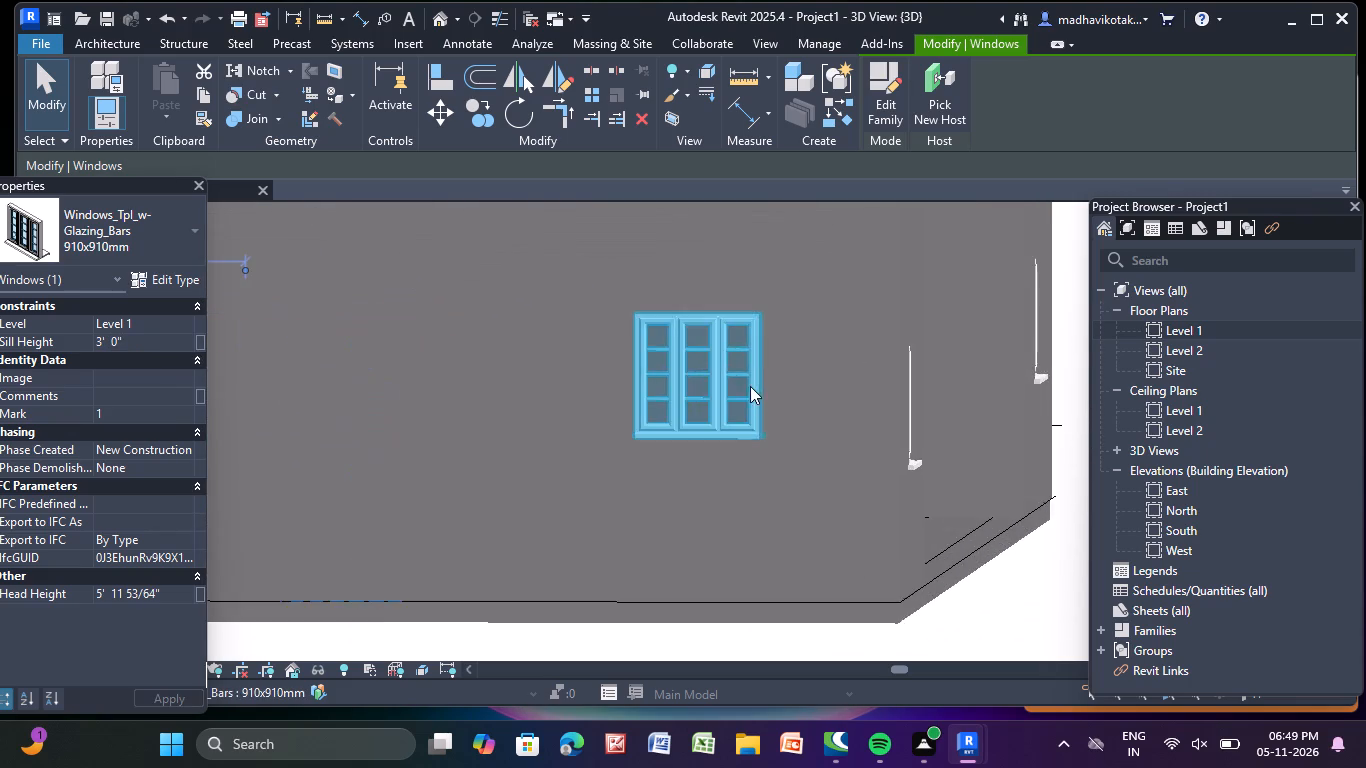
pyautogui.click(750, 386)
pyautogui.click(172, 346)
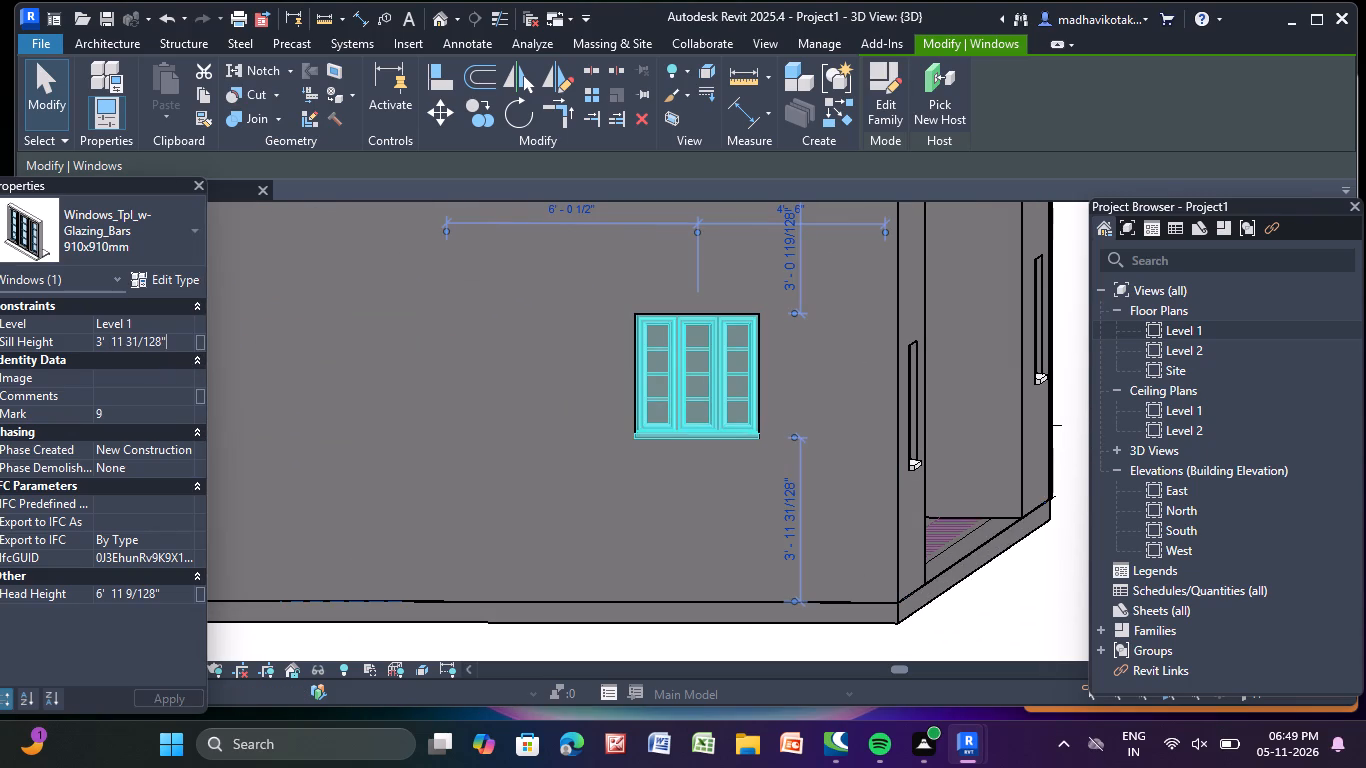
pyautogui.press('BackSpace')
pyautogui.press('BackSpace')
pyautogui.press('BackSpace')
pyautogui.press('BackSpace')
pyautogui.press('BackSpace')
pyautogui.press('BackSpace')
pyautogui.press('BackSpace')
pyautogui.press('BackSpace')
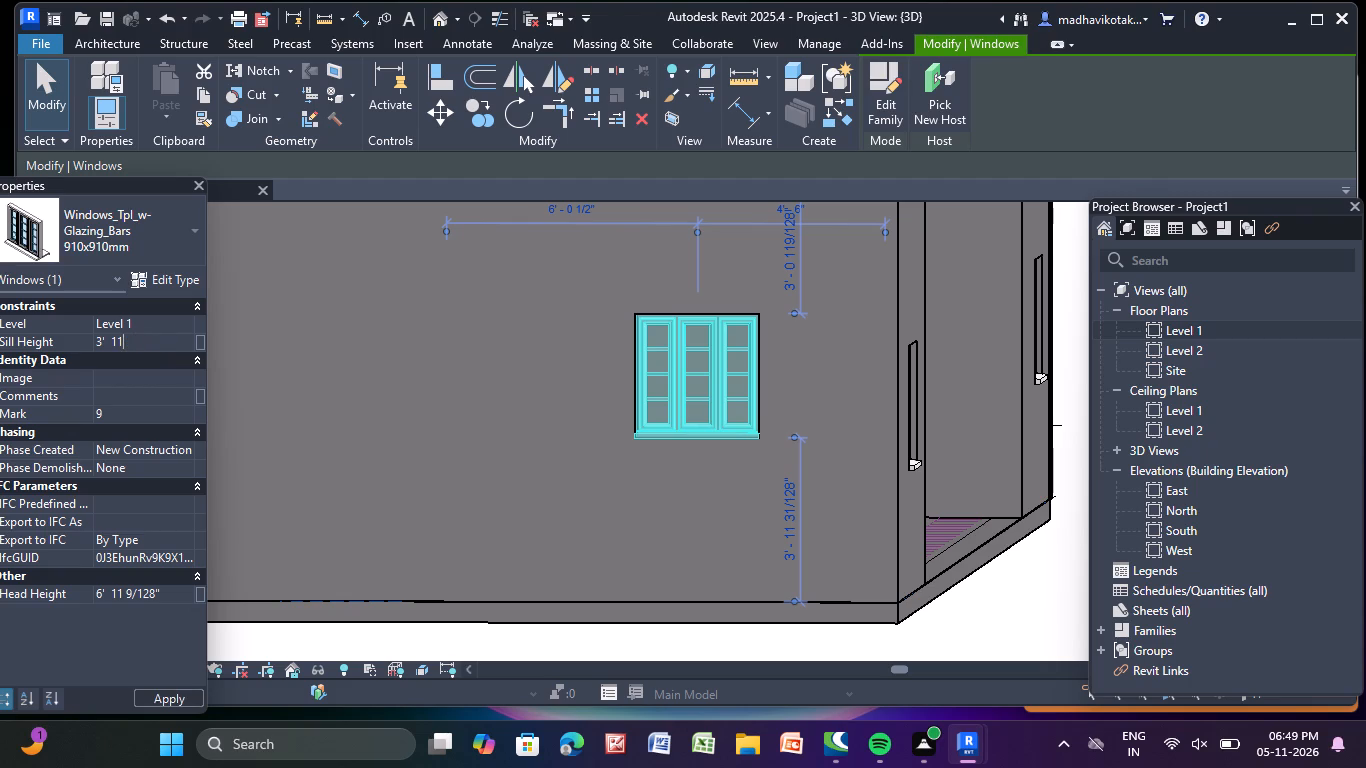
pyautogui.press('BackSpace')
pyautogui.press('BackSpace')
pyautogui.press('Return')
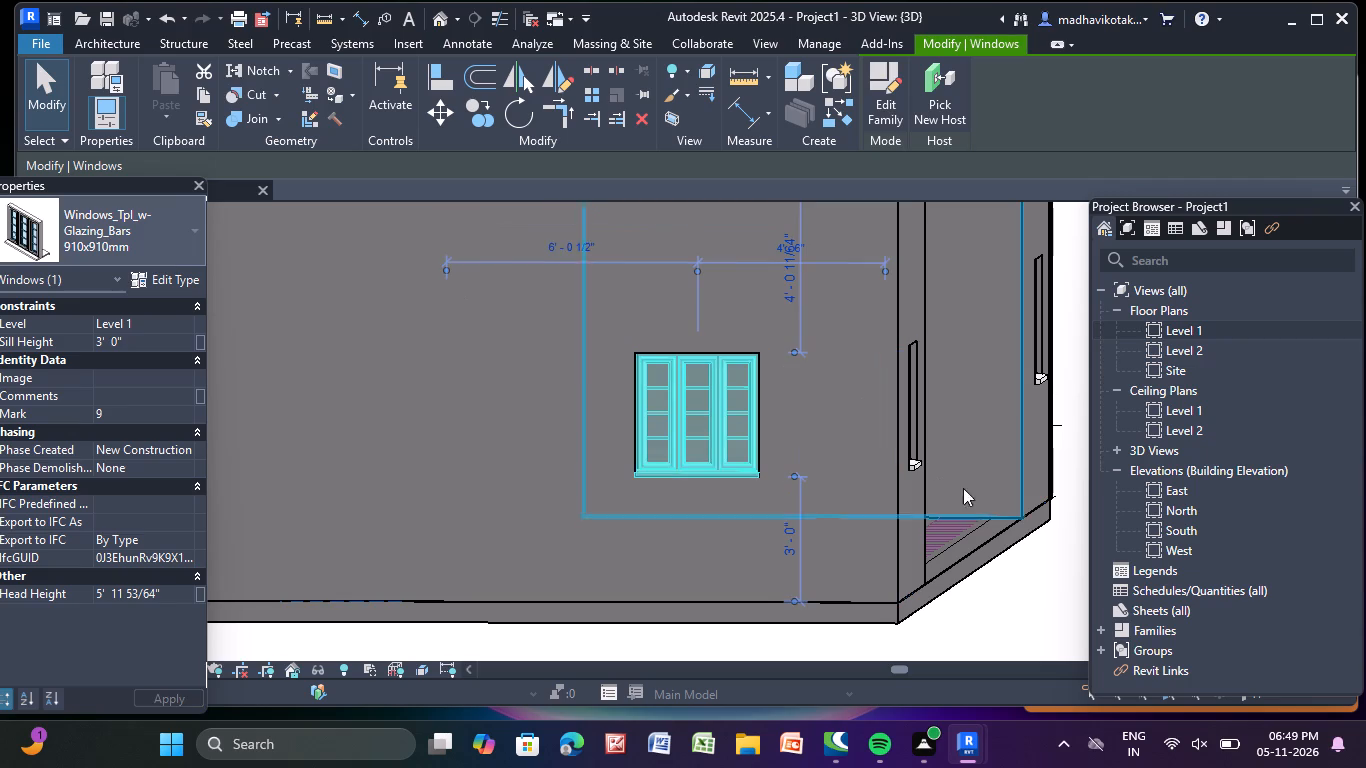
pyautogui.click(1027, 615)
# Examine the front wall's windows and doors and the foyer staircase with its railings from several sides in 3D.
pyautogui.scroll(-5, 1022, 582)
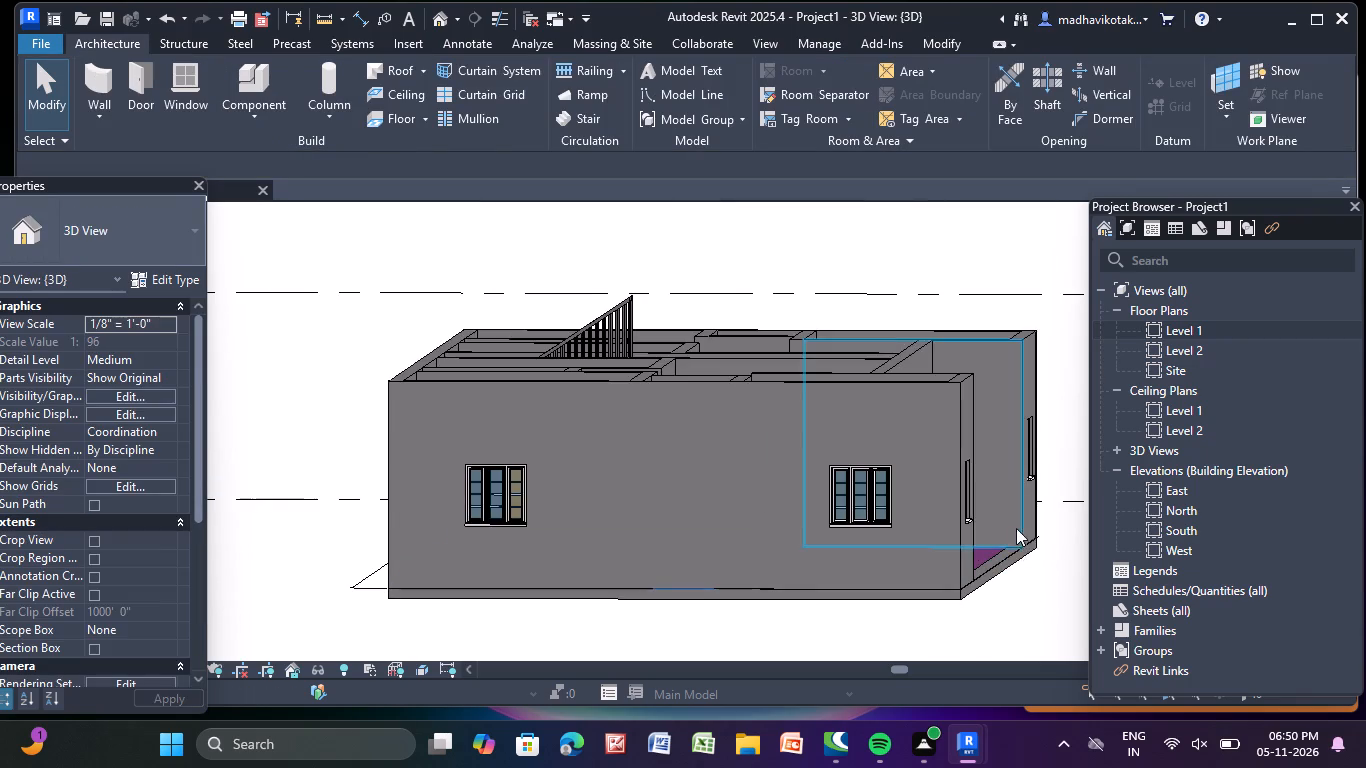
pyautogui.moveTo(1016, 528); pyautogui.dragTo(915, 486, button='middle')
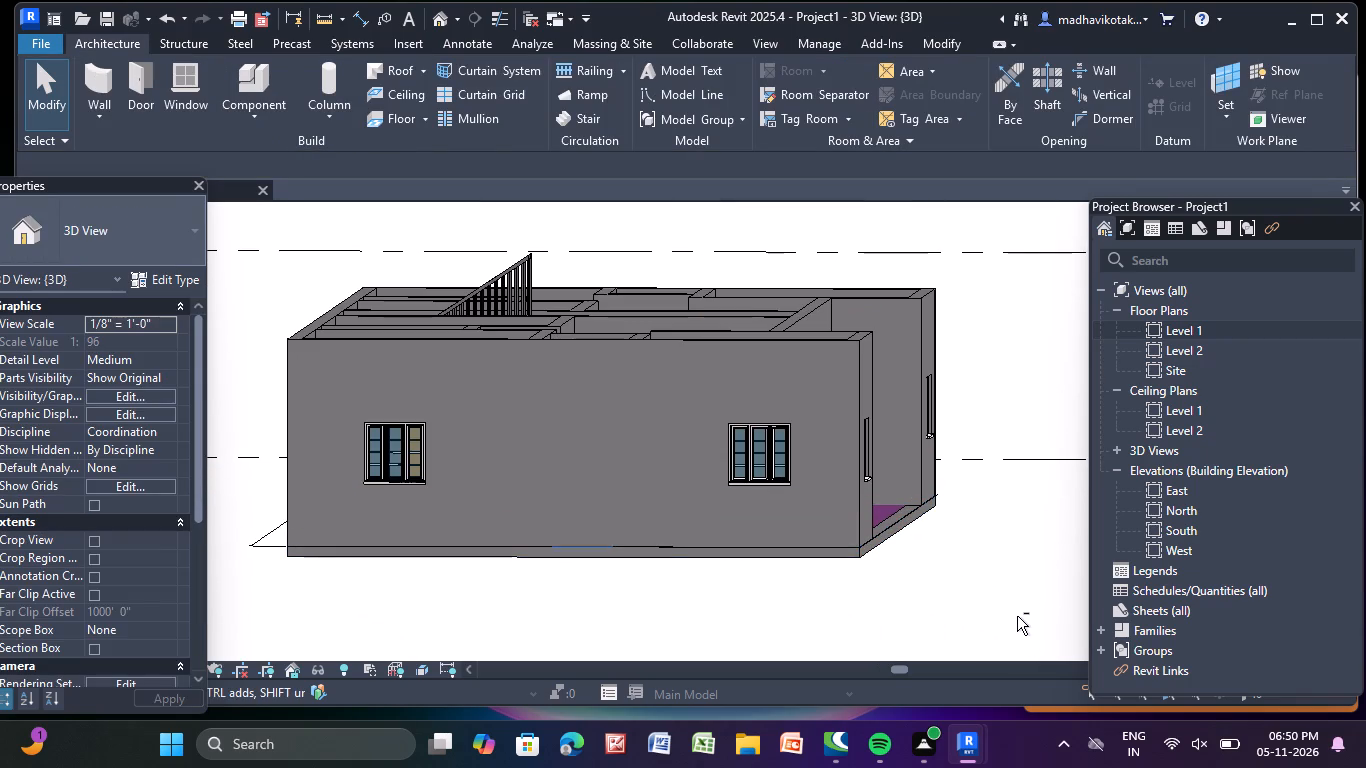
pyautogui.keyDown('shift'); pyautogui.moveTo(1017, 616); pyautogui.dragTo(778, 646, button='middle'); pyautogui.keyUp('shift')
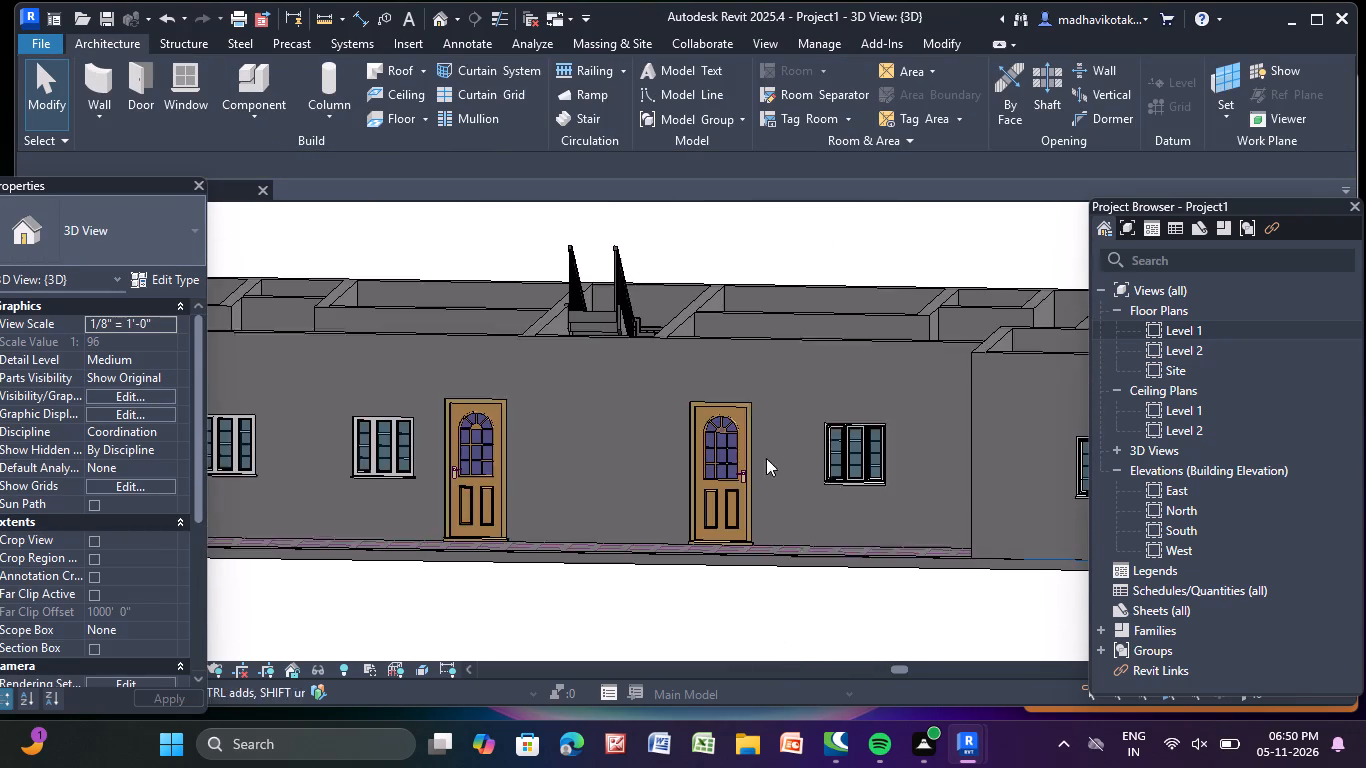
pyautogui.scroll(2, 602, 267)
pyautogui.keyDown('shift'); pyautogui.moveTo(681, 394); pyautogui.dragTo(707, 556, button='middle'); pyautogui.keyUp('shift')
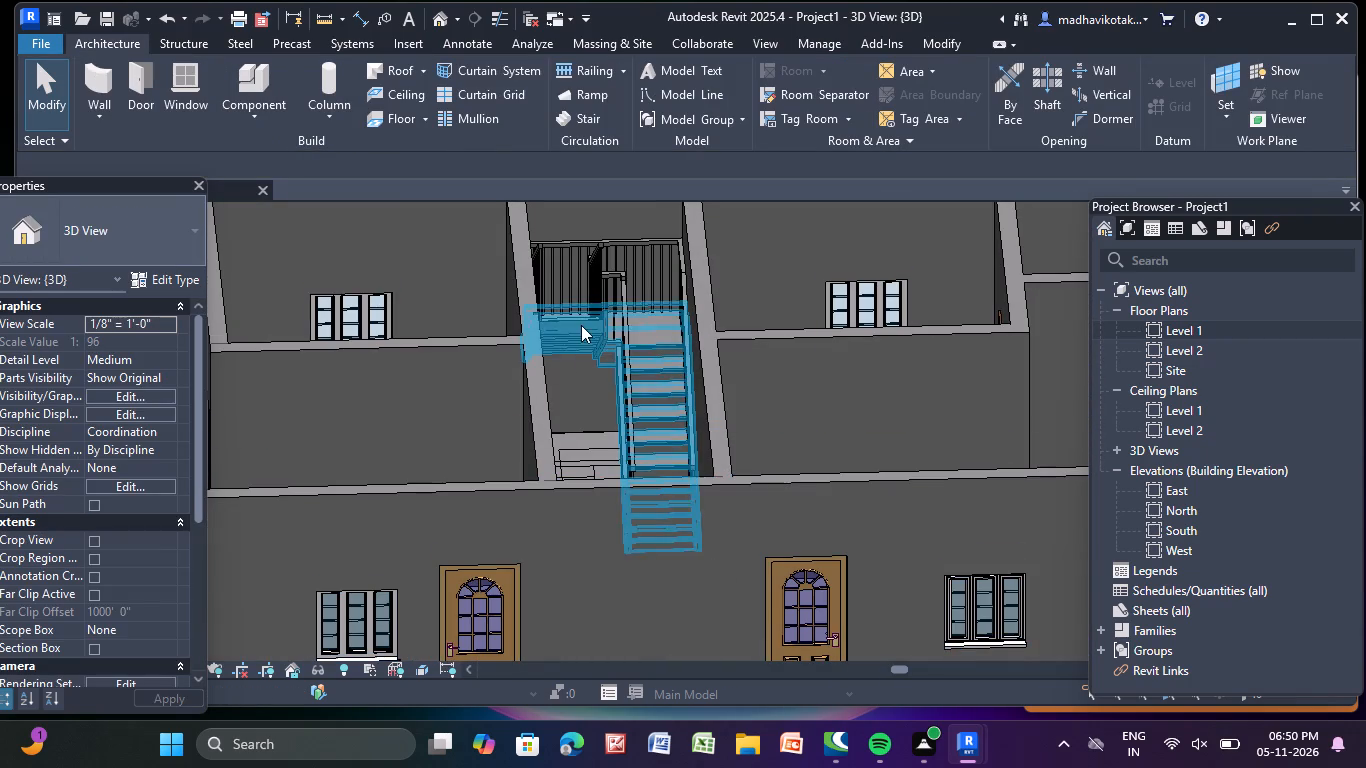
pyautogui.keyDown('shift'); pyautogui.moveTo(589, 291); pyautogui.dragTo(567, 383, button='middle'); pyautogui.keyUp('shift')
pyautogui.keyDown('shift'); pyautogui.scroll(1, 567, 383); pyautogui.keyUp('shift')
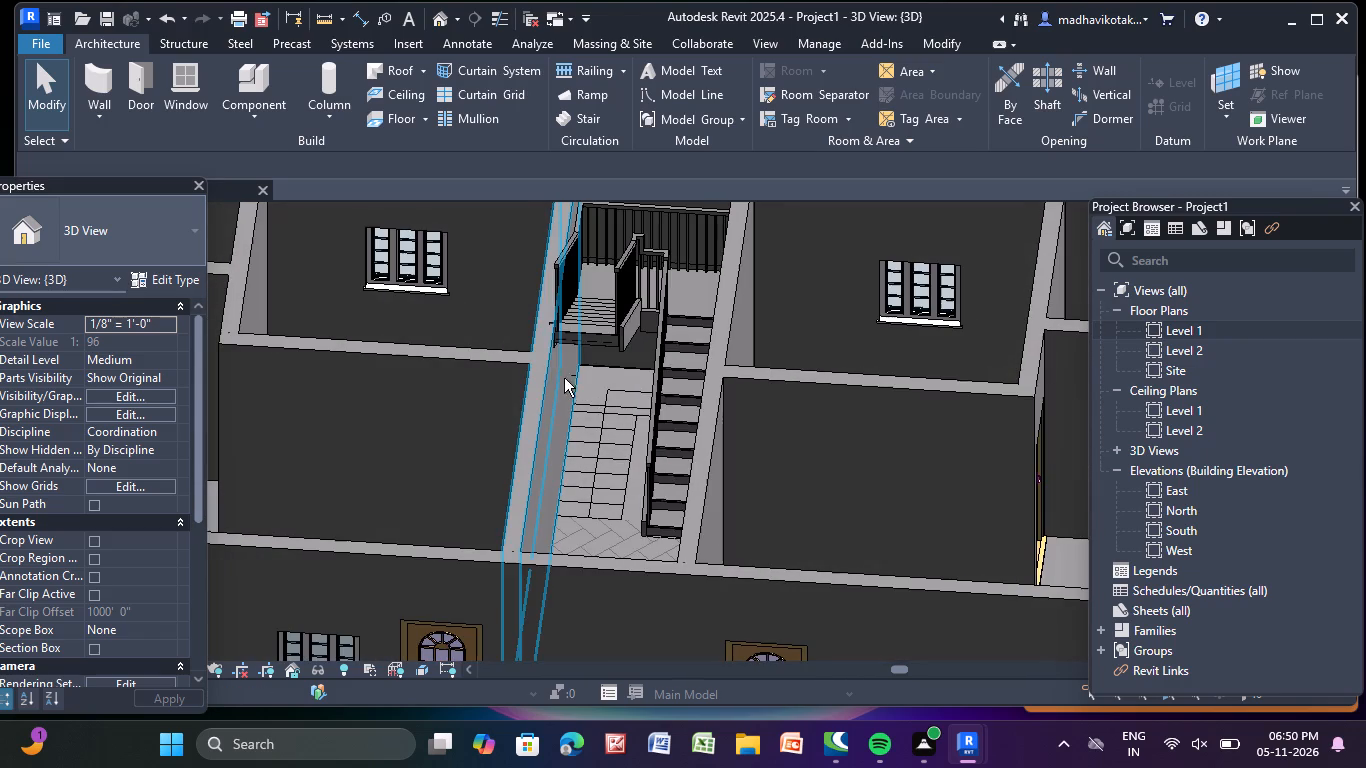
pyautogui.click(583, 336)
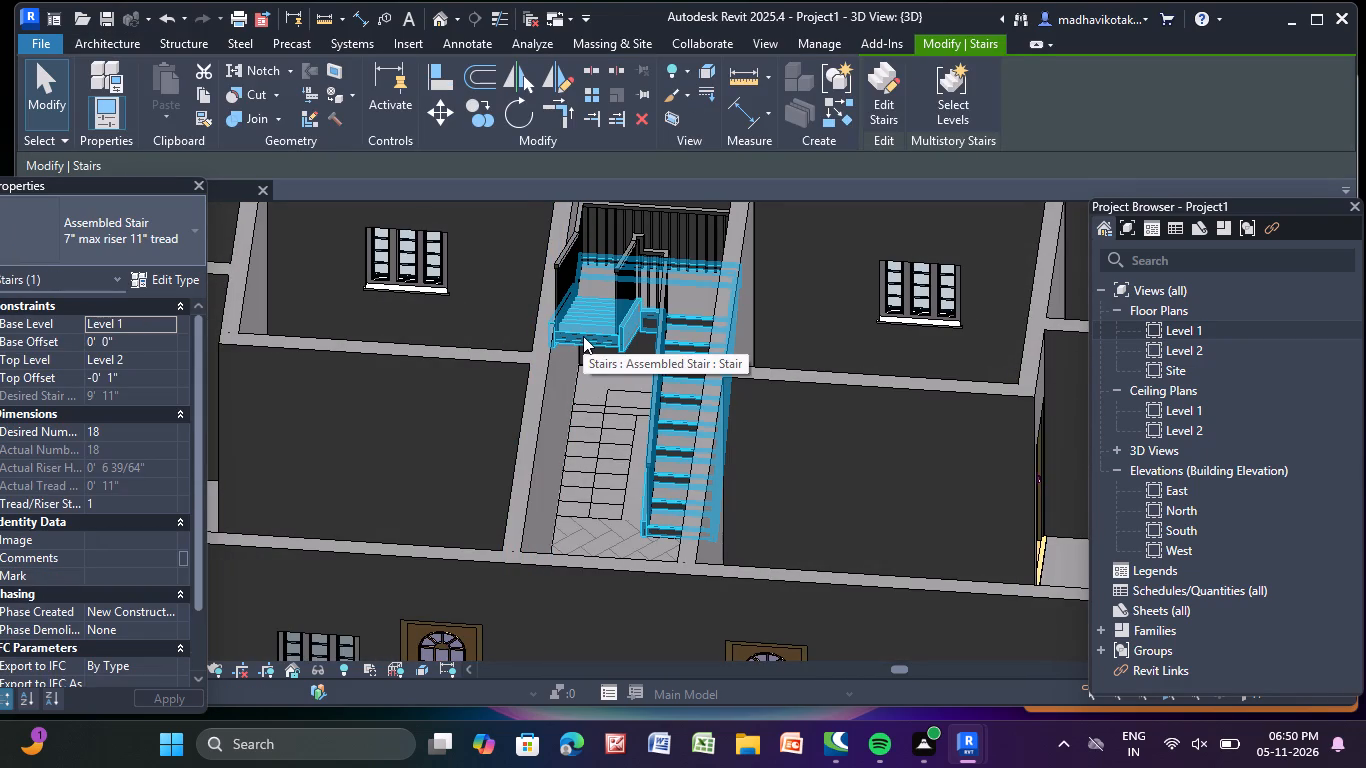
pyautogui.keyDown('ctrl'); pyautogui.click(565, 275); pyautogui.keyUp('ctrl')
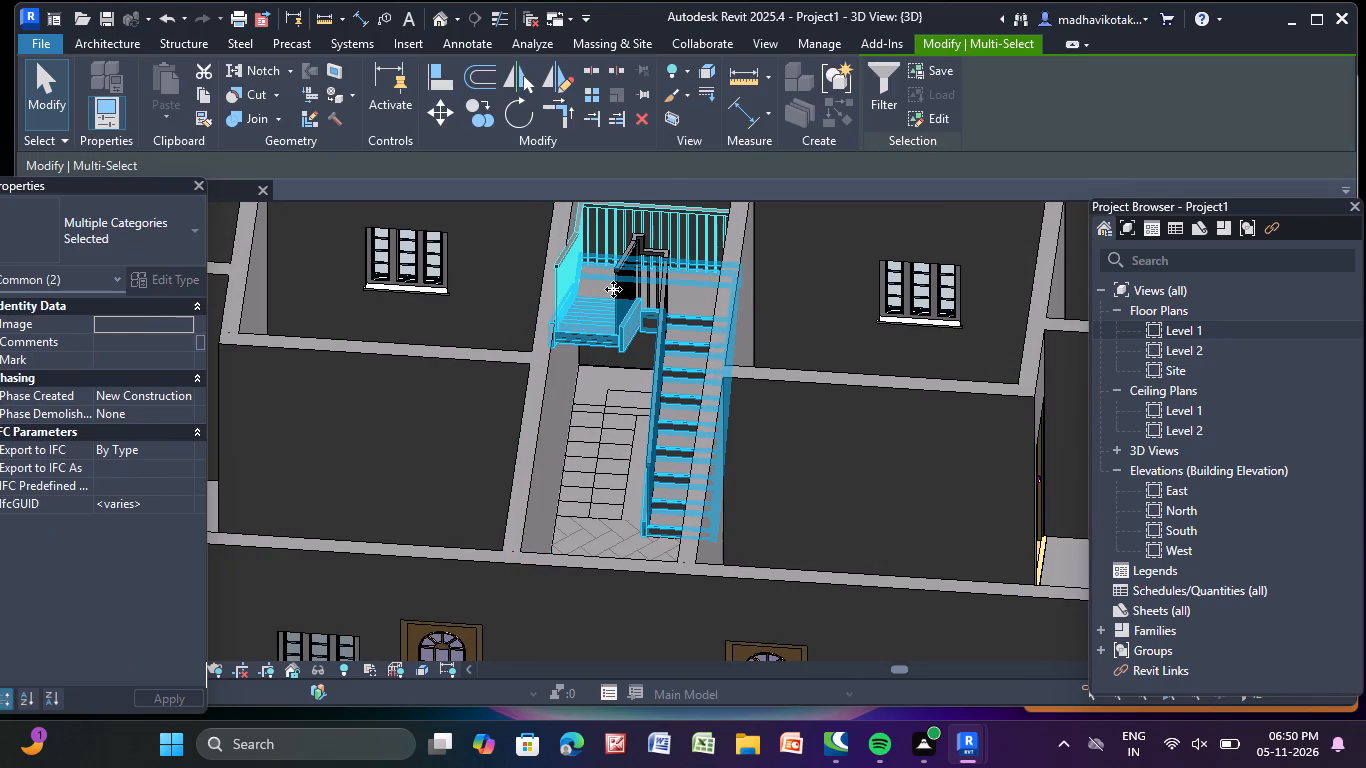
pyautogui.keyDown('ctrl'); pyautogui.click(613, 289); pyautogui.keyUp('ctrl')
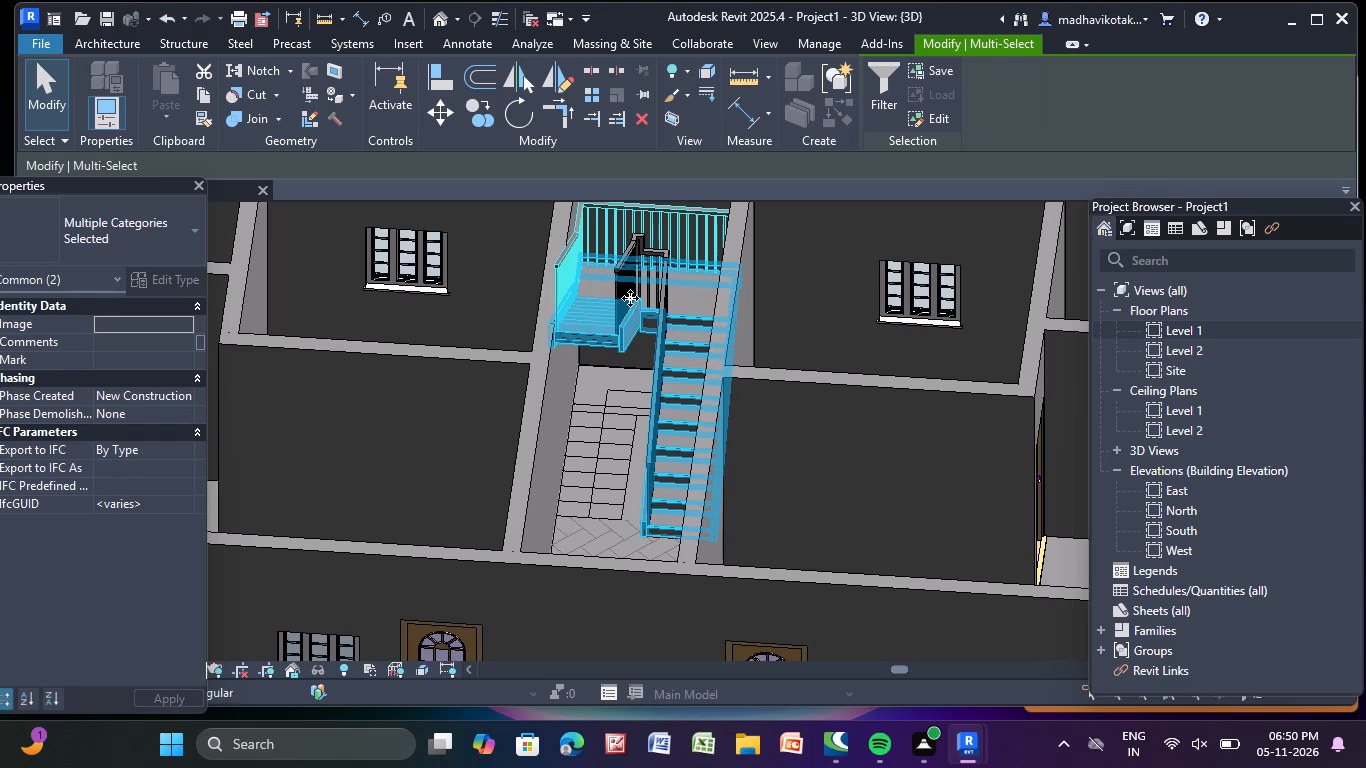
pyautogui.click(632, 286)
pyautogui.keyDown('ctrl'); pyautogui.click(598, 323); pyautogui.keyUp('ctrl')
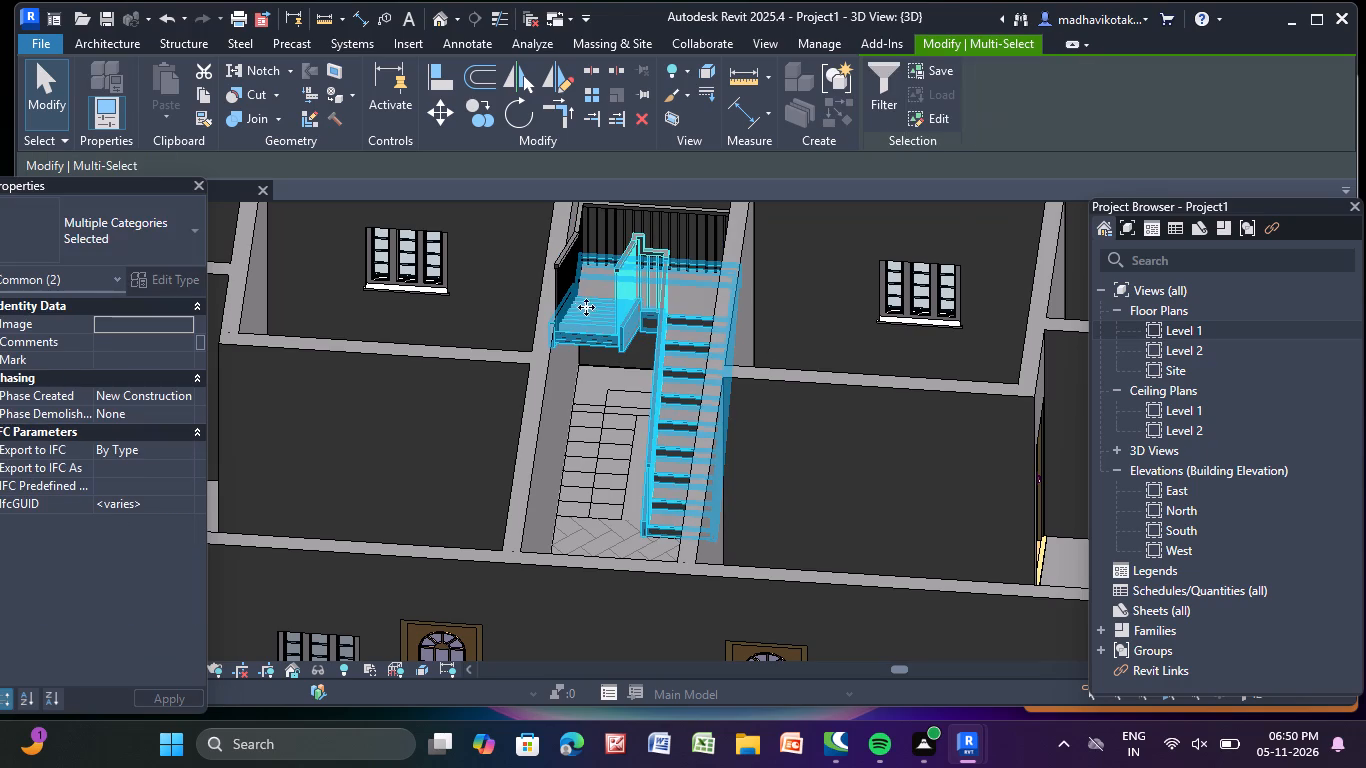
pyautogui.keyDown('ctrl'); pyautogui.click(558, 261); pyautogui.keyUp('ctrl')
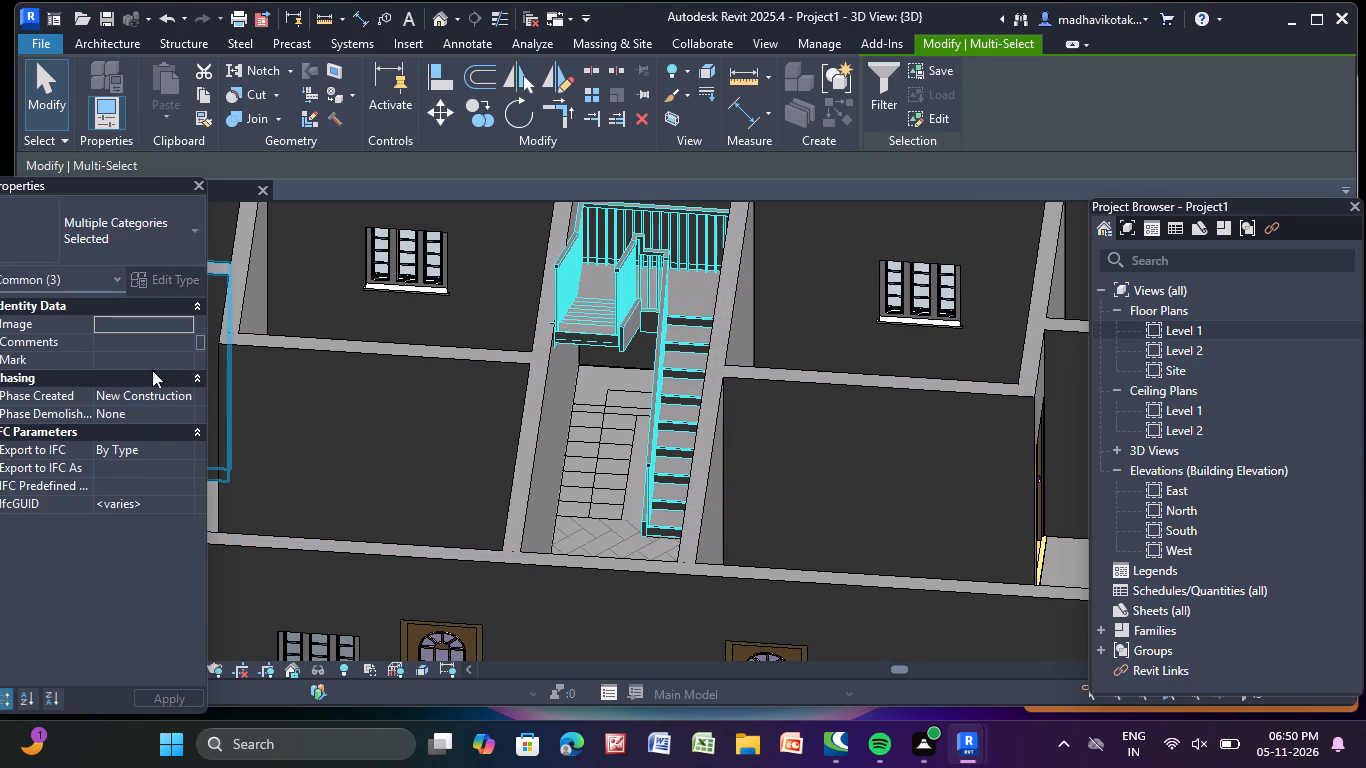
pyautogui.scroll(4, 131, 379)
pyautogui.press('Escape')
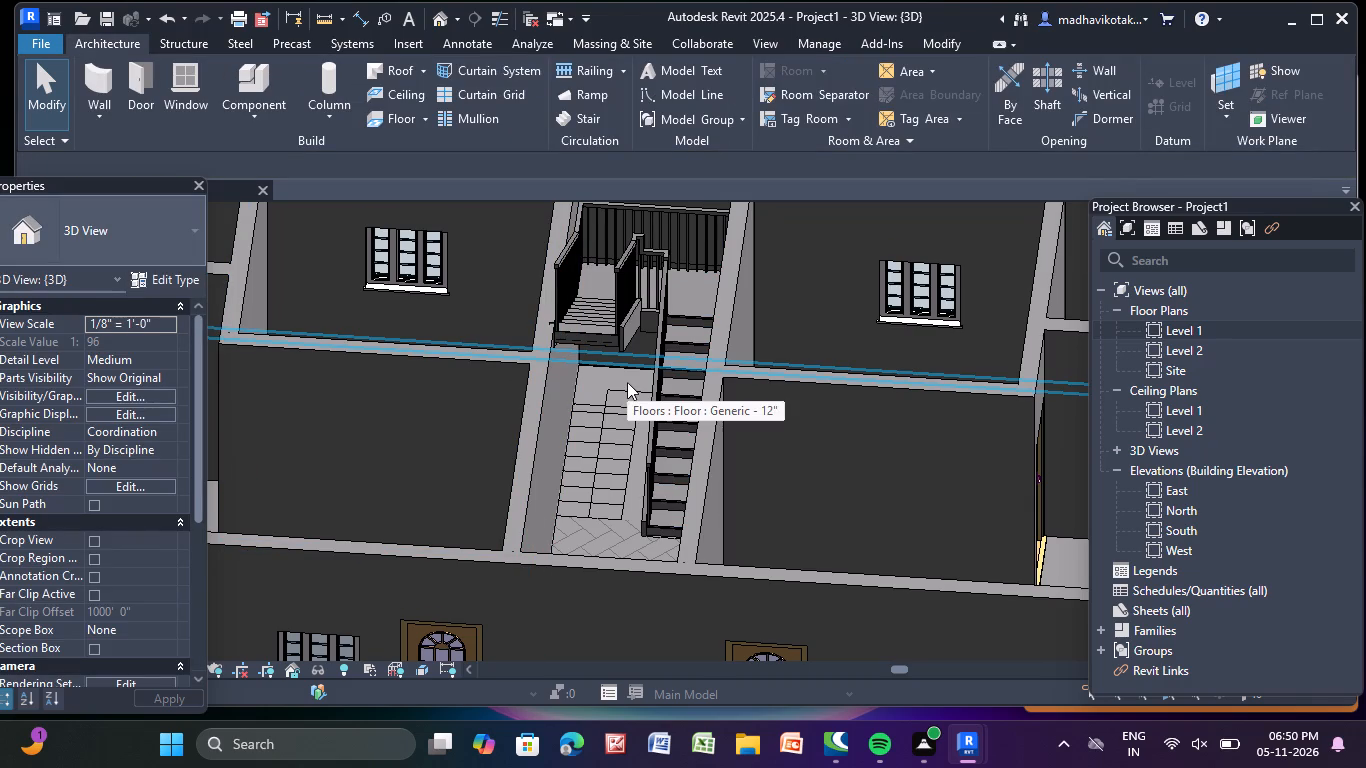
pyautogui.moveTo(624, 384); pyautogui.dragTo(699, 379, button='middle')
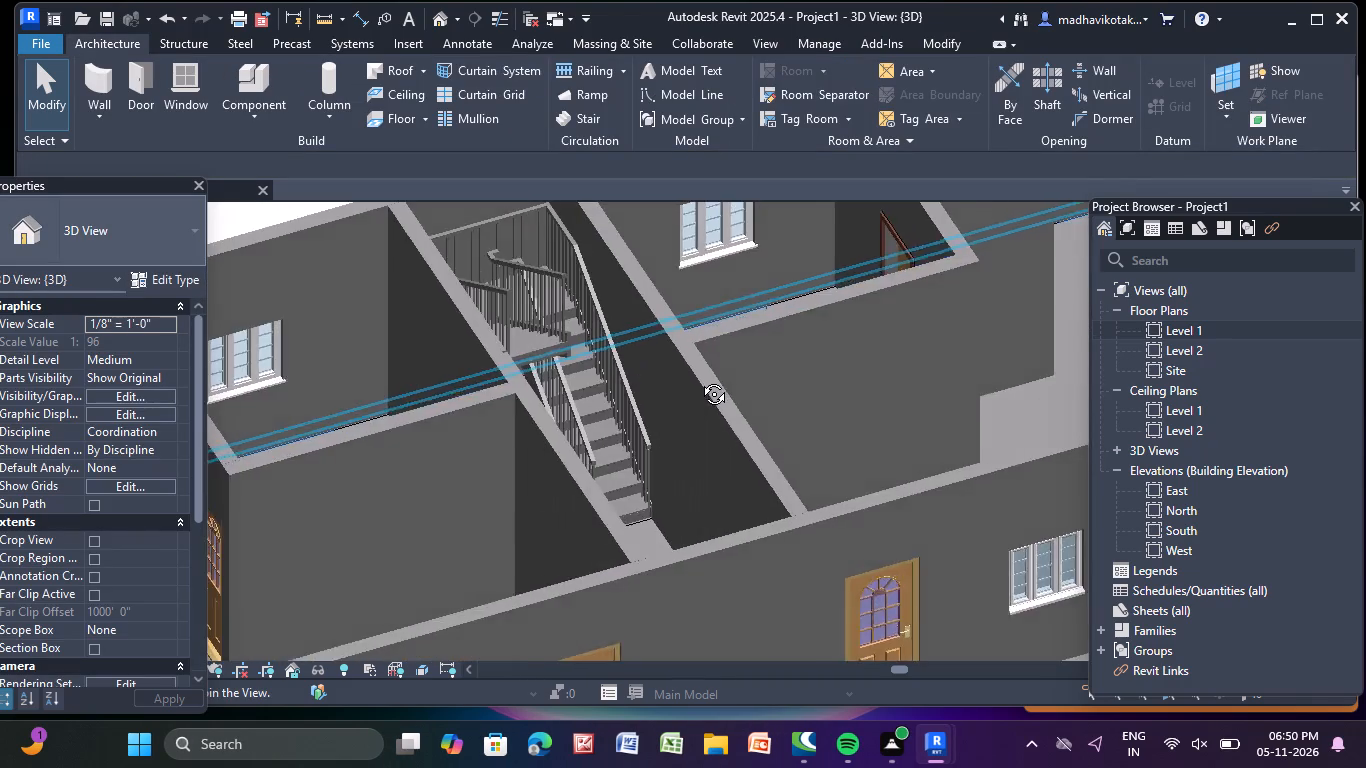
pyautogui.moveTo(699, 379); pyautogui.dragTo(630, 298, button='middle')
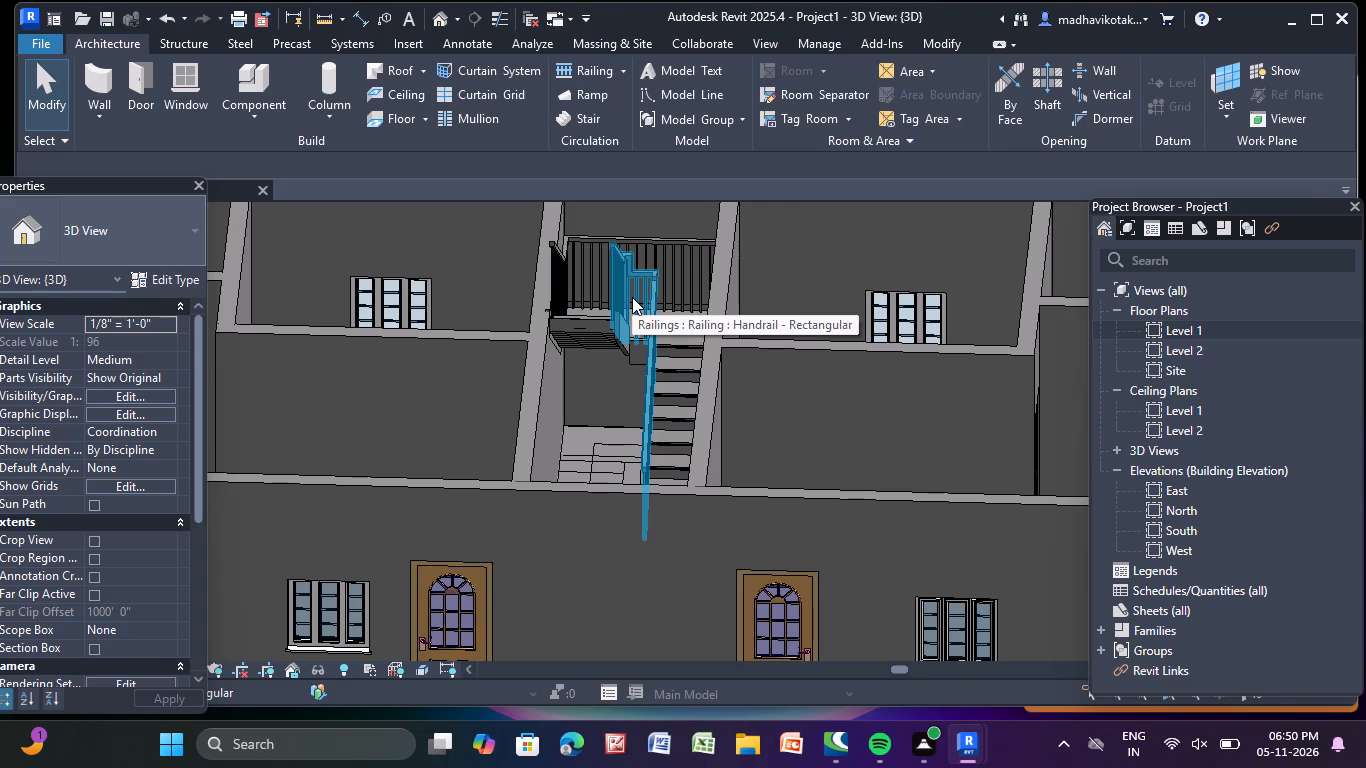
pyautogui.scroll(1, 632, 301)
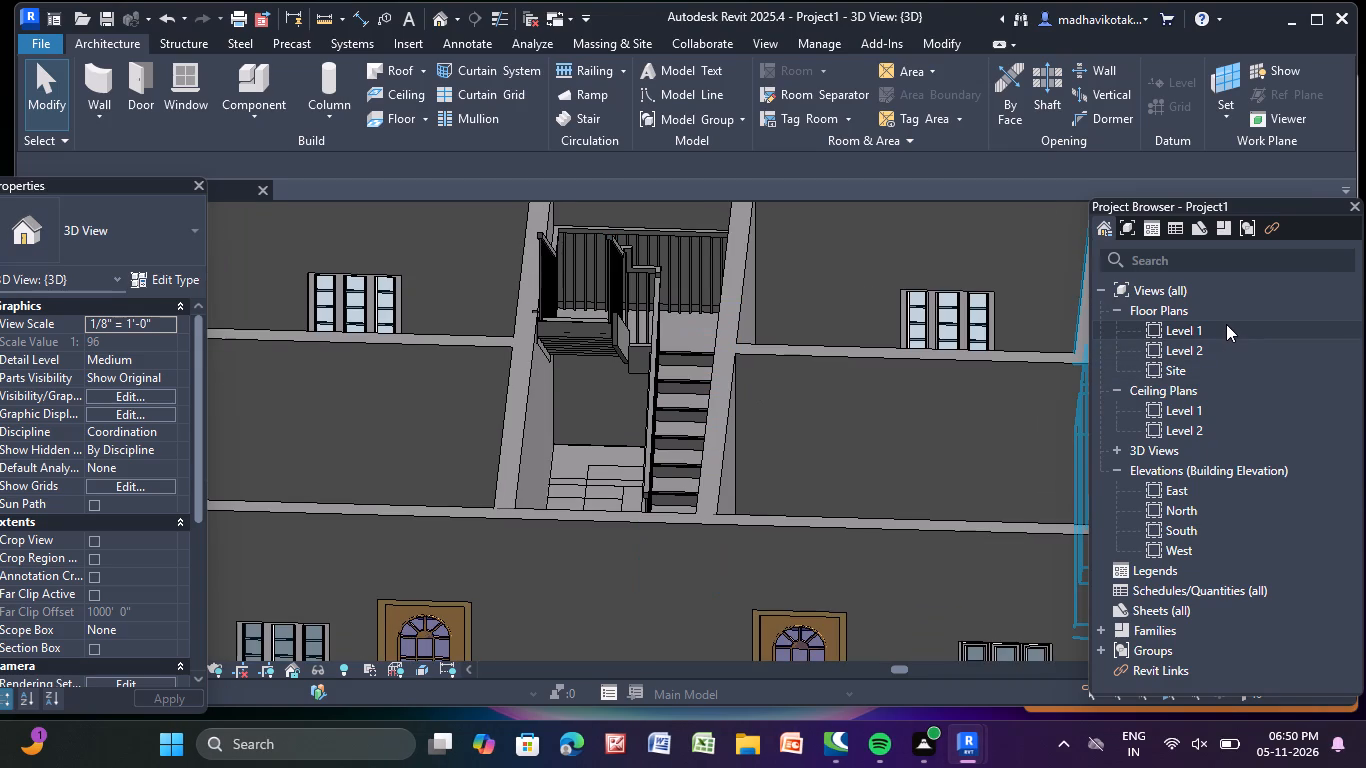
# Open the Level 1 floor plan, dismissing the save reminder without saving.
pyautogui.doubleClick(1220, 329)
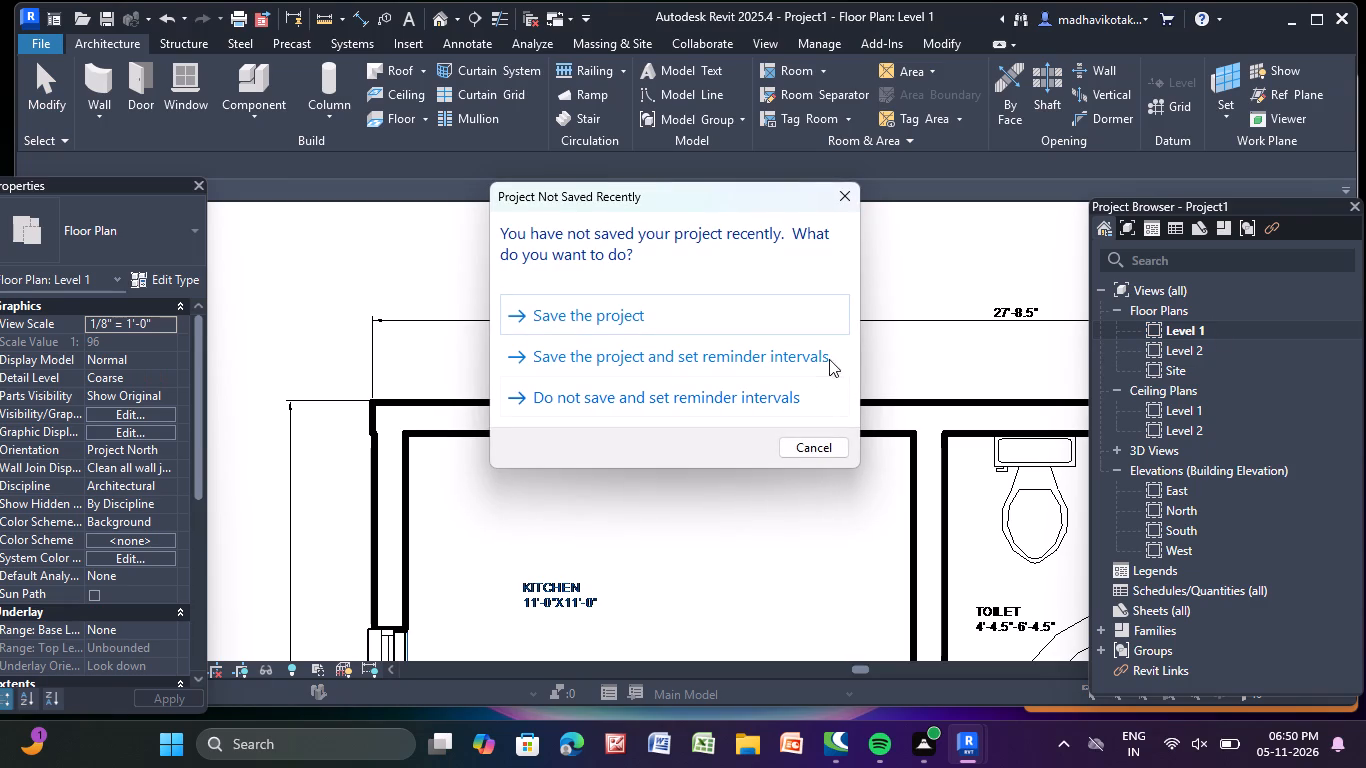
pyautogui.click(836, 187)
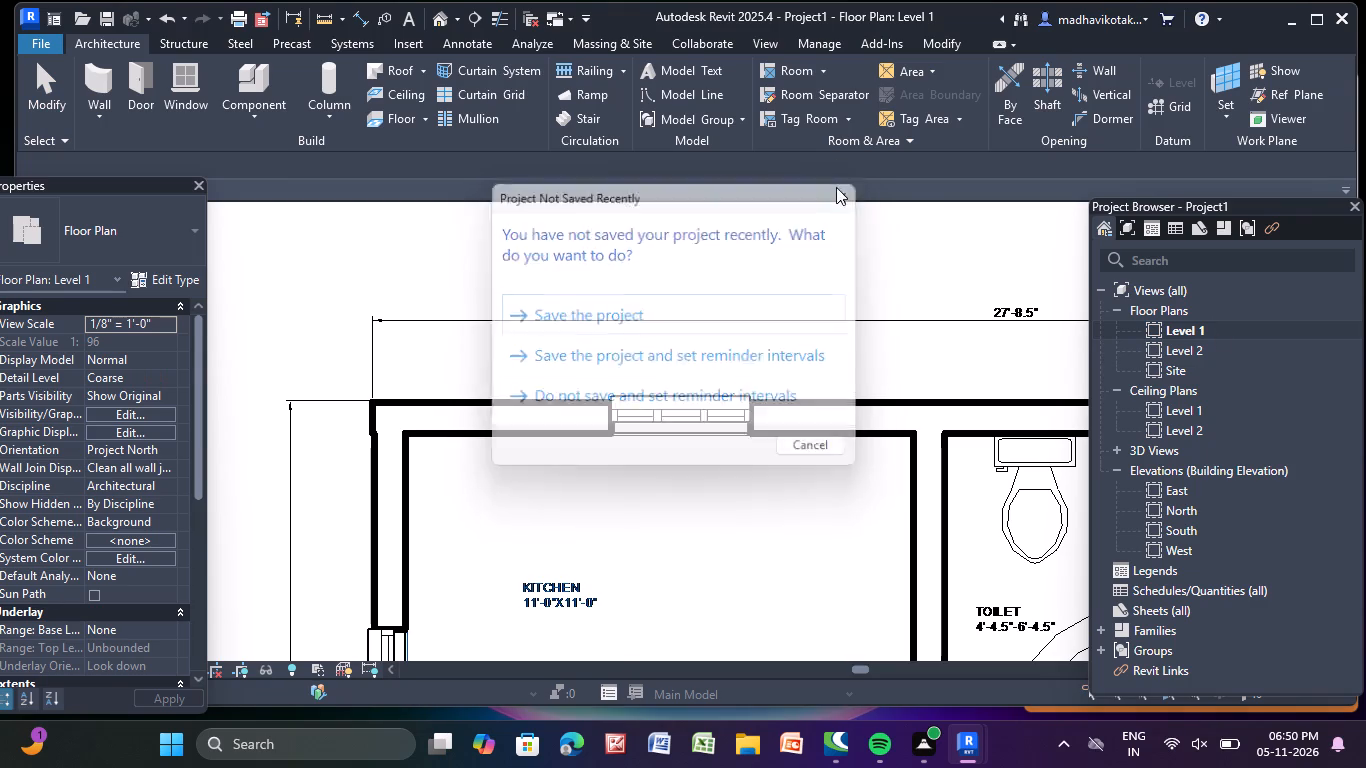
pyautogui.scroll(-14, 708, 377)
pyautogui.moveTo(733, 443); pyautogui.dragTo(733, 442, button='middle')
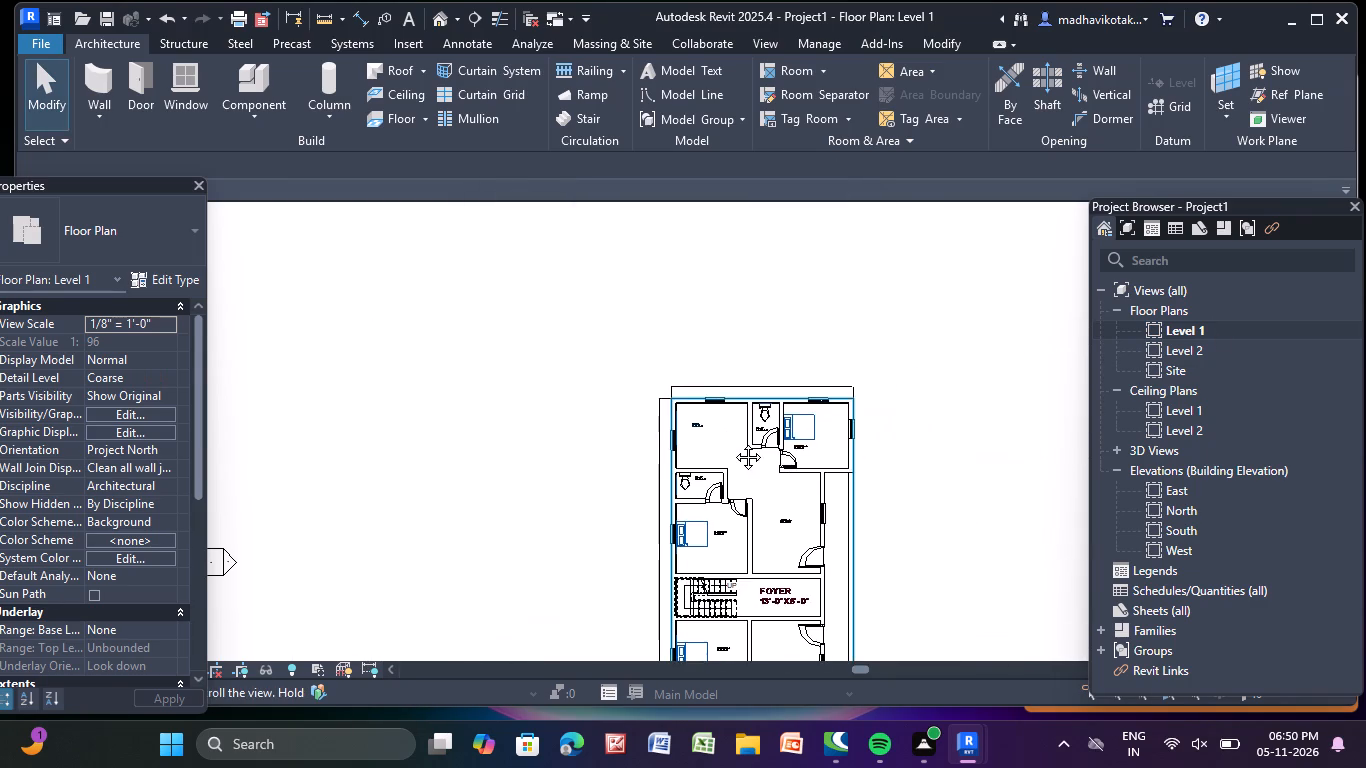
pyautogui.moveTo(733, 442); pyautogui.dragTo(643, 303, button='middle')
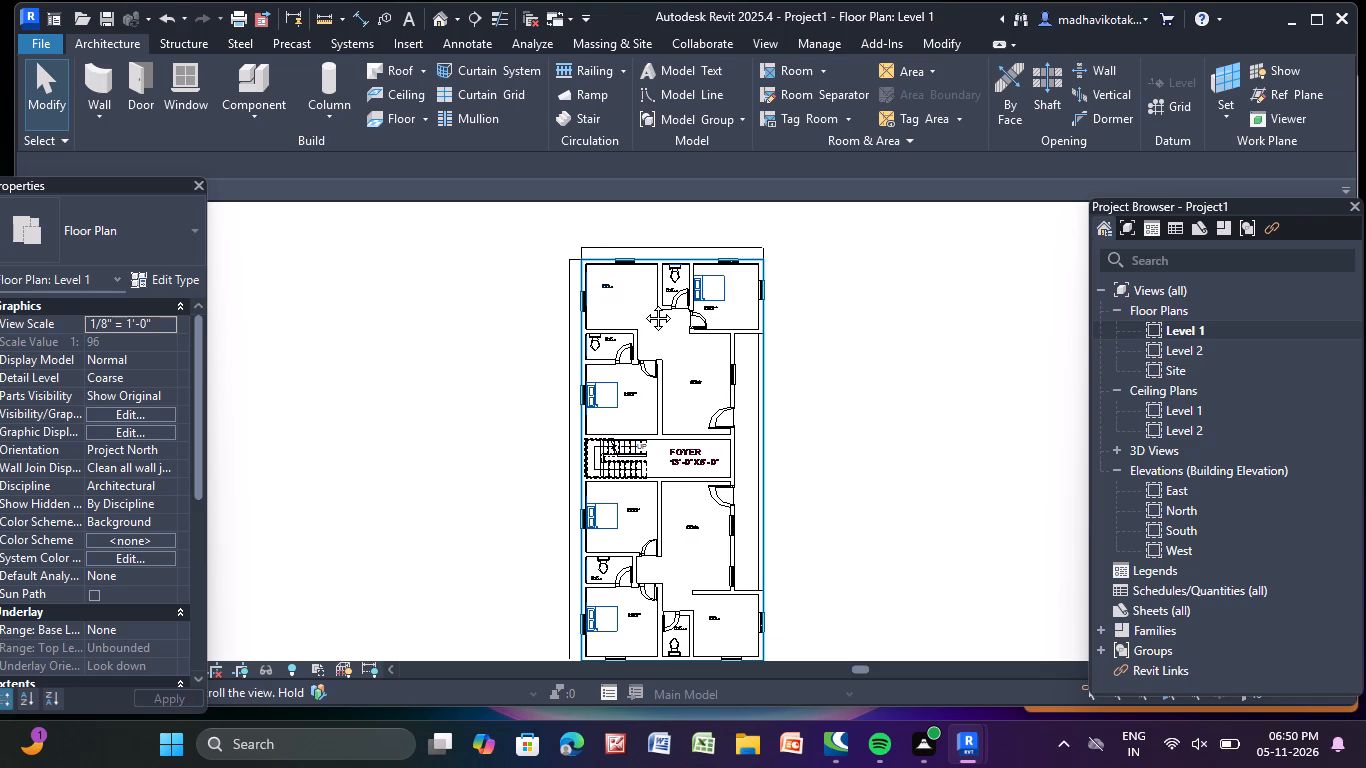
# Create a flat Generic - 12" footprint roof on Level 2, without defined slope, using a rectangular boundary along the building's outer wall corners.
pyautogui.moveTo(643, 303); pyautogui.dragTo(643, 302, button='middle')
pyautogui.scroll(4, 643, 303)
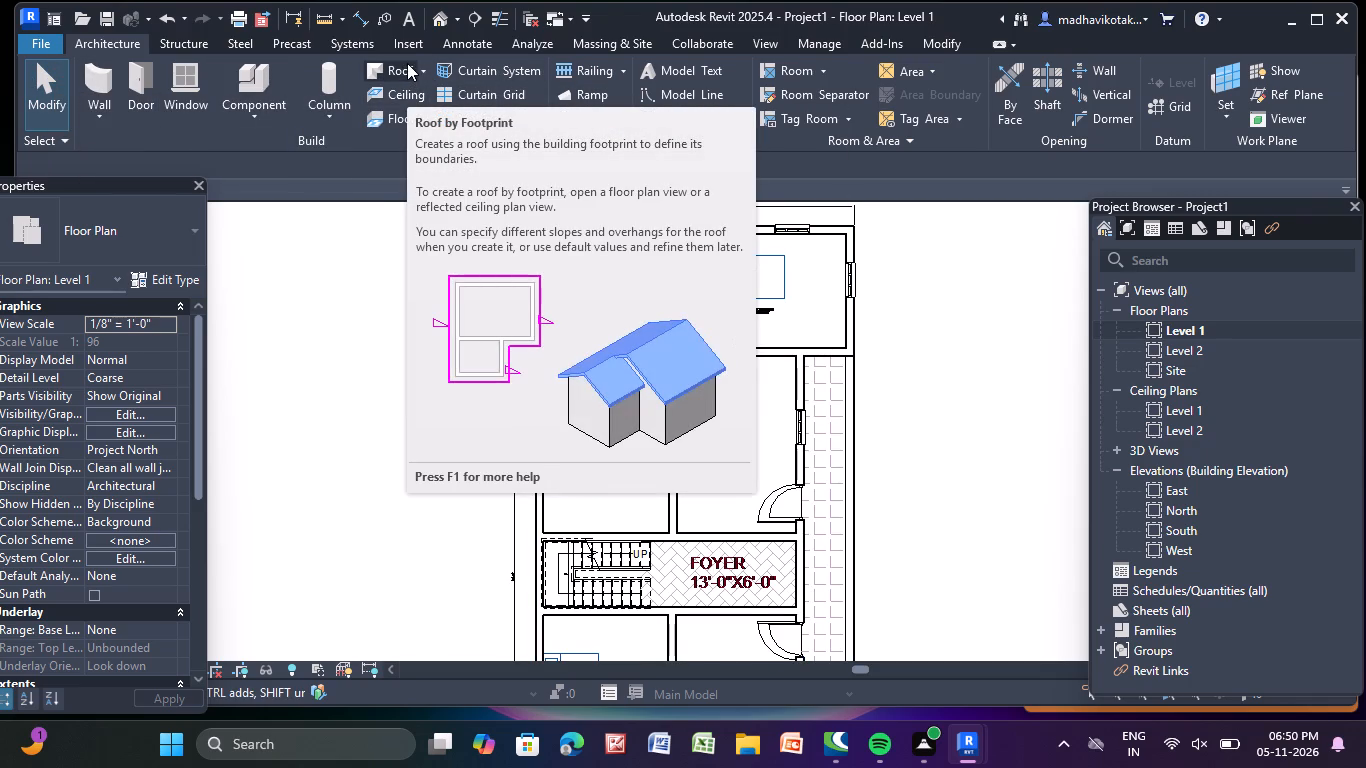
pyautogui.click(403, 65)
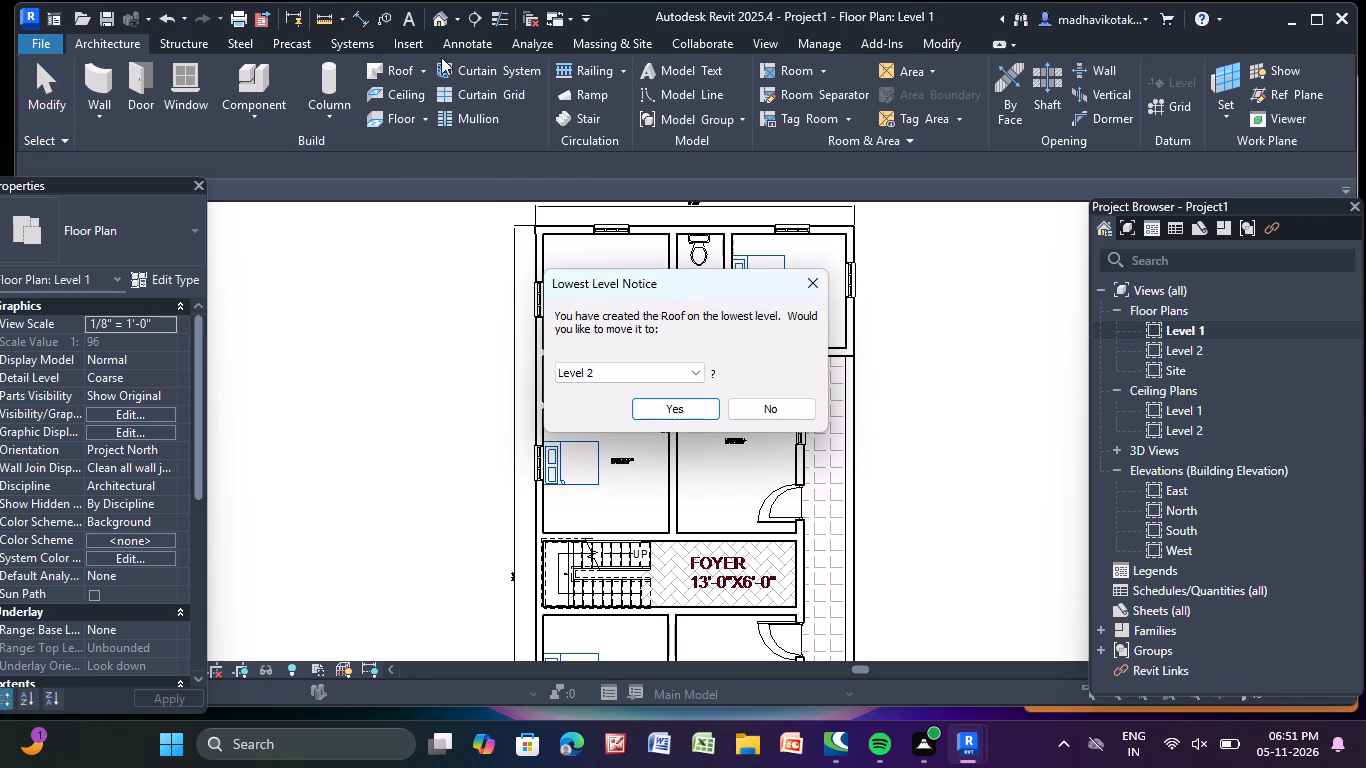
pyautogui.click(385, 67)
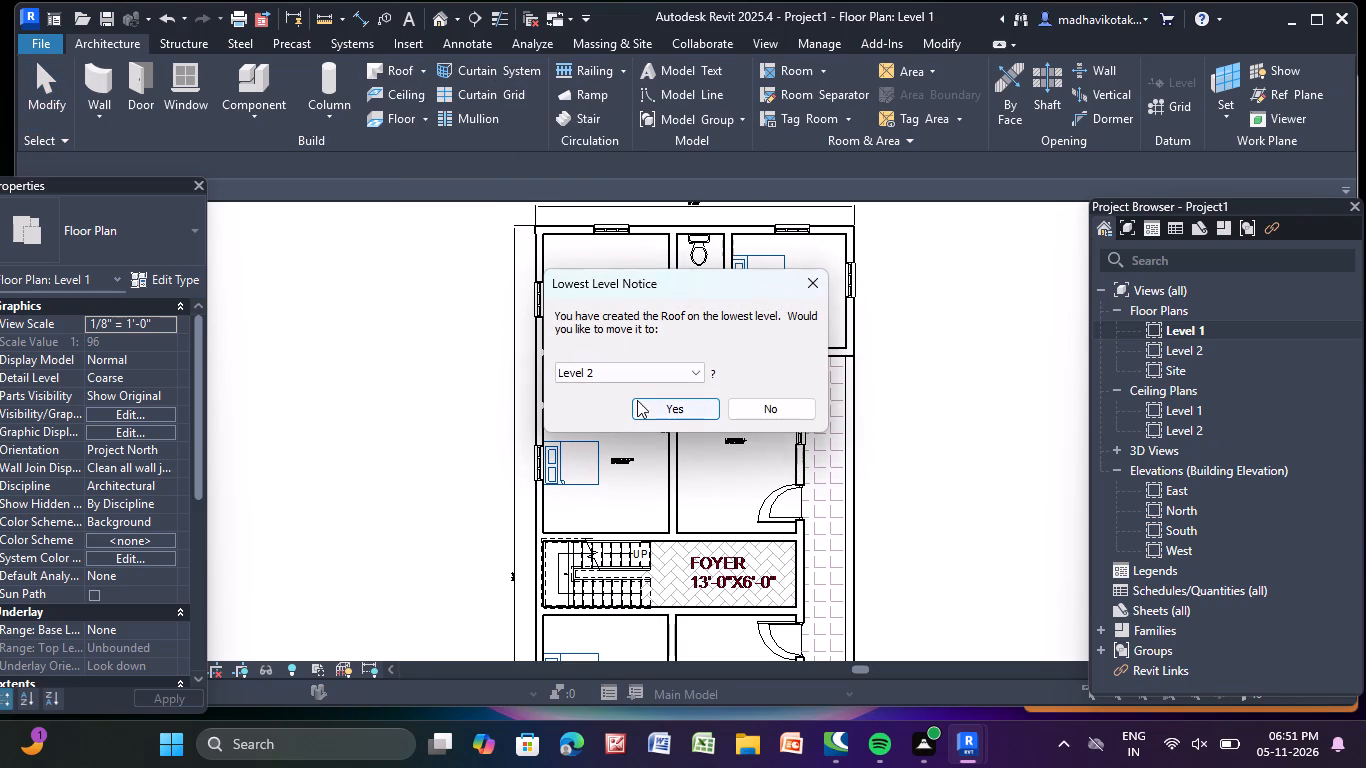
pyautogui.click(644, 404)
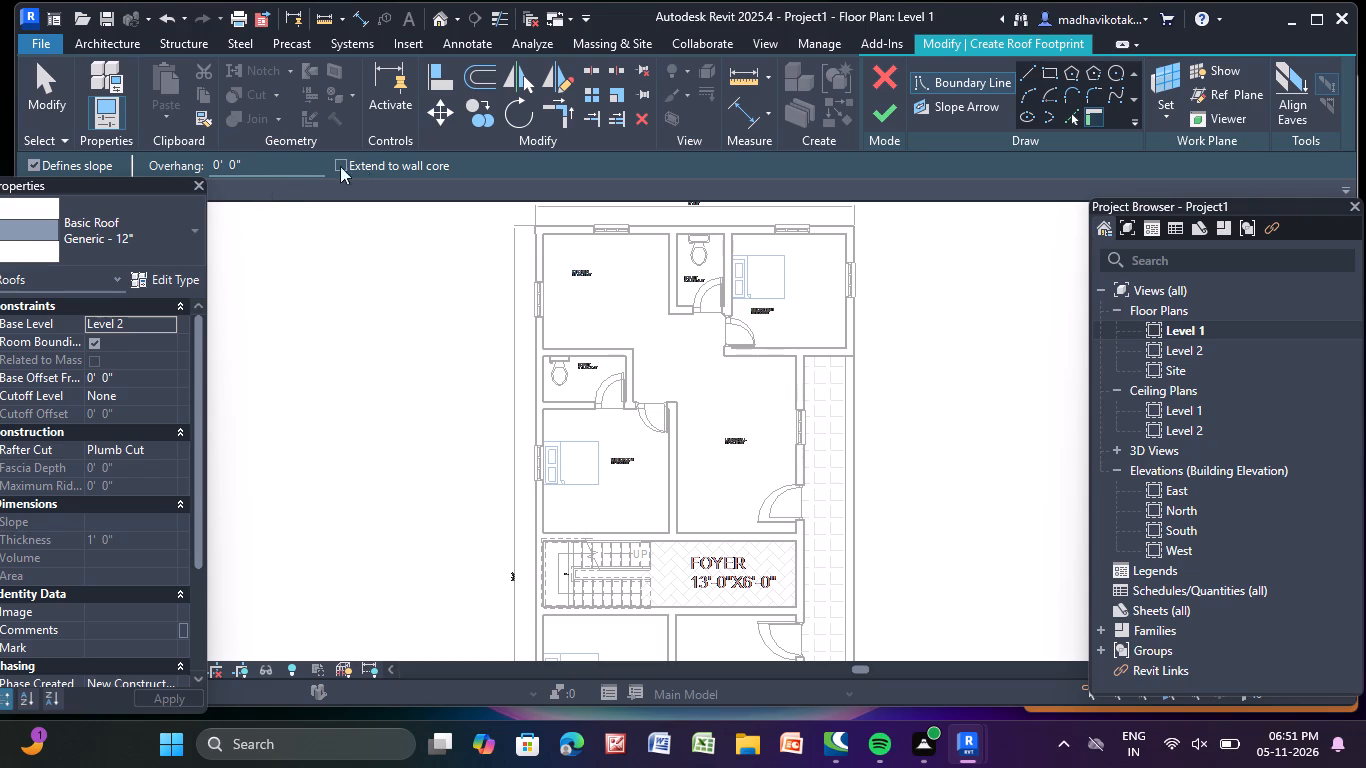
pyautogui.click(101, 170)
pyautogui.click(1046, 67)
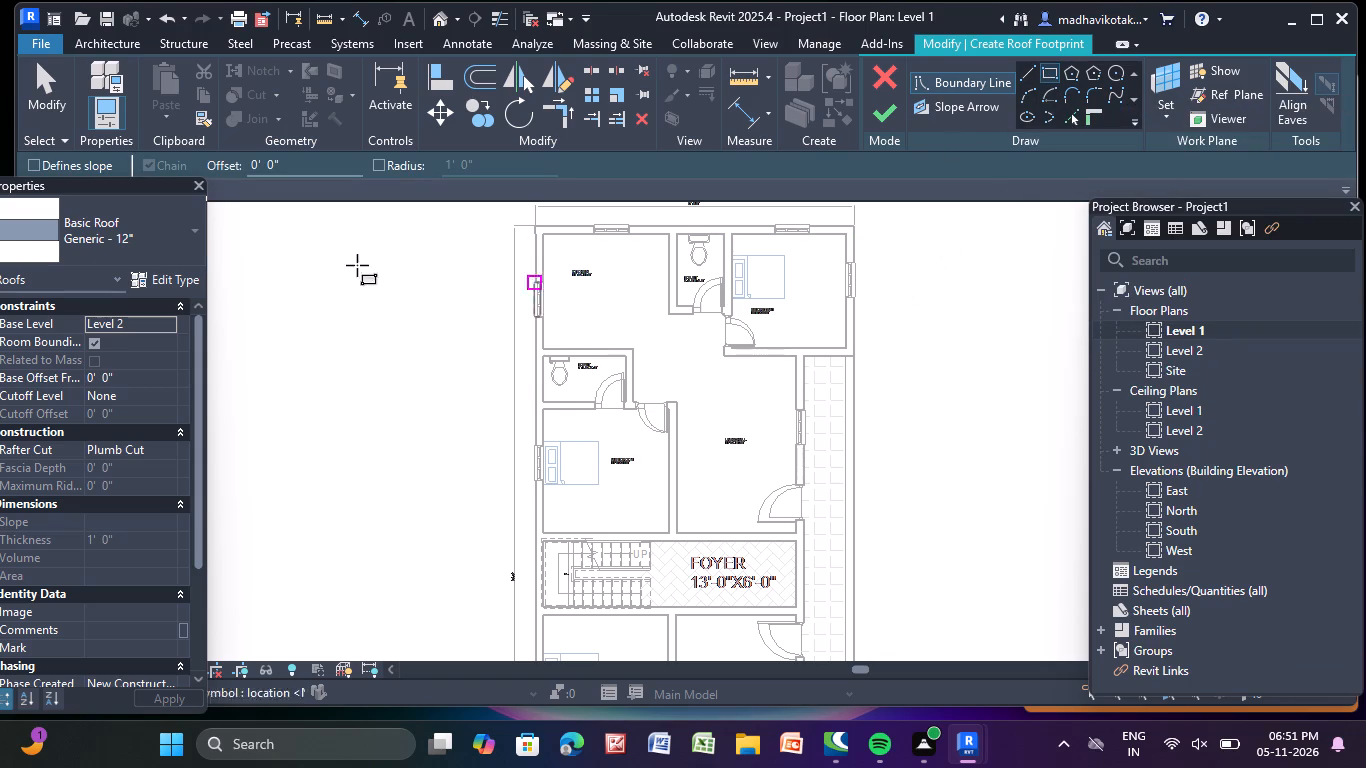
pyautogui.moveTo(573, 314); pyautogui.dragTo(549, 418, button='middle')
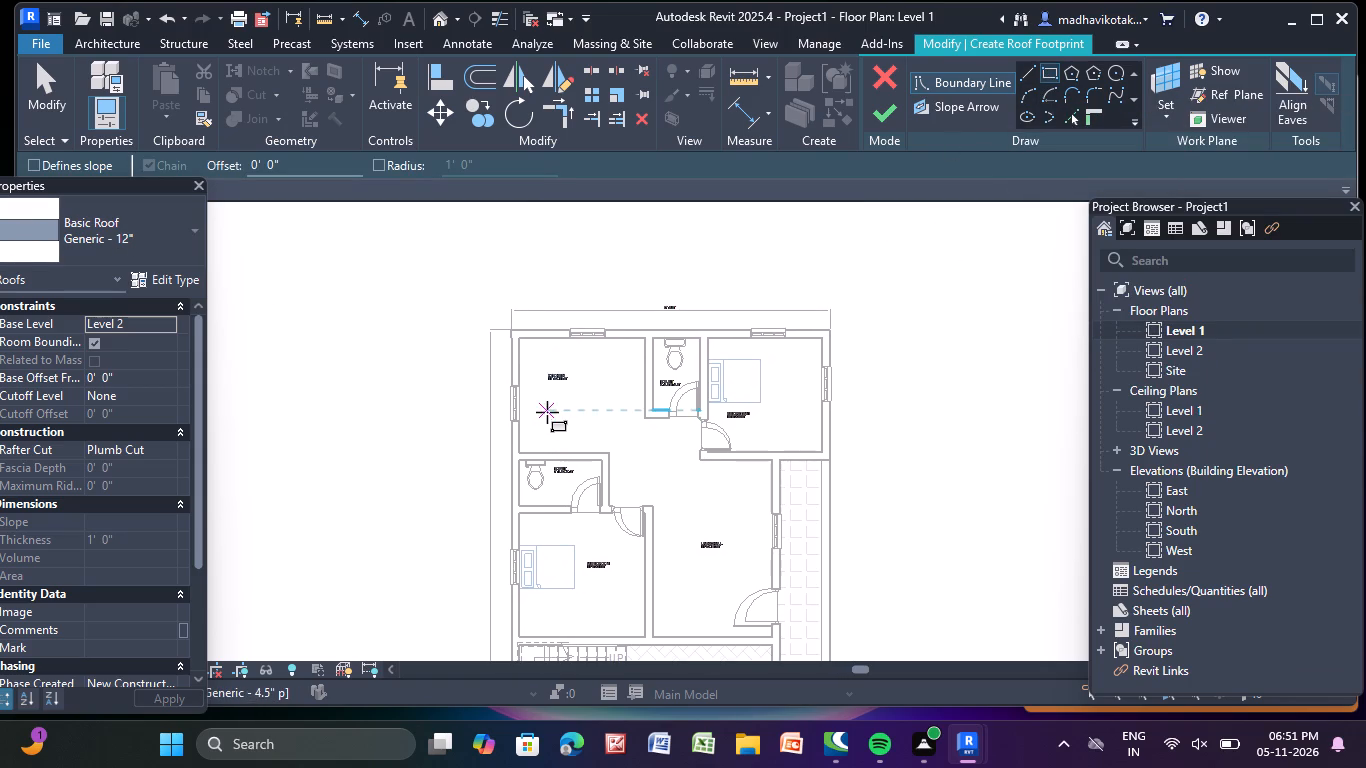
pyautogui.scroll(4, 530, 334)
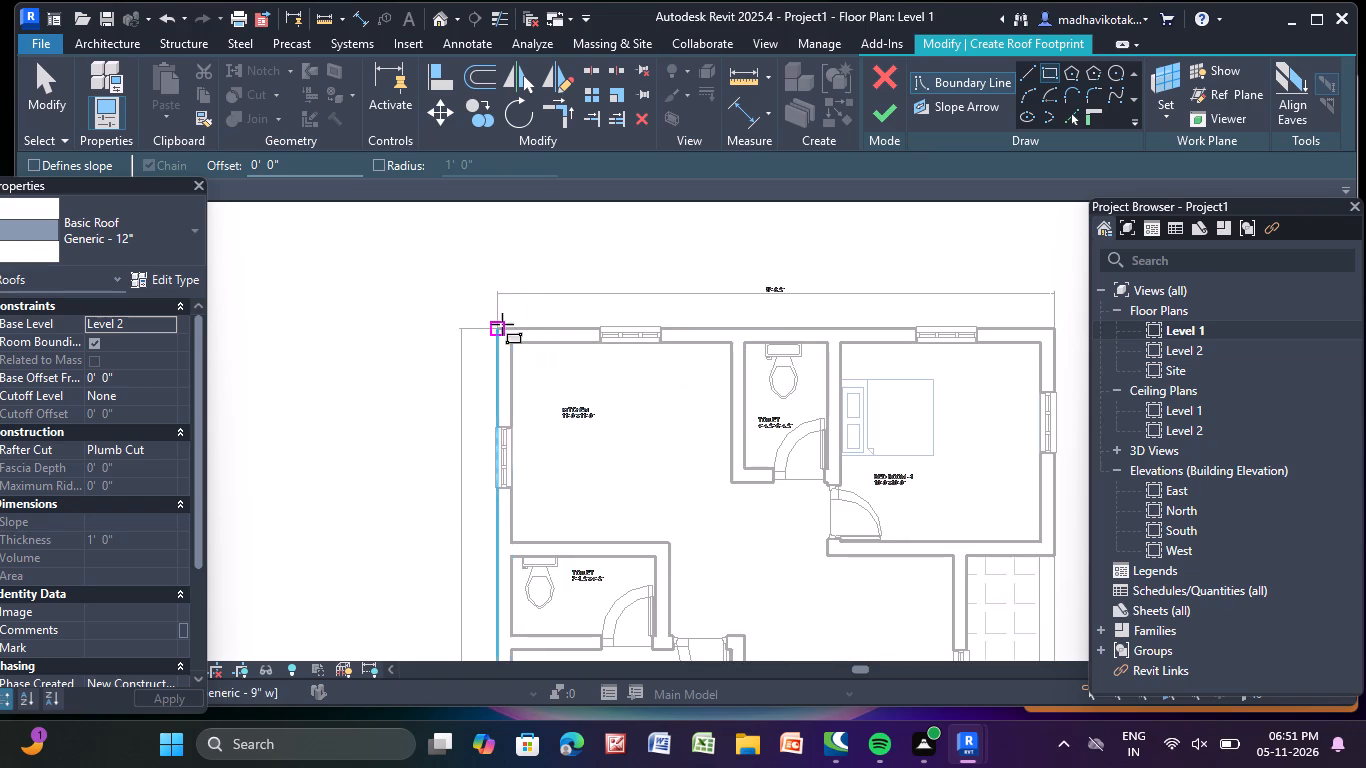
pyautogui.scroll(4, 502, 324)
pyautogui.click(492, 329)
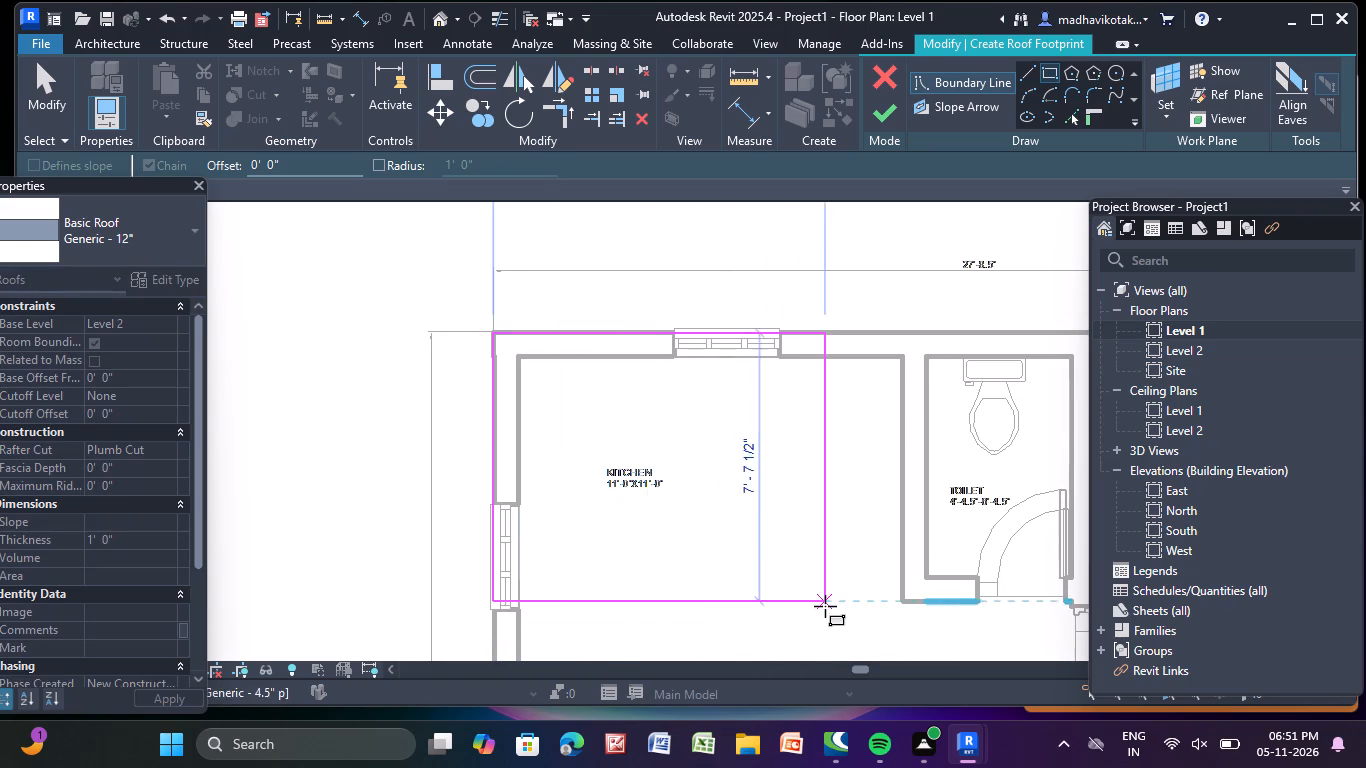
pyautogui.scroll(-3, 825, 606)
pyautogui.moveTo(823, 592); pyautogui.dragTo(637, 54, button='middle')
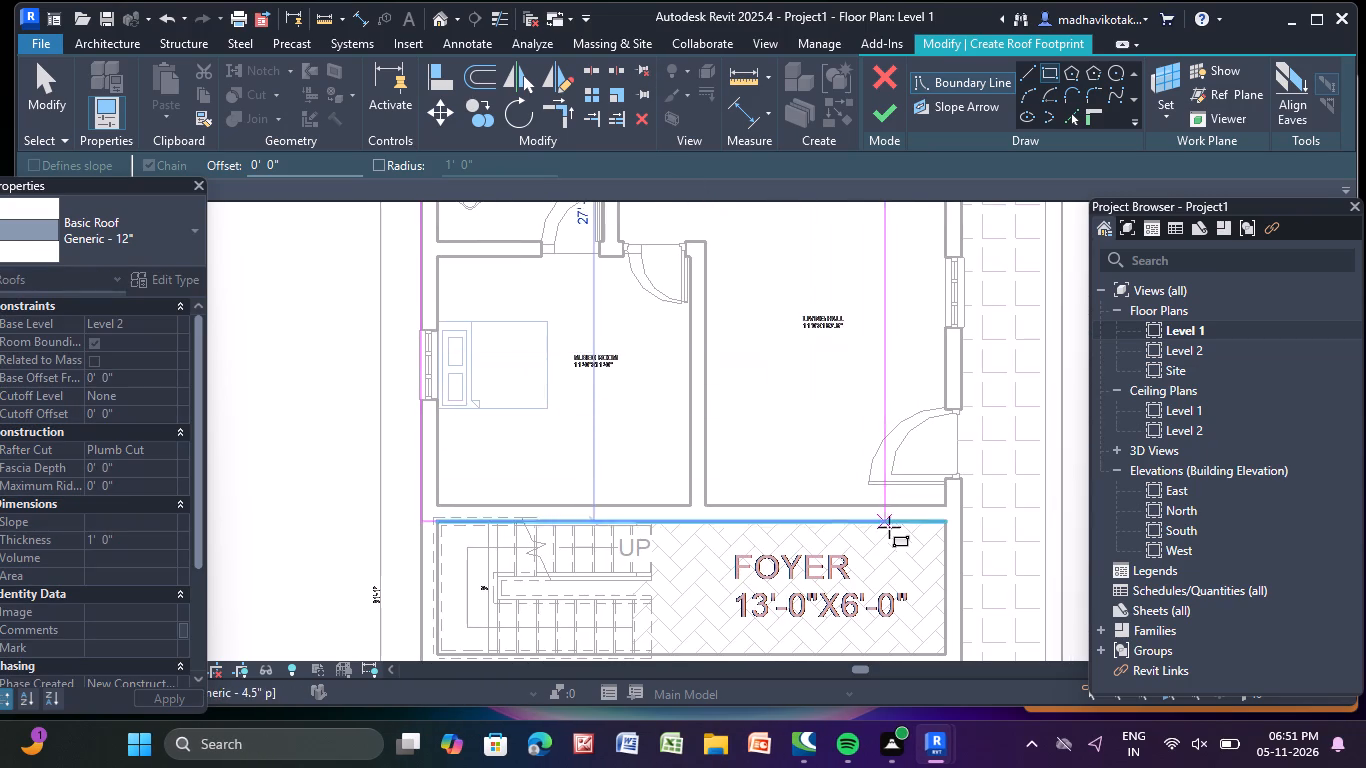
pyautogui.scroll(-1, 897, 554)
pyautogui.moveTo(897, 551); pyautogui.dragTo(722, 21, button='middle')
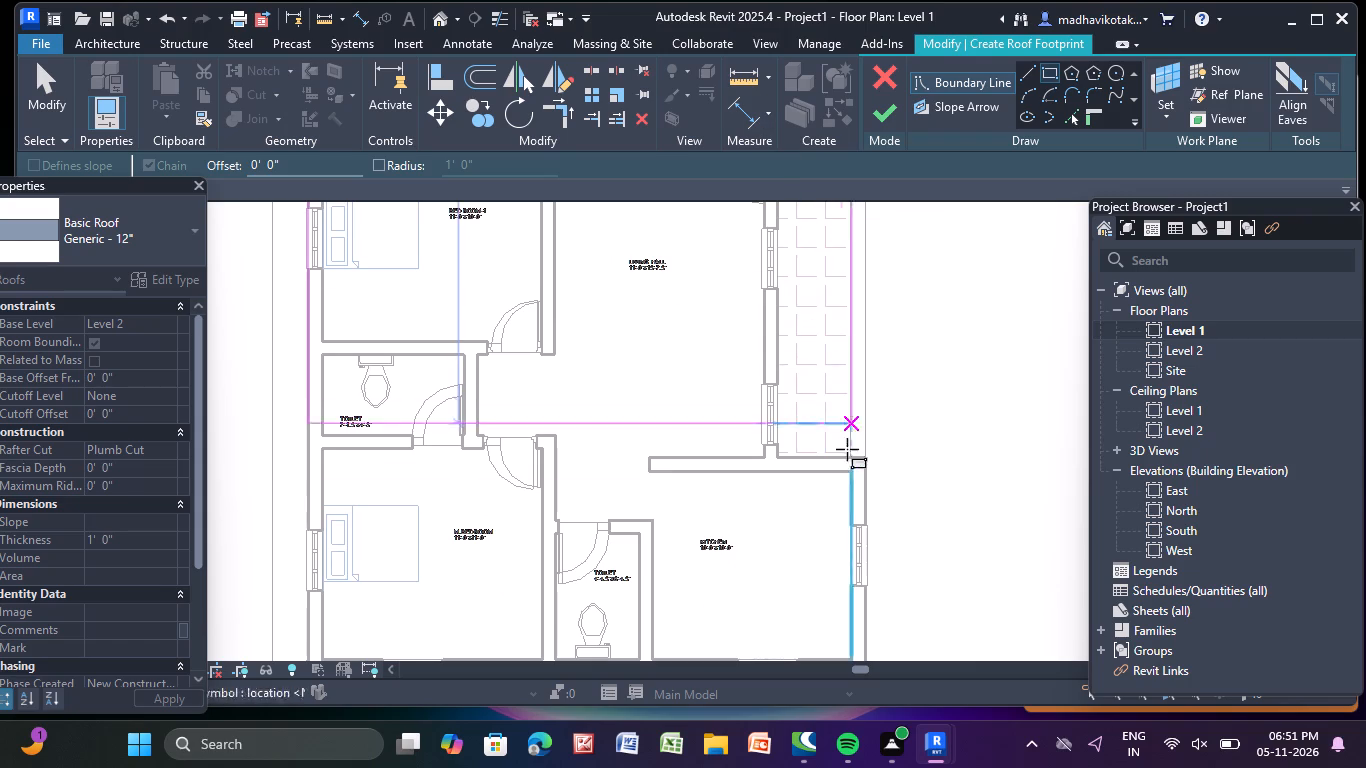
pyautogui.moveTo(867, 636); pyautogui.dragTo(918, 34, button='middle')
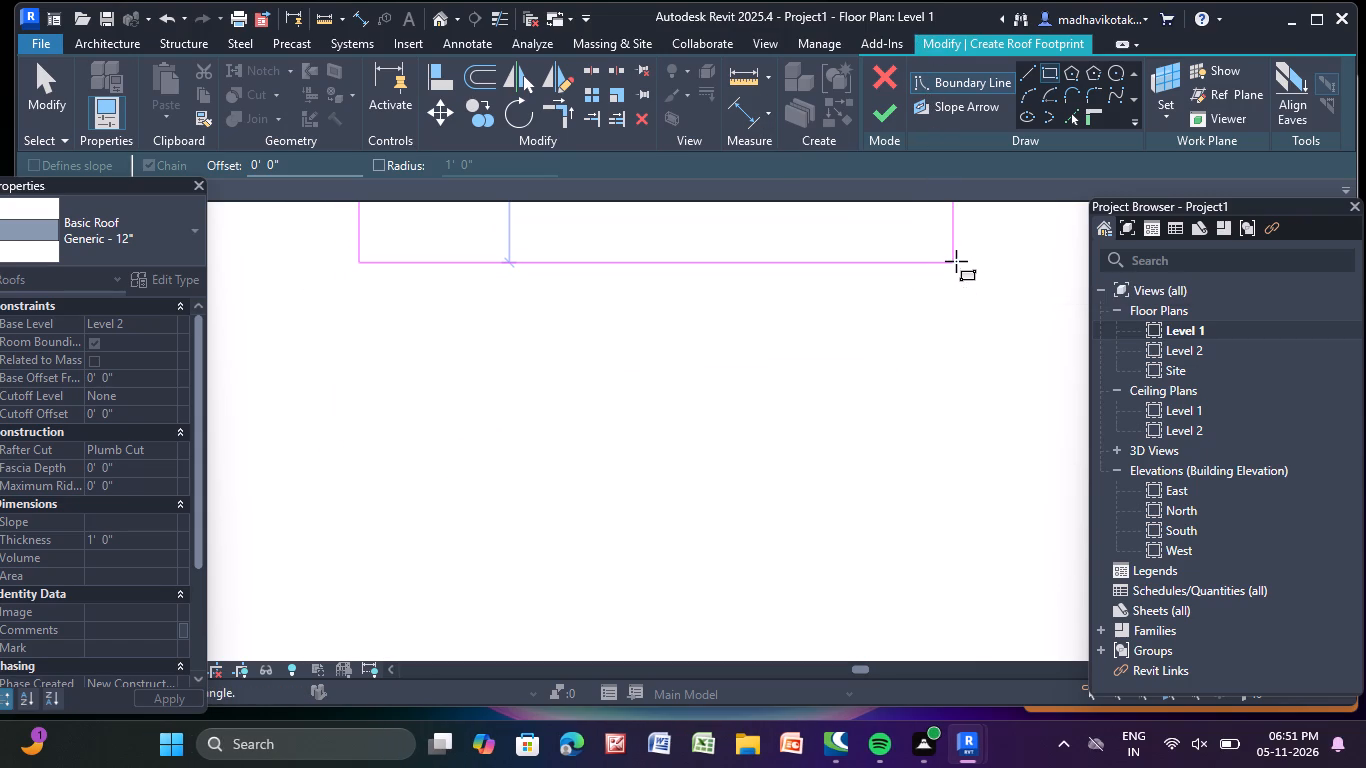
pyautogui.moveTo(948, 262); pyautogui.dragTo(946, 522, button='middle')
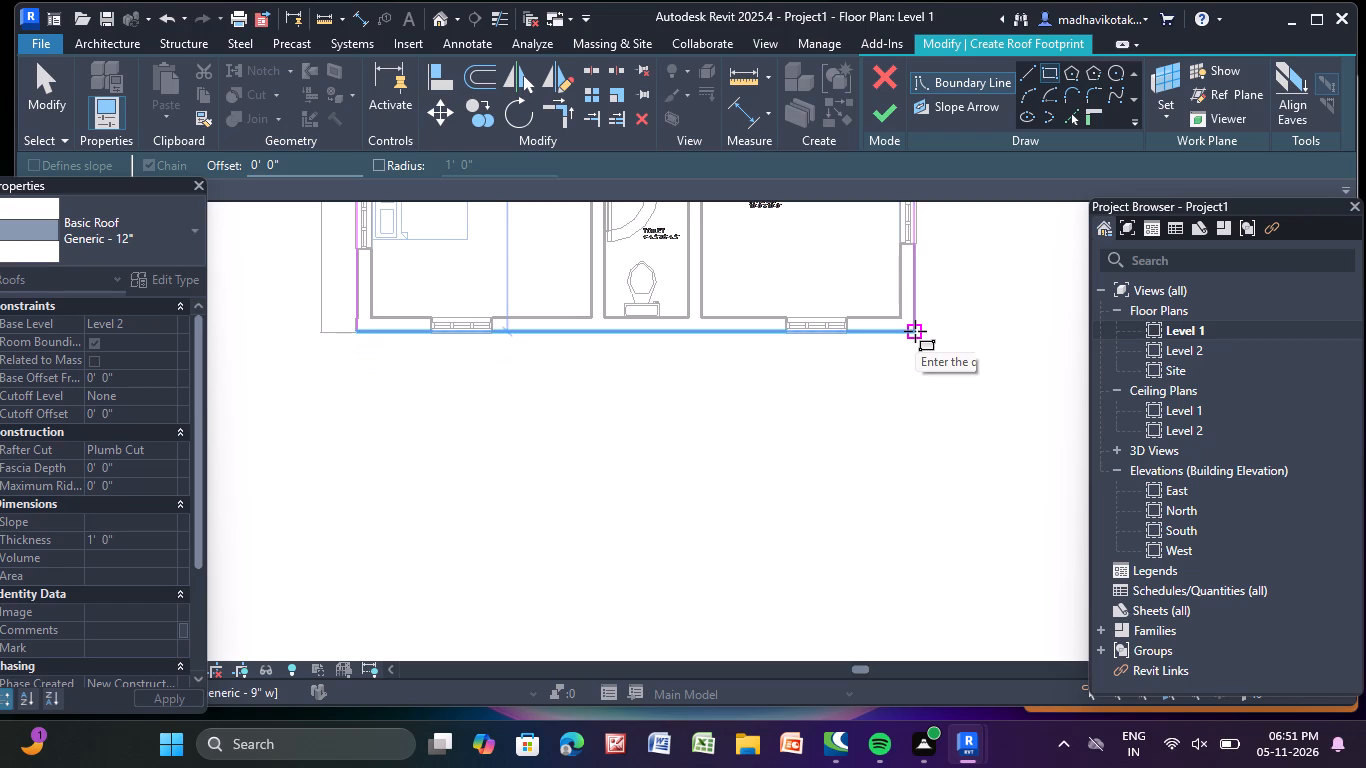
pyautogui.click(915, 331)
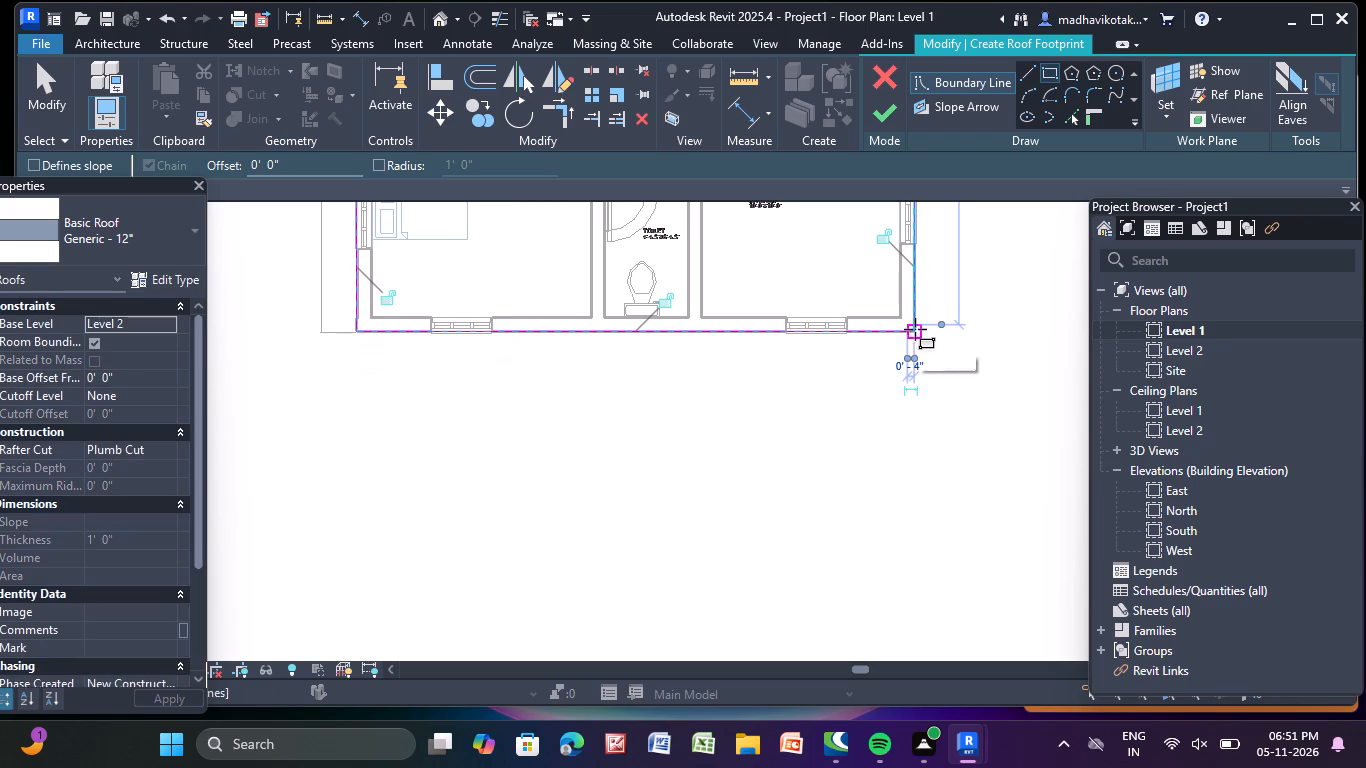
pyautogui.click(888, 104)
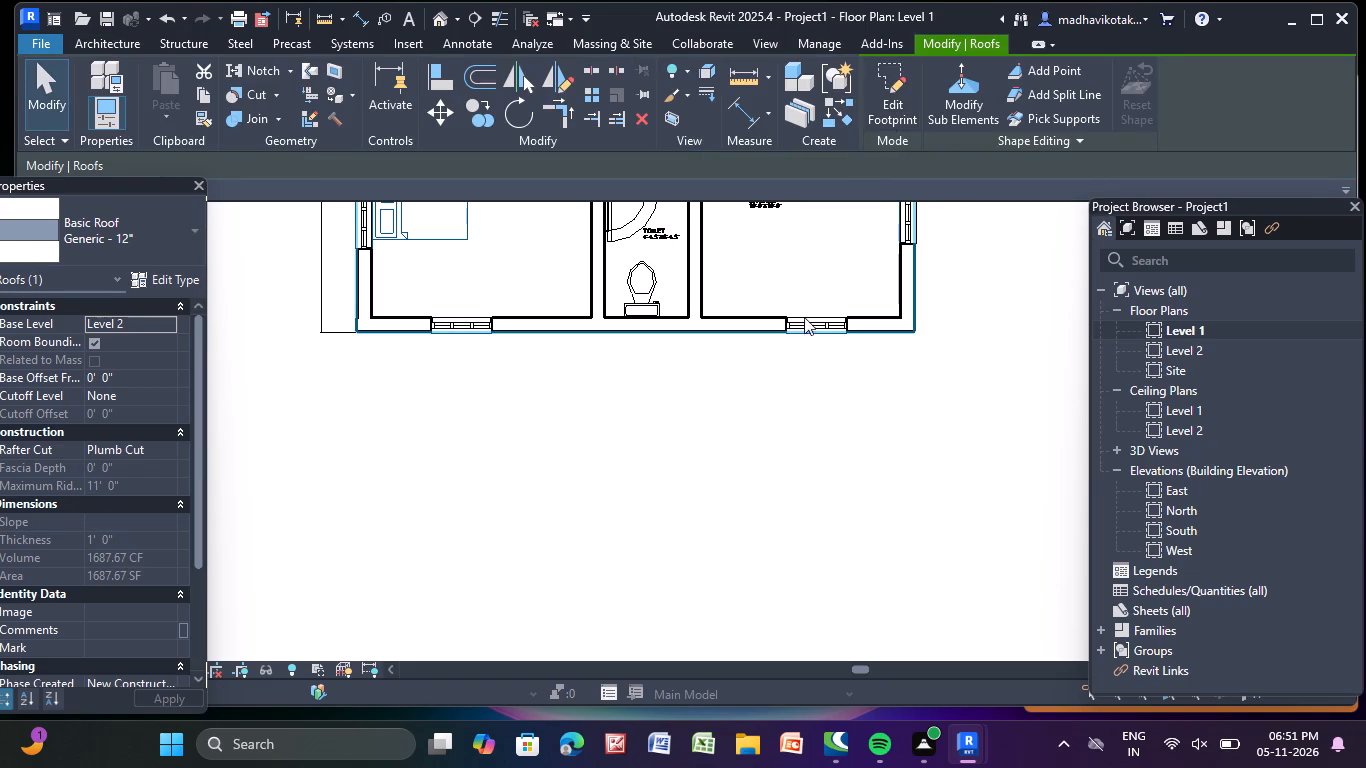
pyautogui.click(713, 466)
# Examine the new roof over the building from several angles in the 3D view.
pyautogui.scroll(-4, 713, 457)
pyautogui.moveTo(713, 457); pyautogui.dragTo(652, 569, button='middle')
pyautogui.moveTo(632, 422); pyautogui.dragTo(615, 485, button='middle')
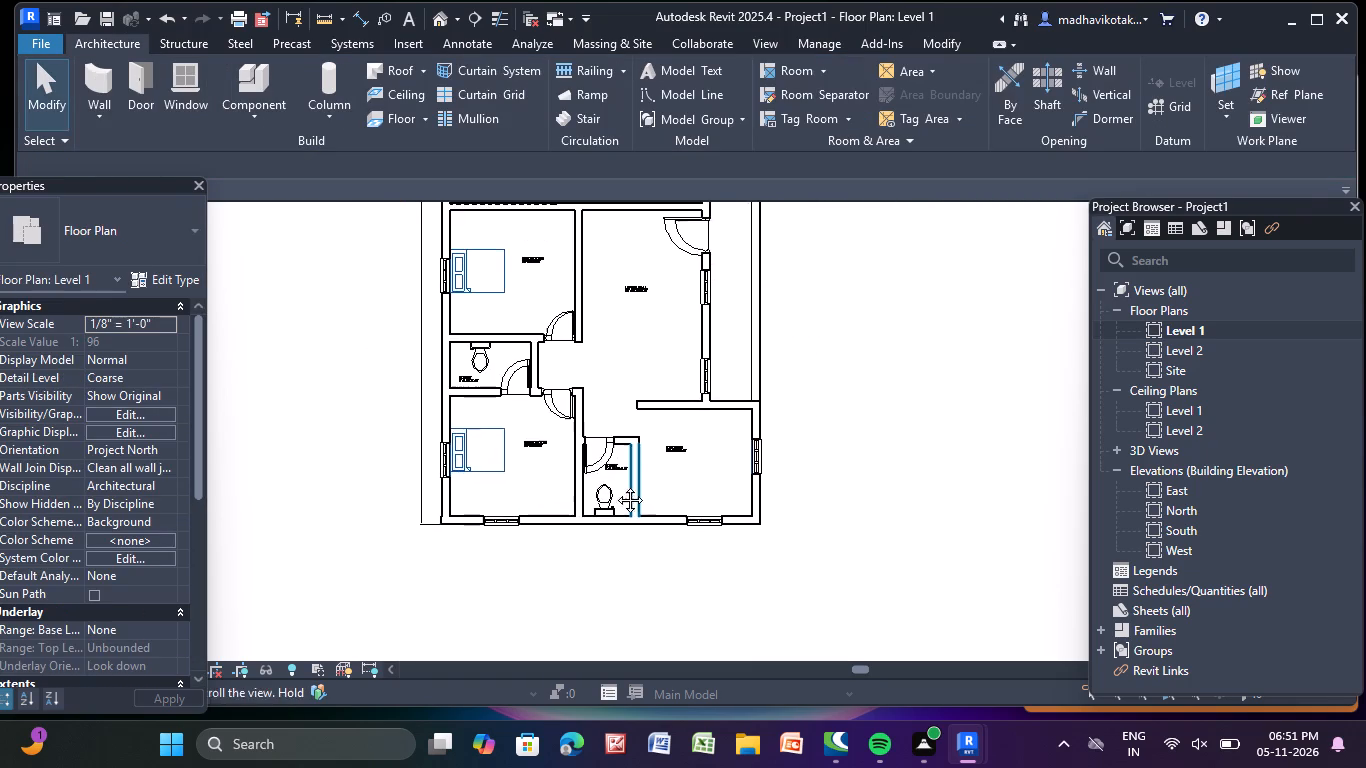
pyautogui.moveTo(615, 485); pyautogui.dragTo(612, 501, button='middle')
pyautogui.click(436, 18)
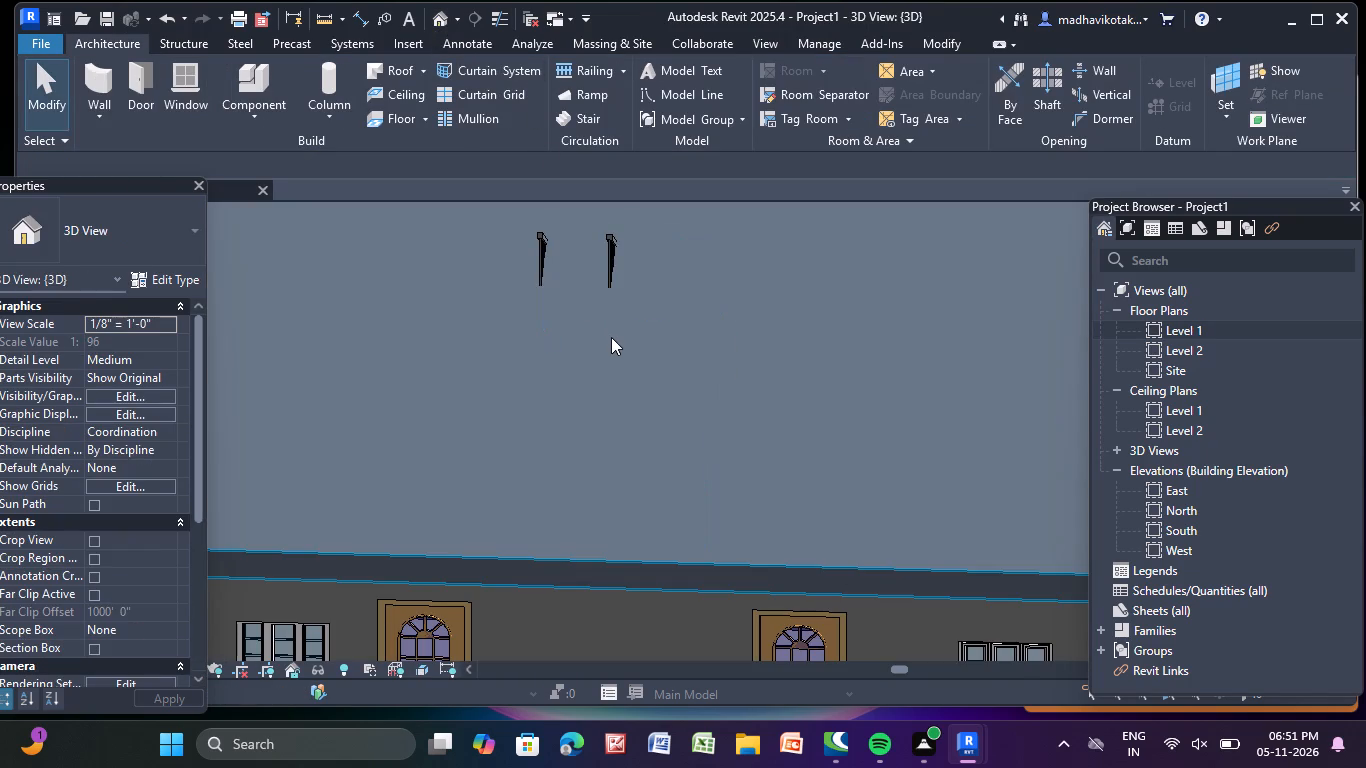
pyautogui.scroll(-3, 611, 335)
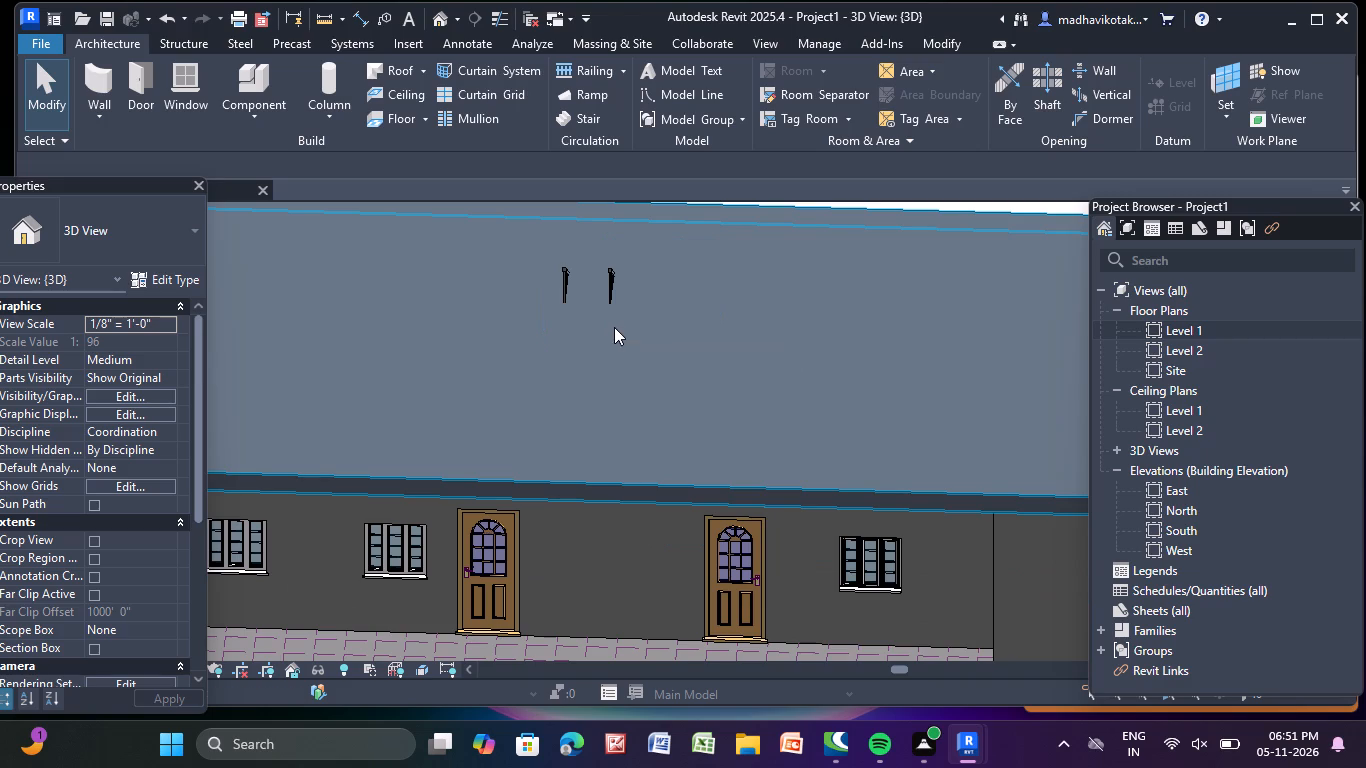
pyautogui.scroll(-3, 636, 317)
pyautogui.moveTo(587, 426); pyautogui.dragTo(610, 416, button='middle')
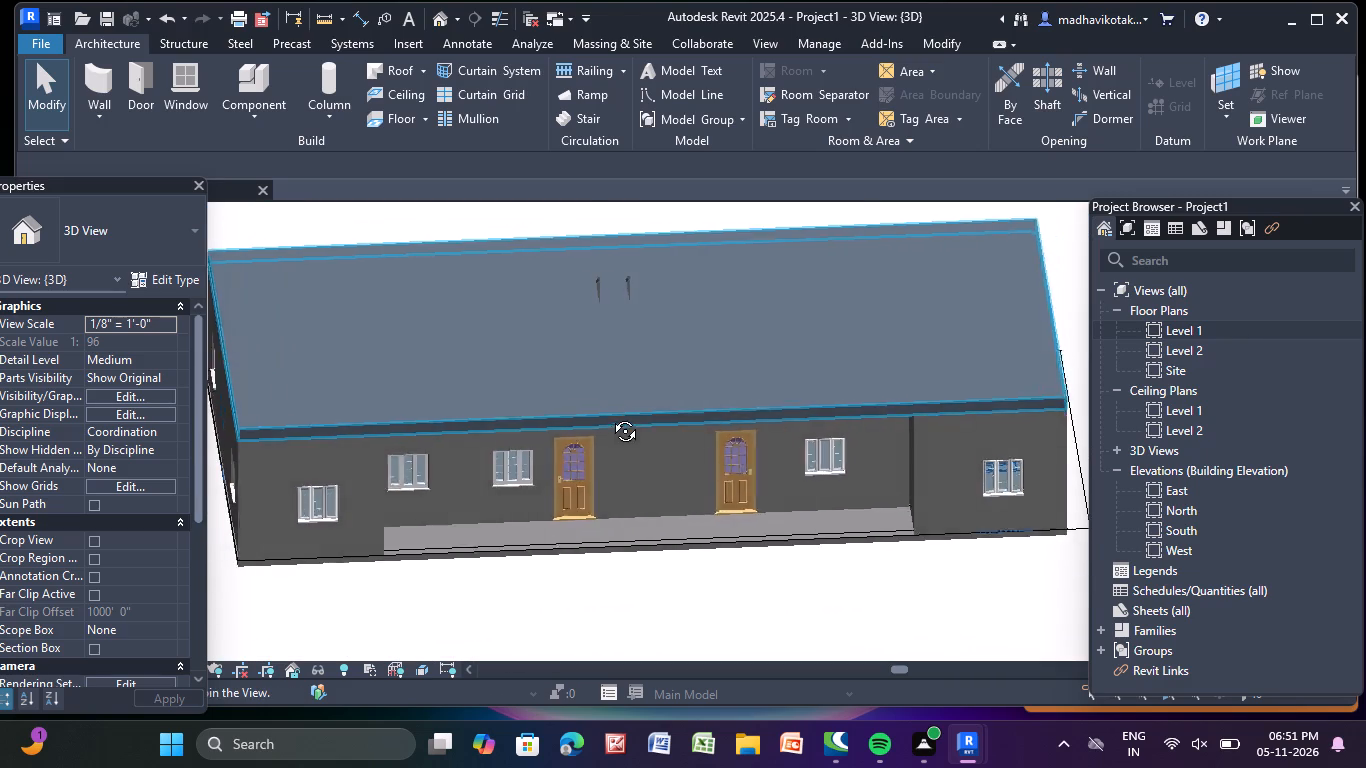
pyautogui.moveTo(610, 416); pyautogui.dragTo(582, 343, button='middle')
pyautogui.keyDown('shift'); pyautogui.moveTo(603, 328); pyautogui.dragTo(619, 325, button='middle'); pyautogui.keyUp('shift')
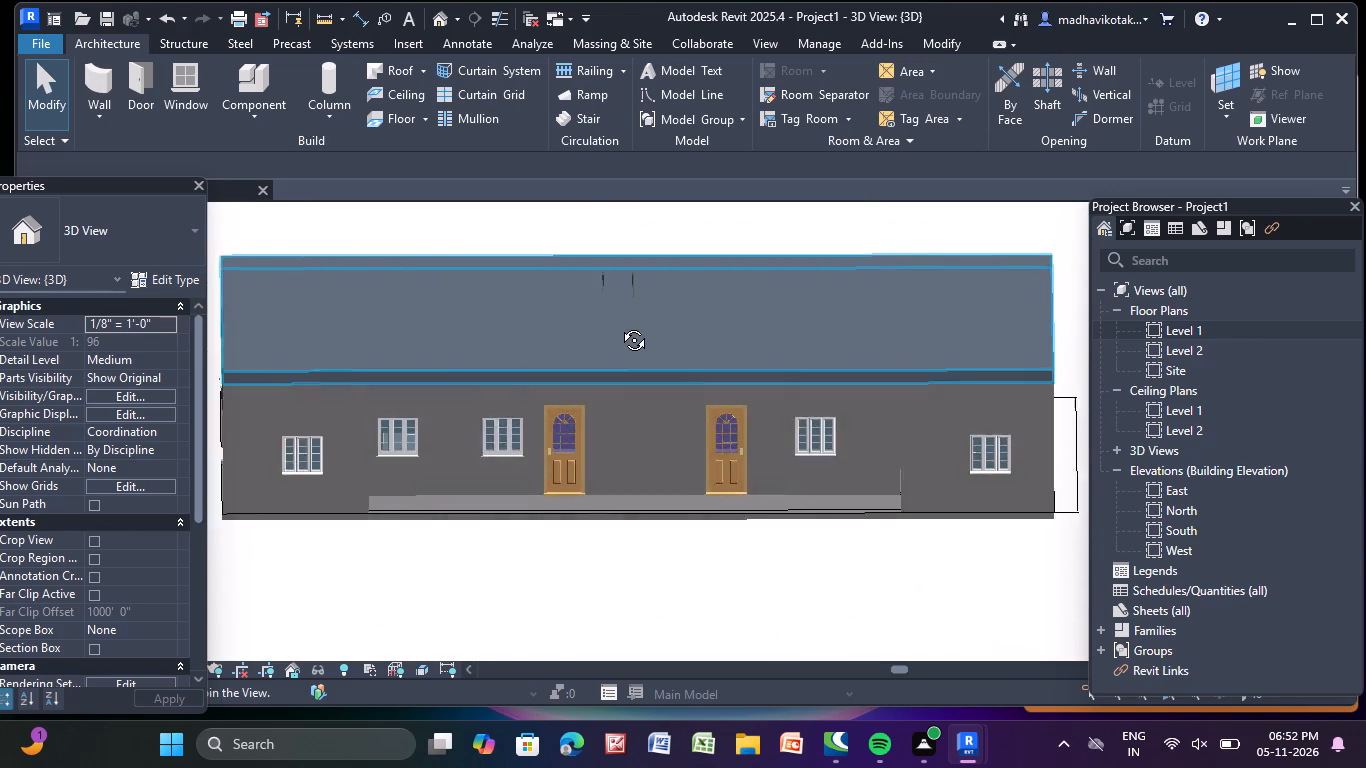
pyautogui.keyDown('shift'); pyautogui.moveTo(619, 325); pyautogui.dragTo(623, 284, button='middle'); pyautogui.keyUp('shift')
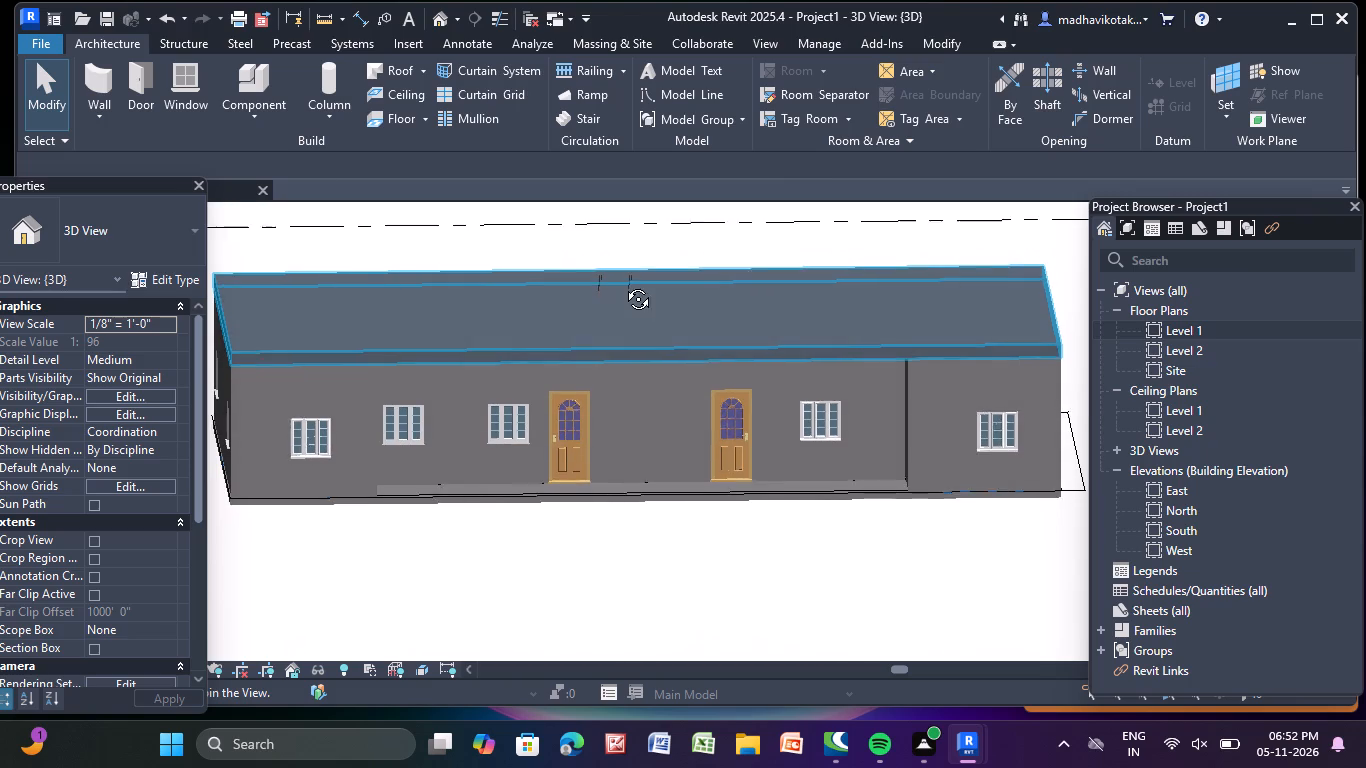
pyautogui.keyDown('shift'); pyautogui.moveTo(623, 284); pyautogui.dragTo(619, 278, button='middle'); pyautogui.keyUp('shift')
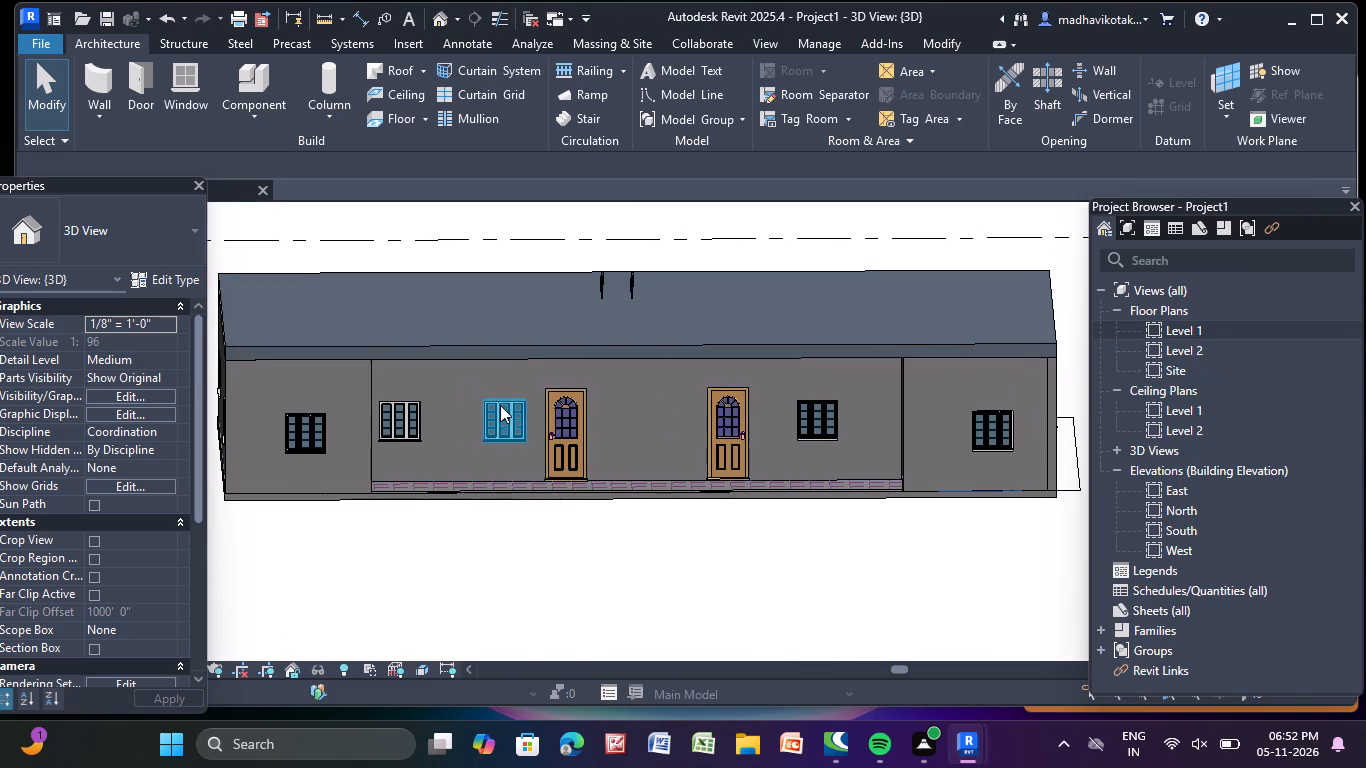
# Delete the recessed 4.5" front wall that holds the two entrance doors and closes off the foyer.
pyautogui.click(615, 393)
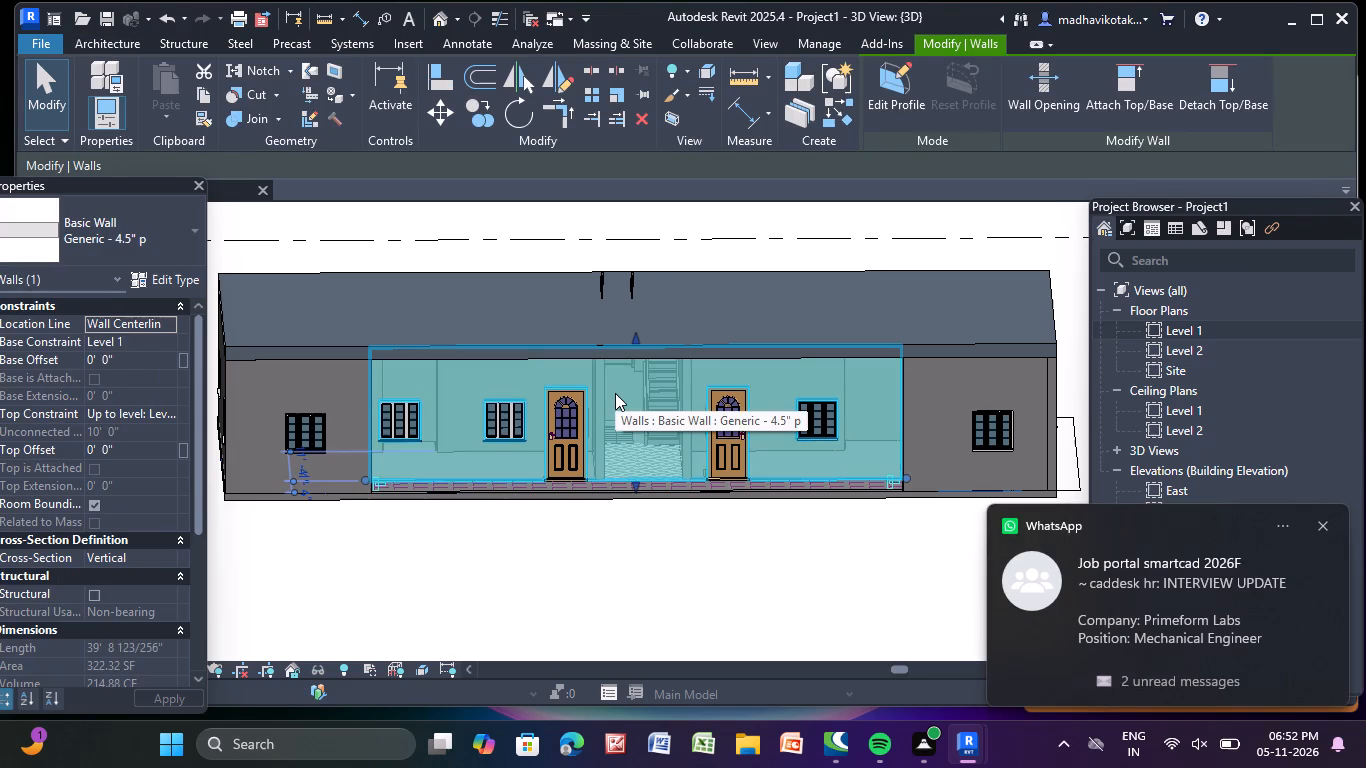
pyautogui.press('Delete')
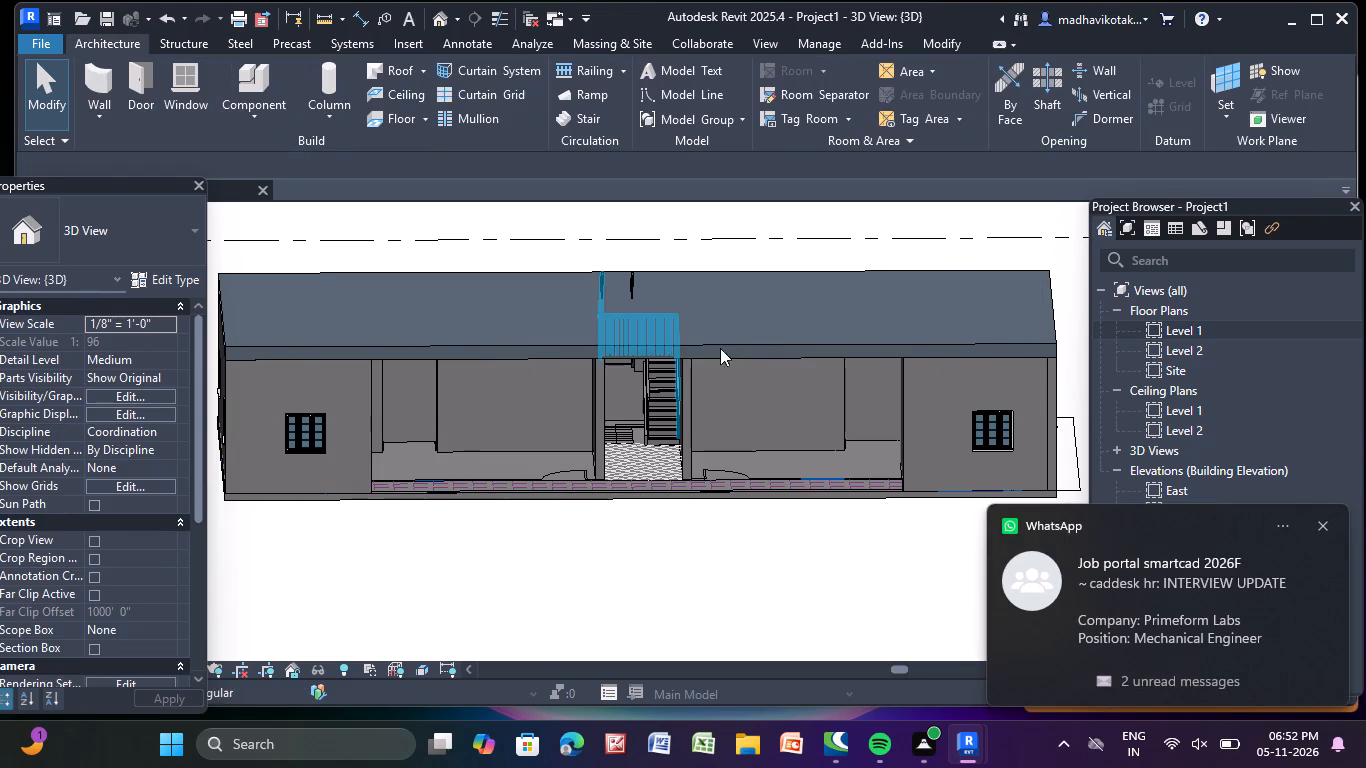
# Open the Level 1 floor plan.
pyautogui.doubleClick(1199, 329)
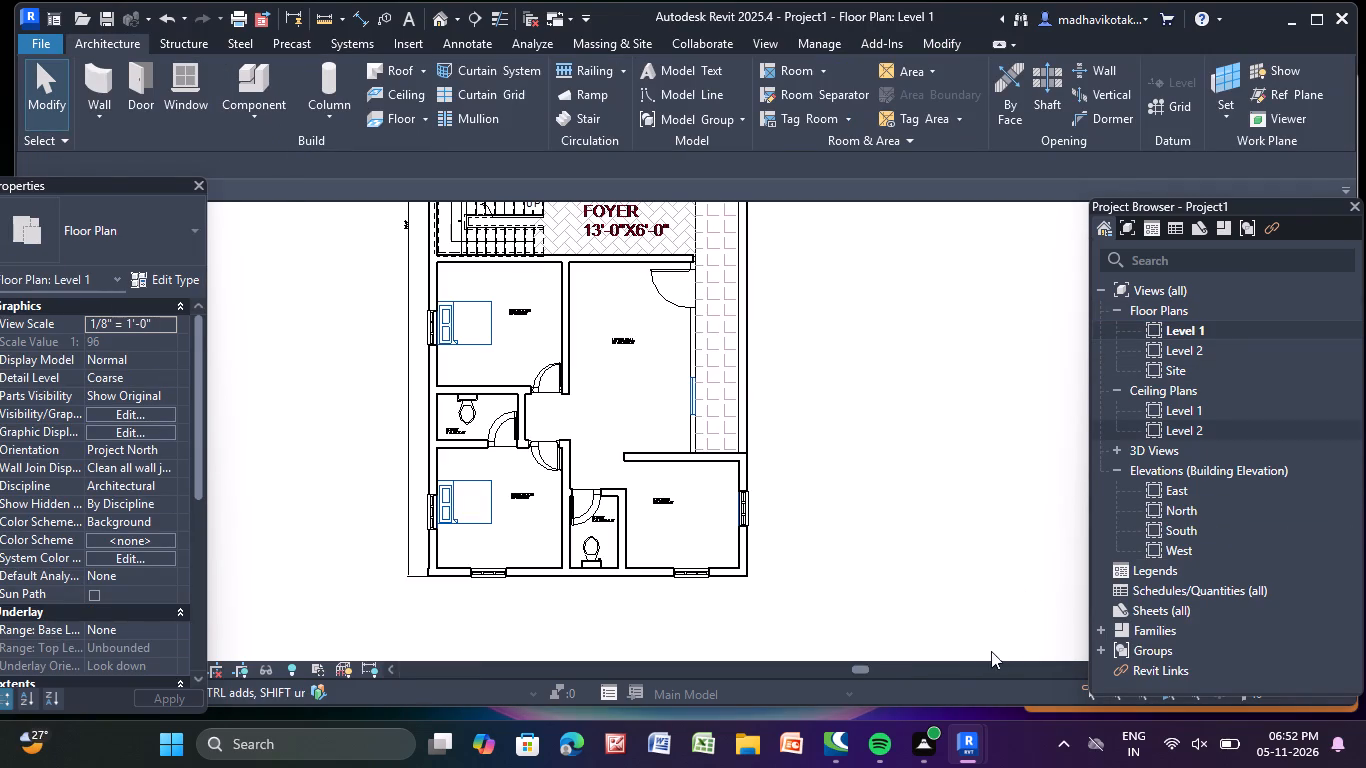
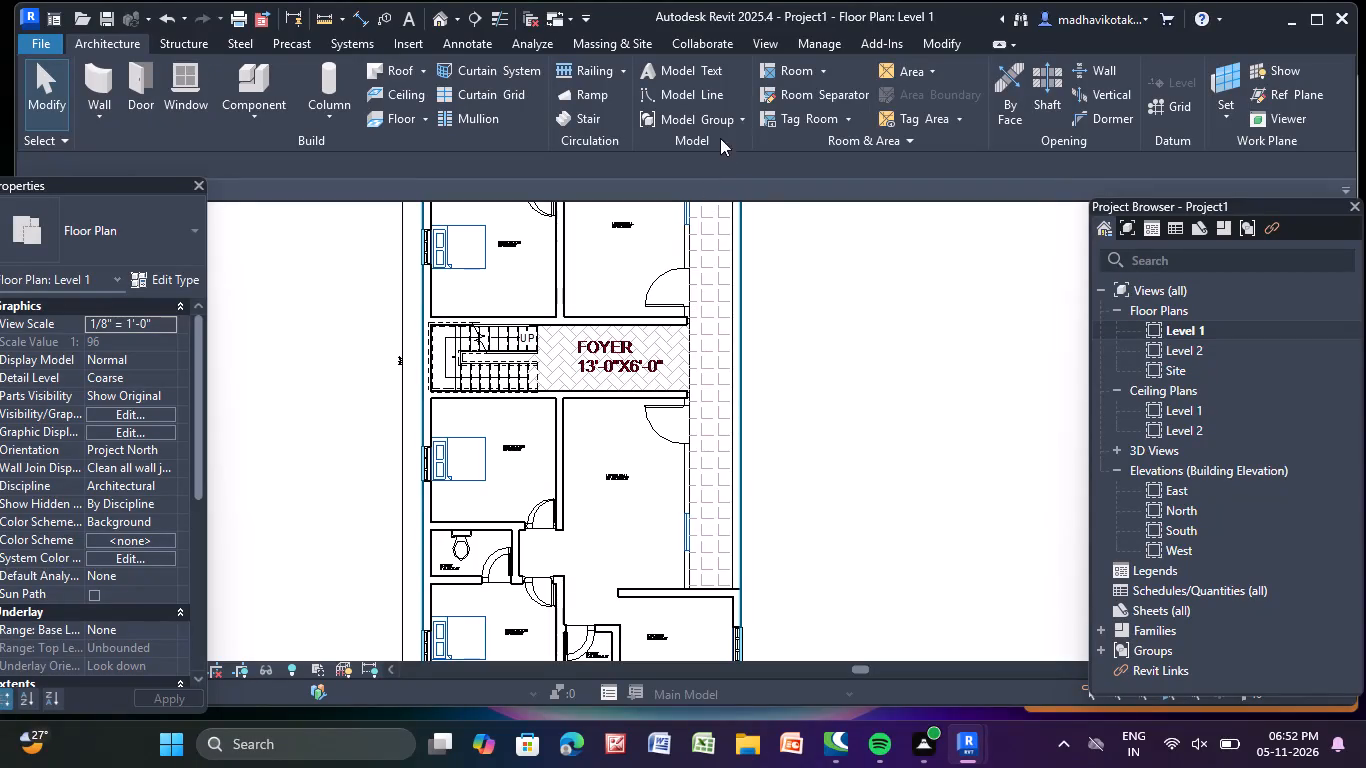
# Draw a Generic - 9" wall about 17'-2 1/2" long from the foyer's lower corner along the lower living hall's corridor side to the horizontal wall.
pyautogui.click(92, 83)
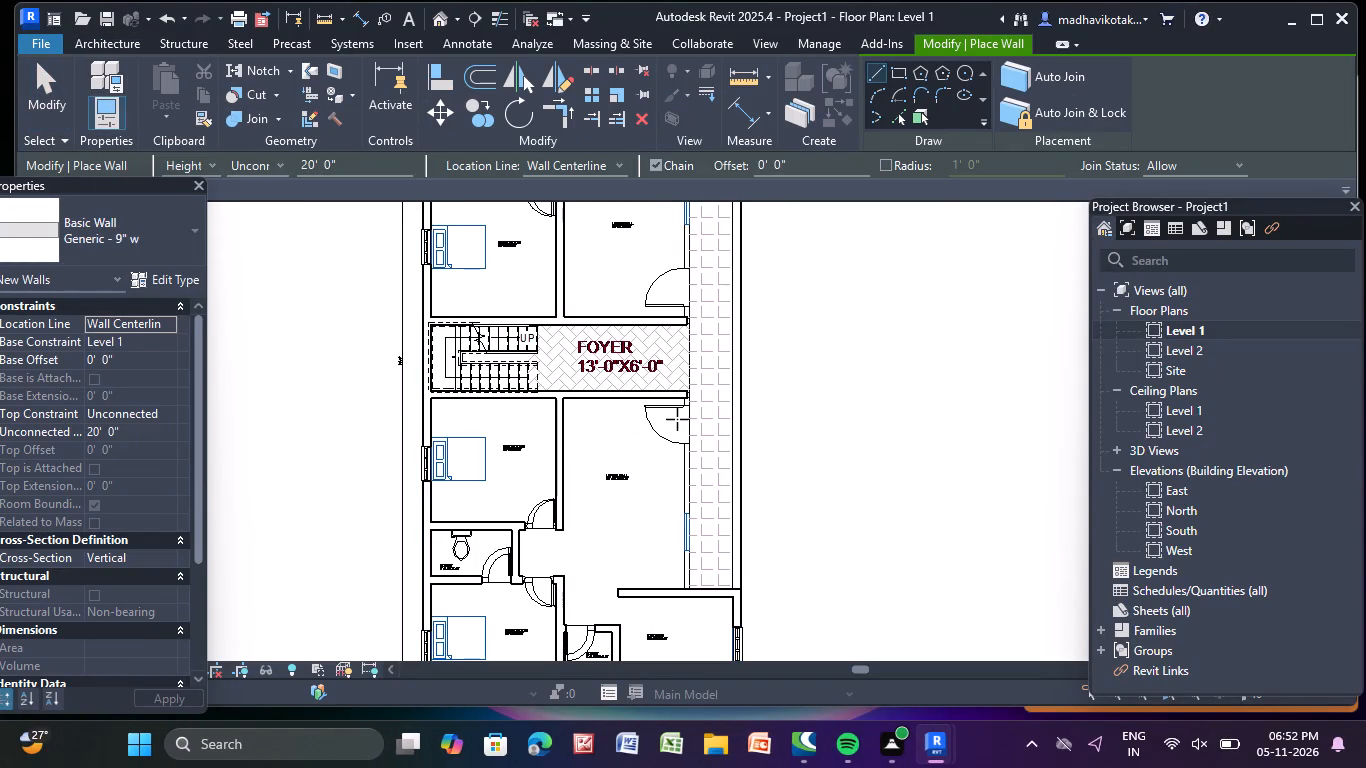
pyautogui.moveTo(678, 417); pyautogui.dragTo(627, 335, button='middle')
pyautogui.scroll(7, 628, 339)
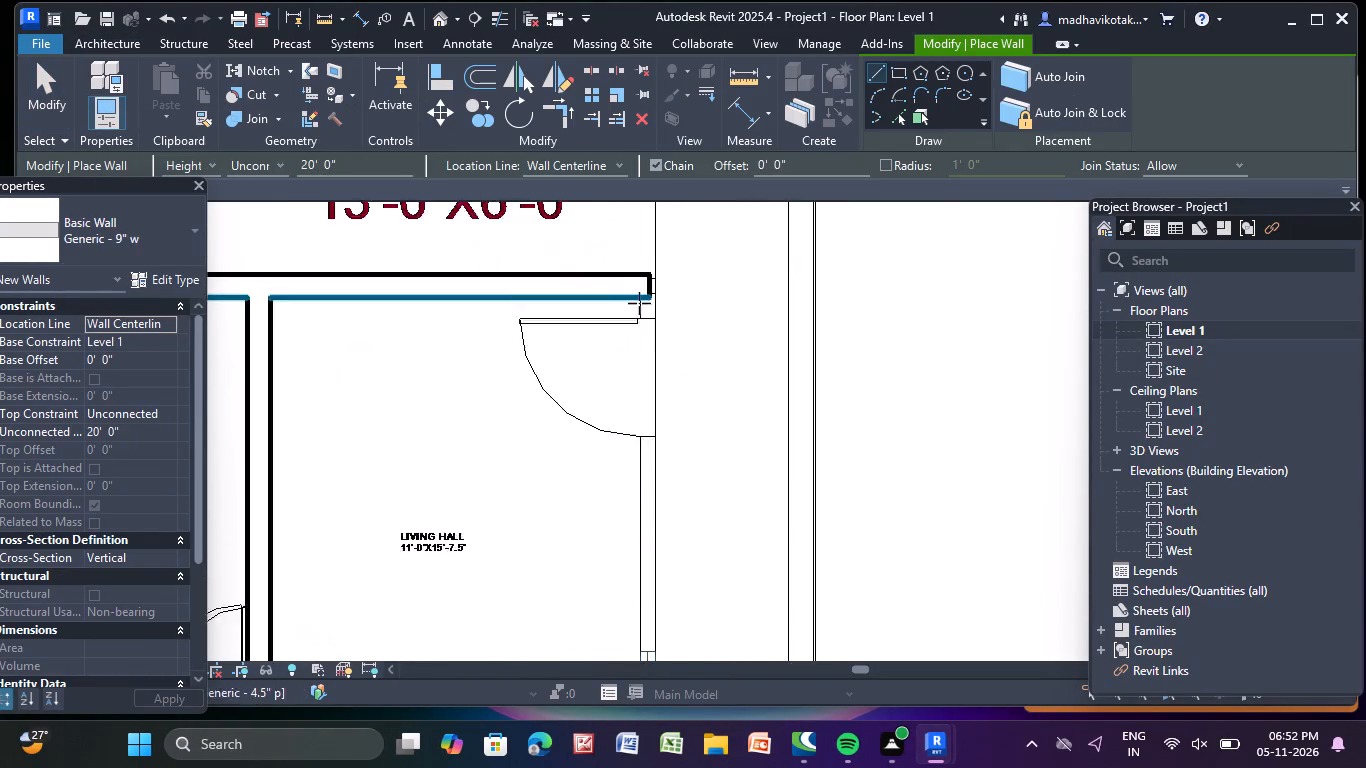
pyautogui.scroll(6, 639, 303)
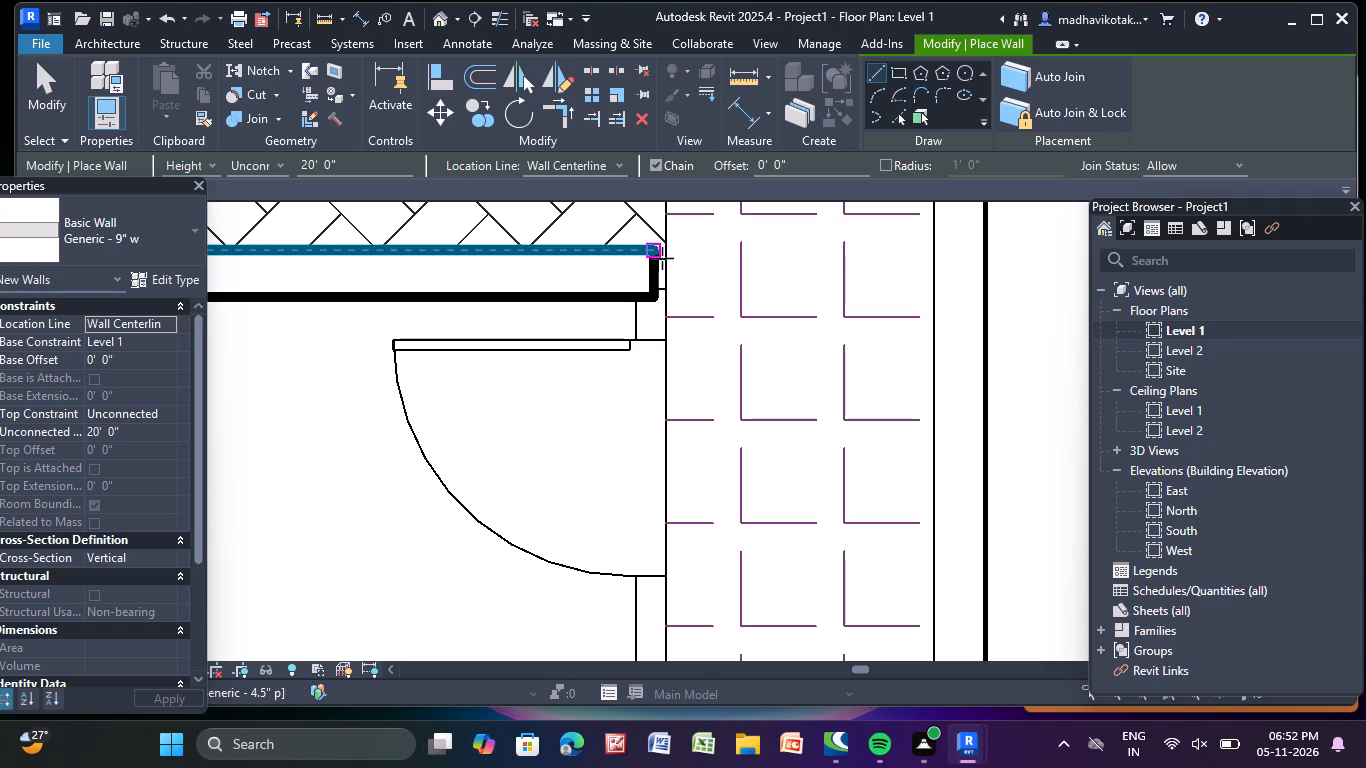
pyautogui.click(655, 258)
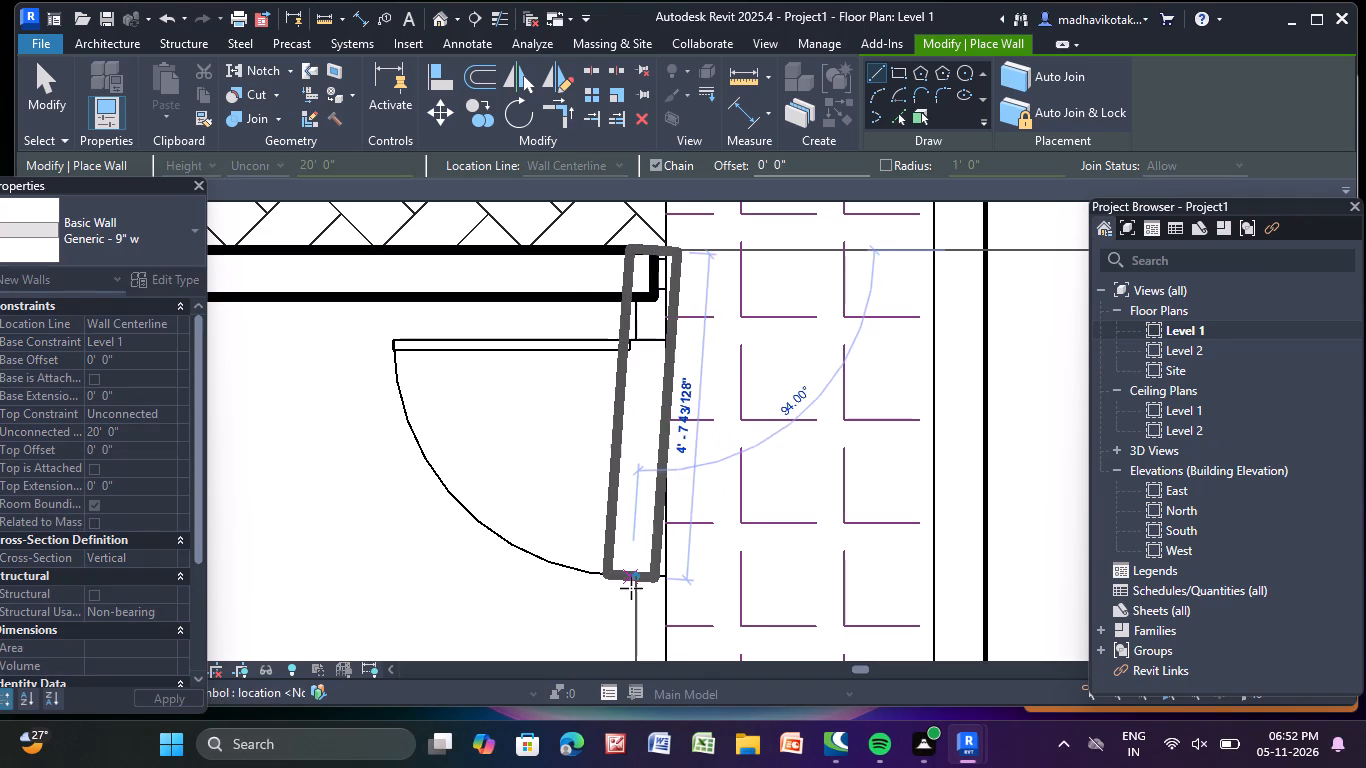
pyautogui.scroll(1, 634, 581)
pyautogui.moveTo(633, 564); pyautogui.dragTo(521, 214, button='middle')
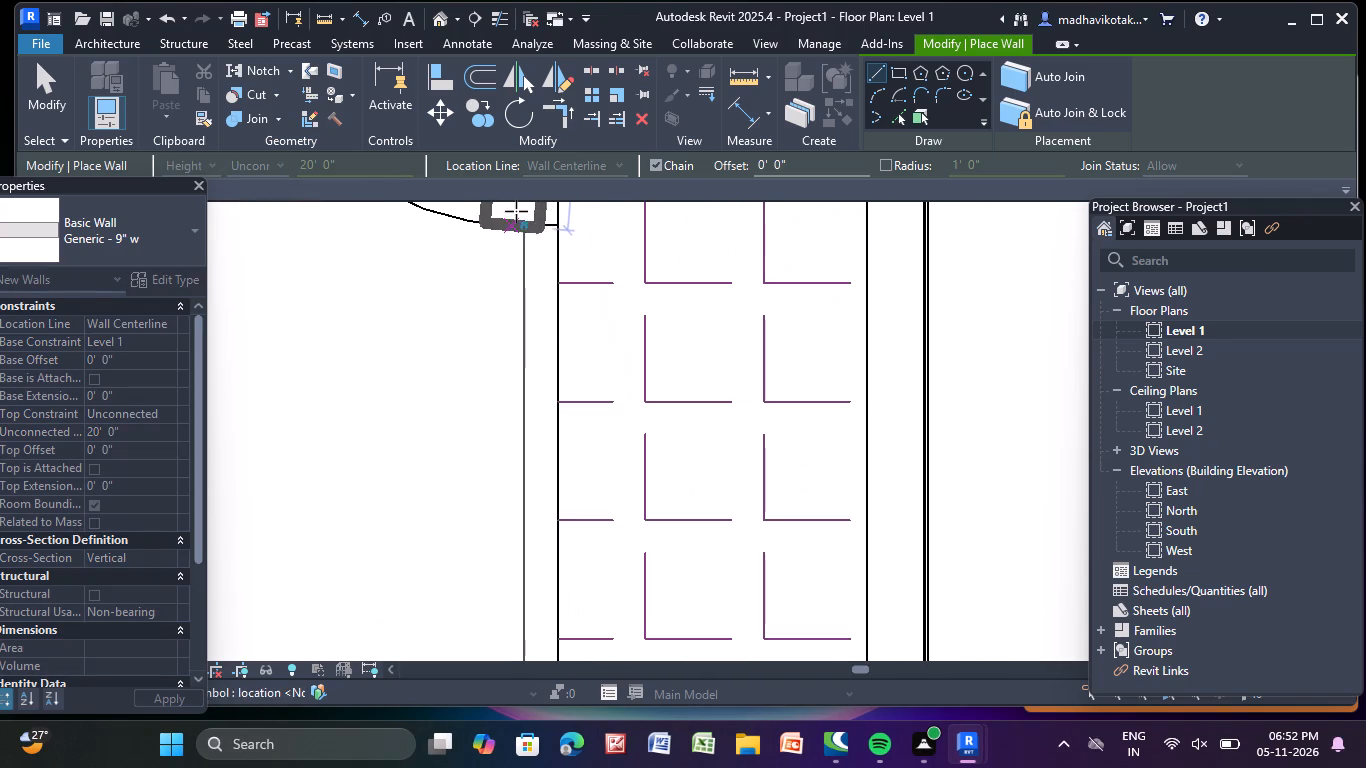
pyautogui.scroll(-4, 551, 501)
pyautogui.moveTo(551, 498); pyautogui.dragTo(556, 134, button='middle')
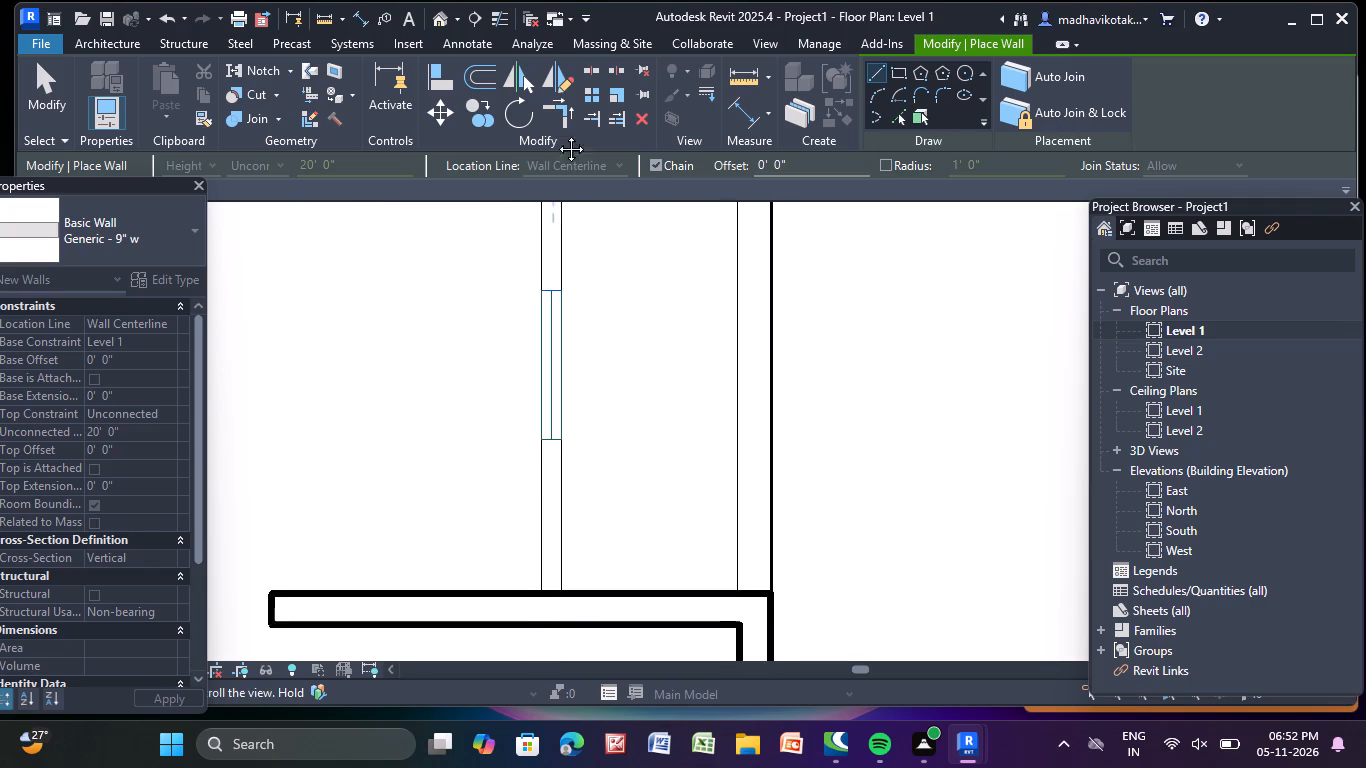
pyautogui.moveTo(556, 134); pyautogui.dragTo(556, 128, button='middle')
pyautogui.click(549, 559)
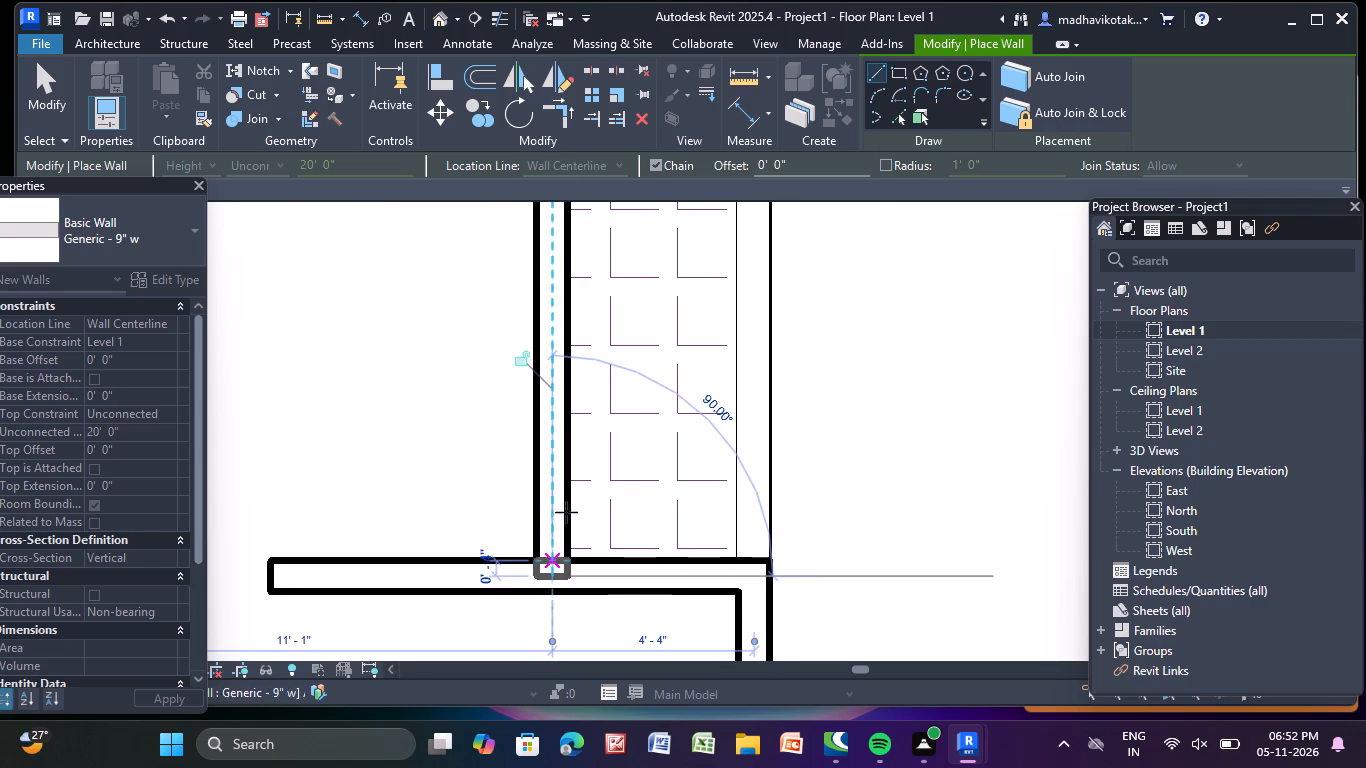
pyautogui.press('Escape')
# Draw a Generic - 9" wall about 16'-1" long from the foyer's upper corner along the upper living hall's corridor side to the Bed Room-1 wall.
pyautogui.scroll(-5, 574, 478)
pyautogui.moveTo(575, 478); pyautogui.dragTo(598, 656, button='middle')
pyautogui.moveTo(641, 279); pyautogui.dragTo(681, 599, button='middle')
pyautogui.scroll(1, 662, 539)
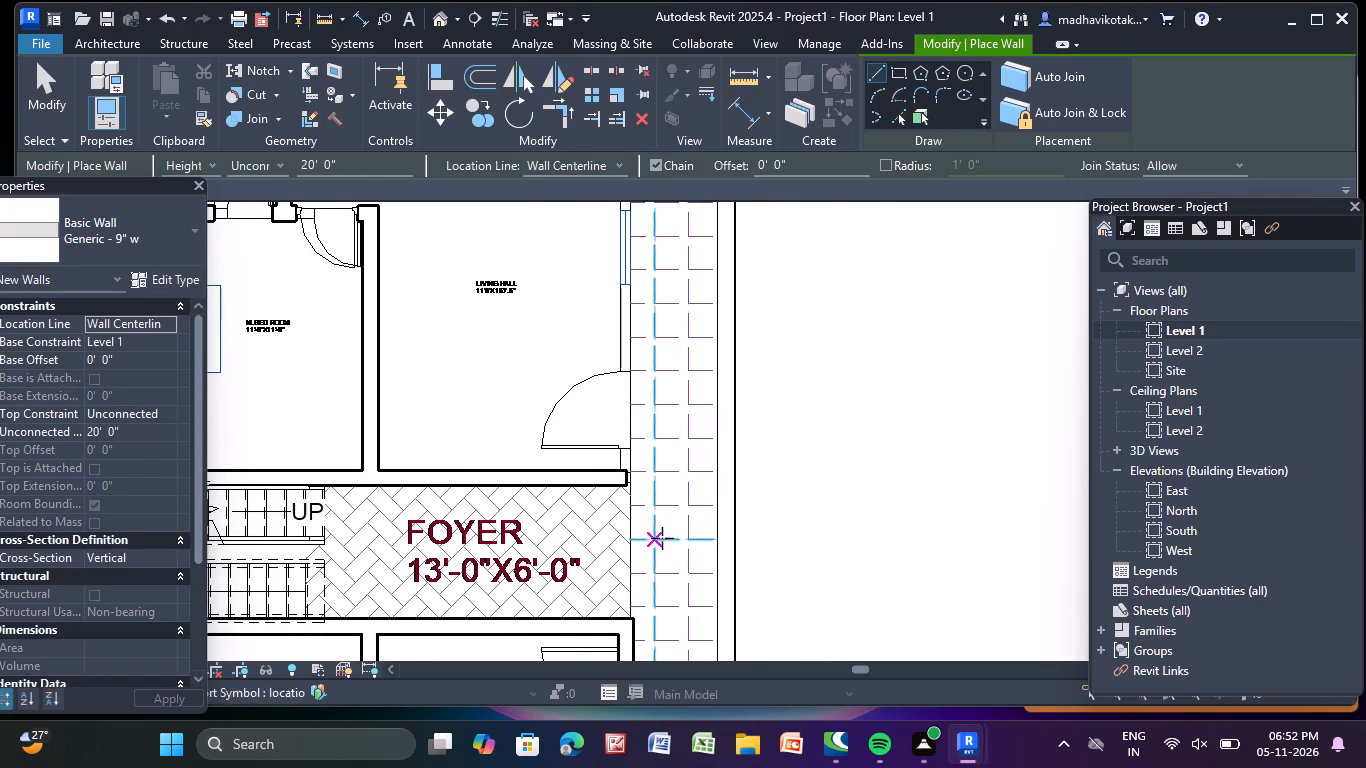
pyautogui.scroll(11, 662, 538)
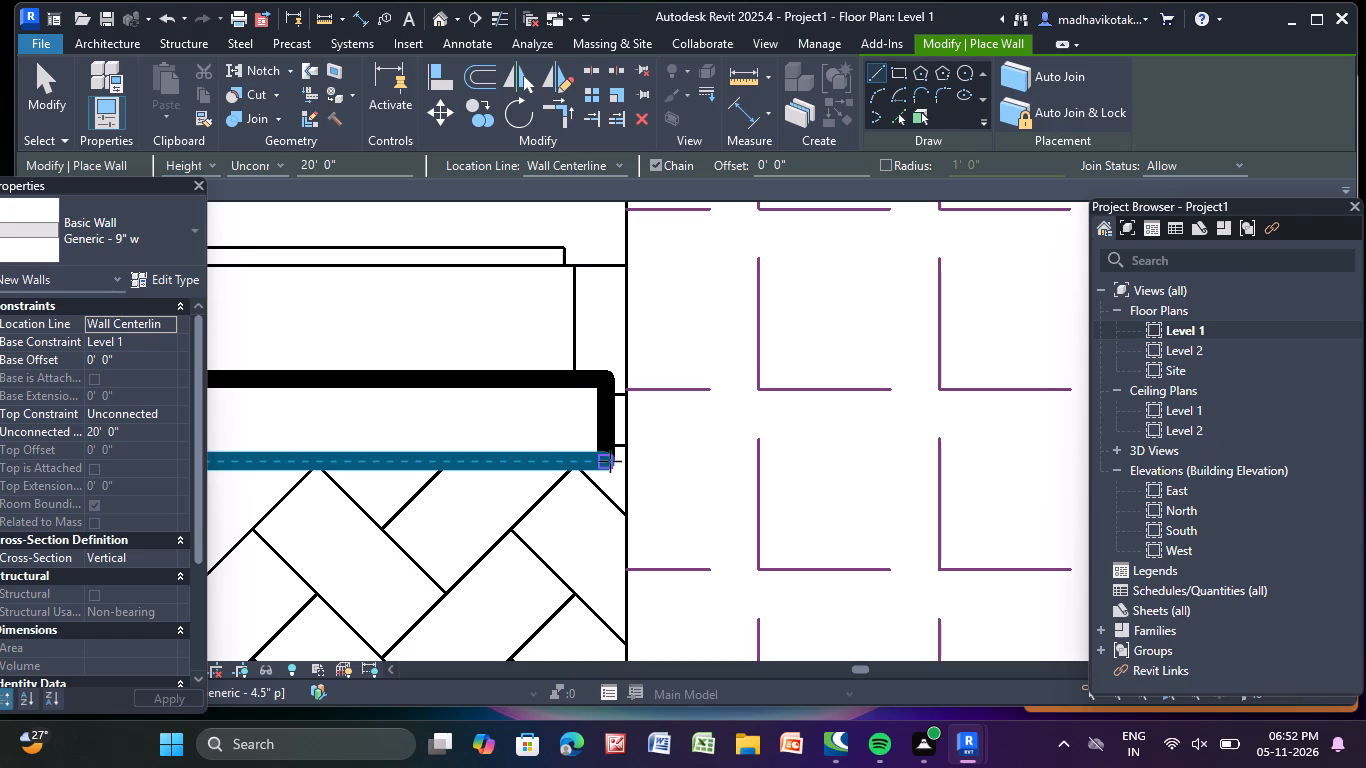
pyautogui.click(610, 461)
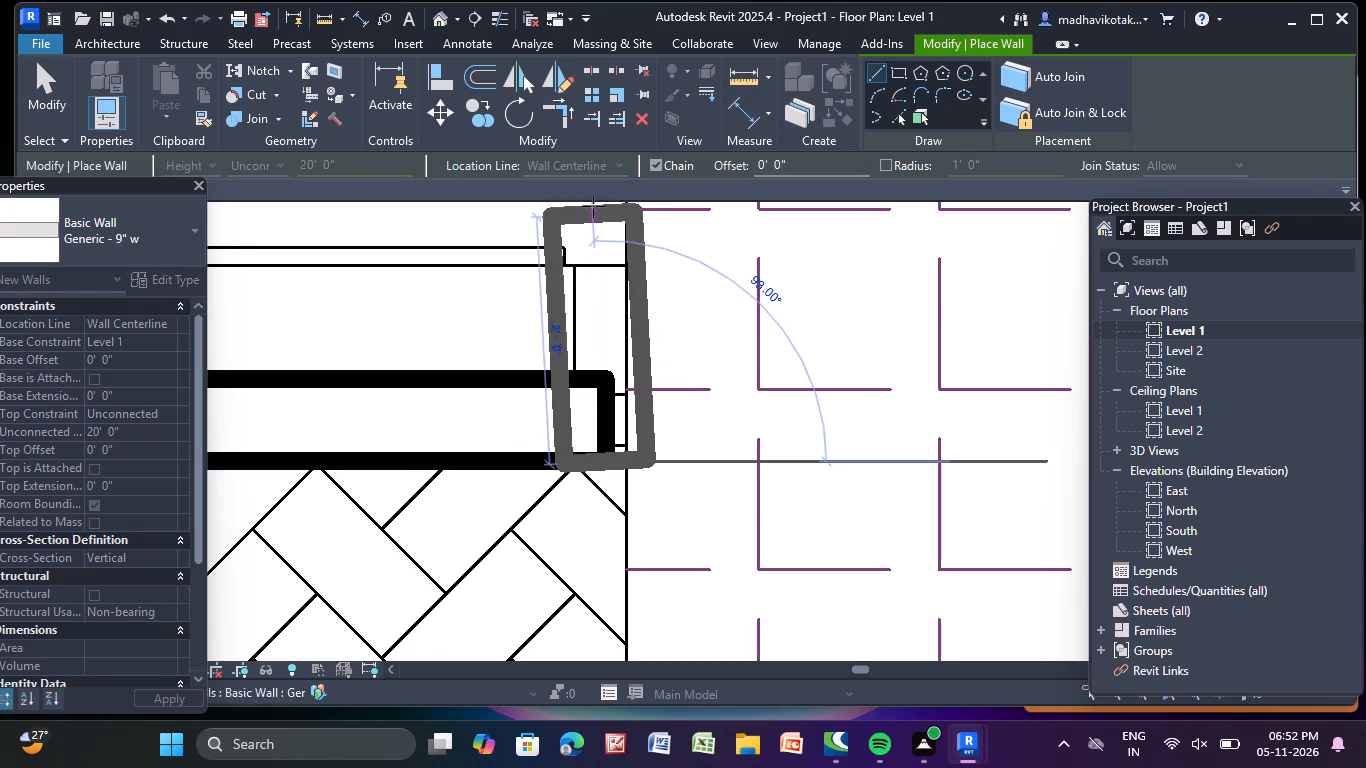
pyautogui.scroll(-3, 596, 215)
pyautogui.moveTo(594, 226); pyautogui.dragTo(626, 766, button='middle')
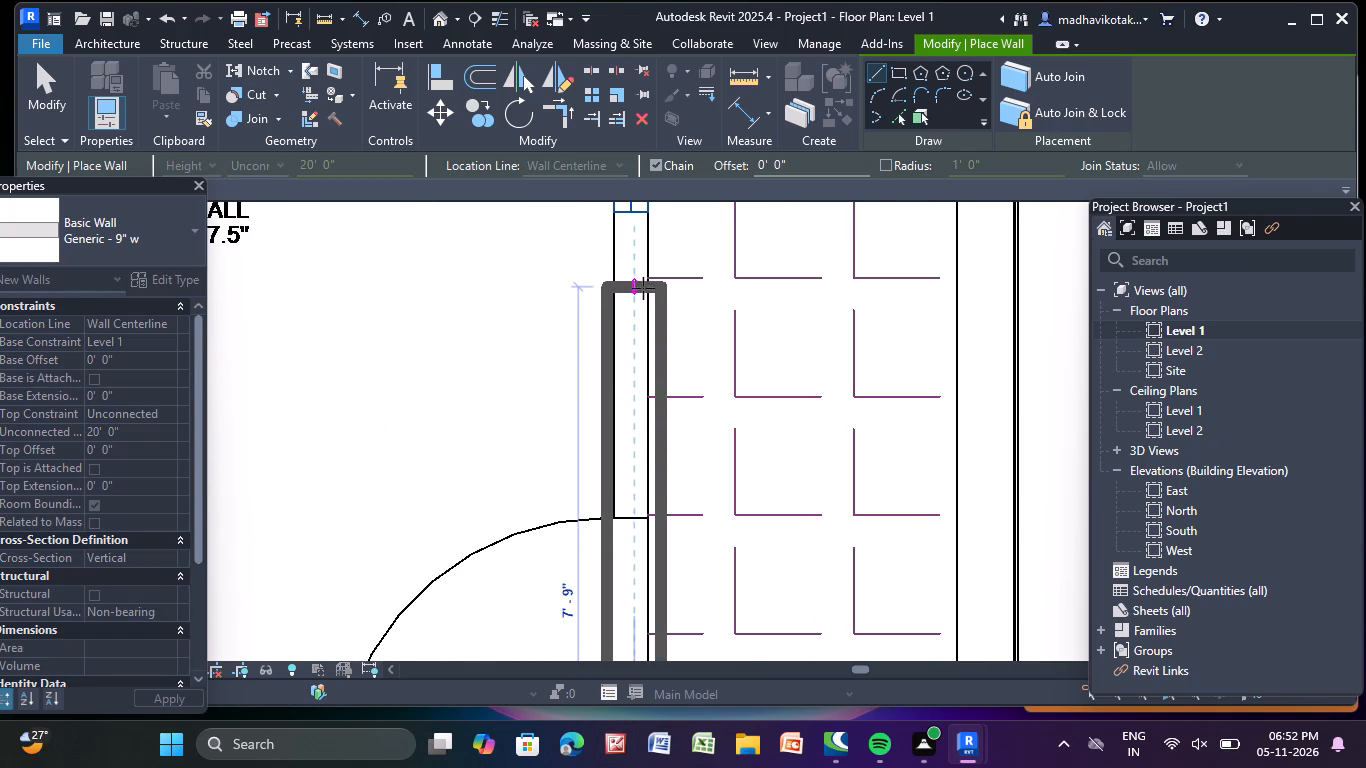
pyautogui.scroll(-4, 643, 288)
pyautogui.moveTo(643, 288); pyautogui.dragTo(662, 584, button='middle')
pyautogui.scroll(-1, 702, 274)
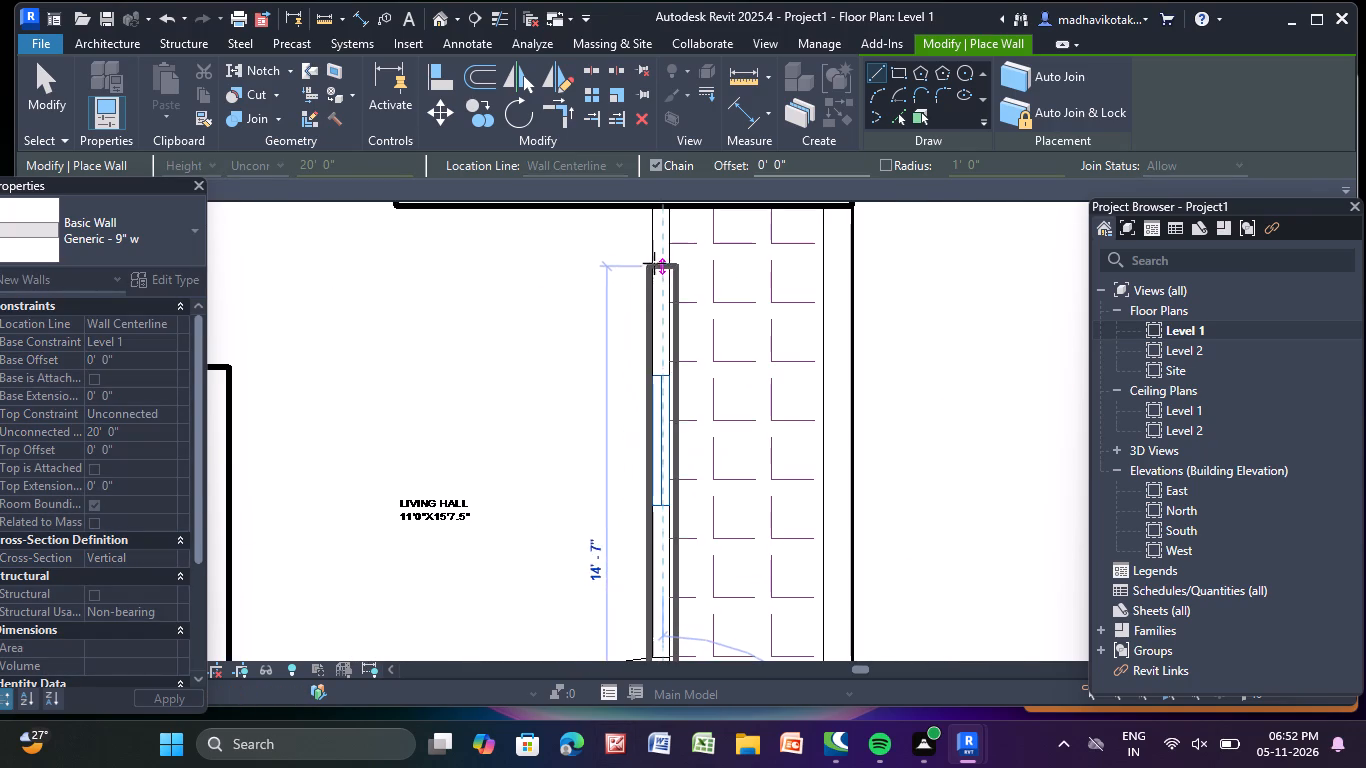
pyautogui.moveTo(656, 454); pyautogui.dragTo(658, 440, button='middle')
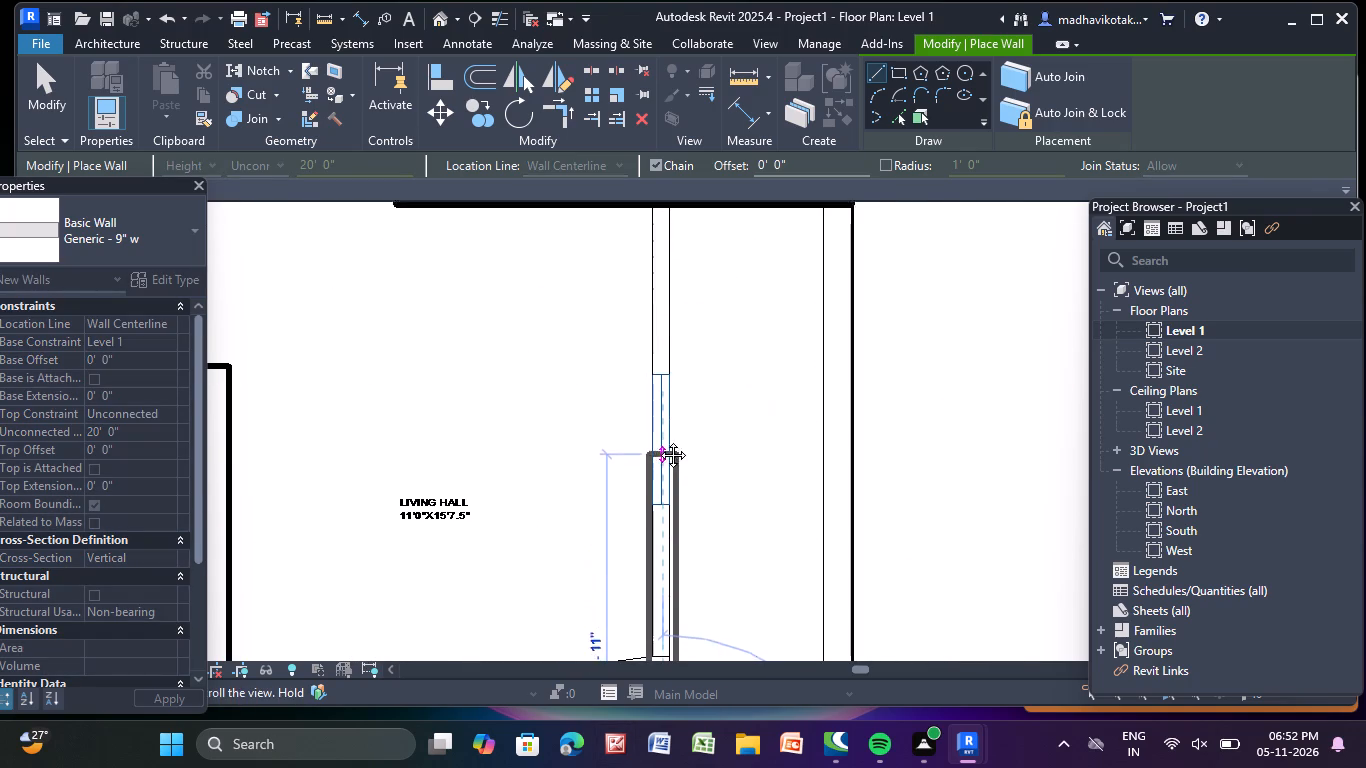
pyautogui.moveTo(658, 440); pyautogui.dragTo(665, 353, button='middle')
pyautogui.moveTo(665, 349); pyautogui.dragTo(624, 610, button='middle')
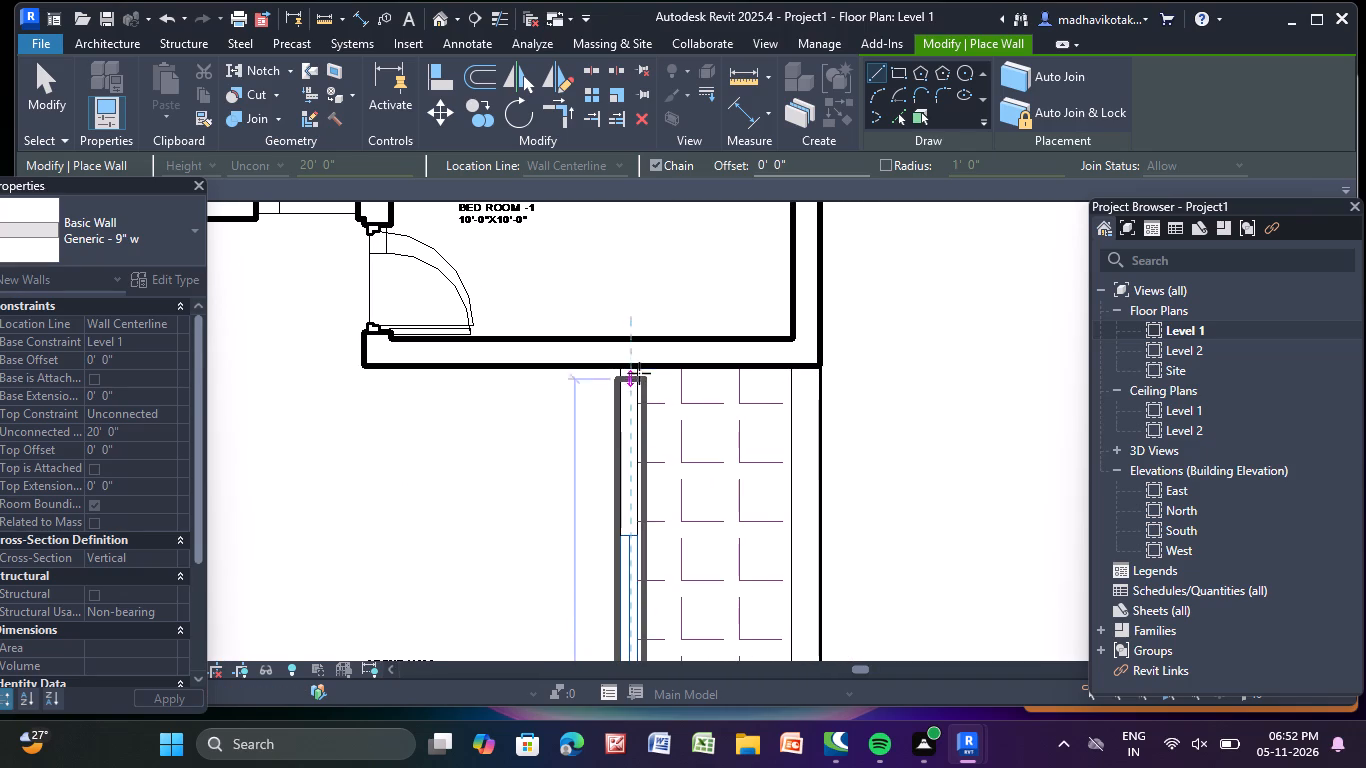
pyautogui.click(631, 365)
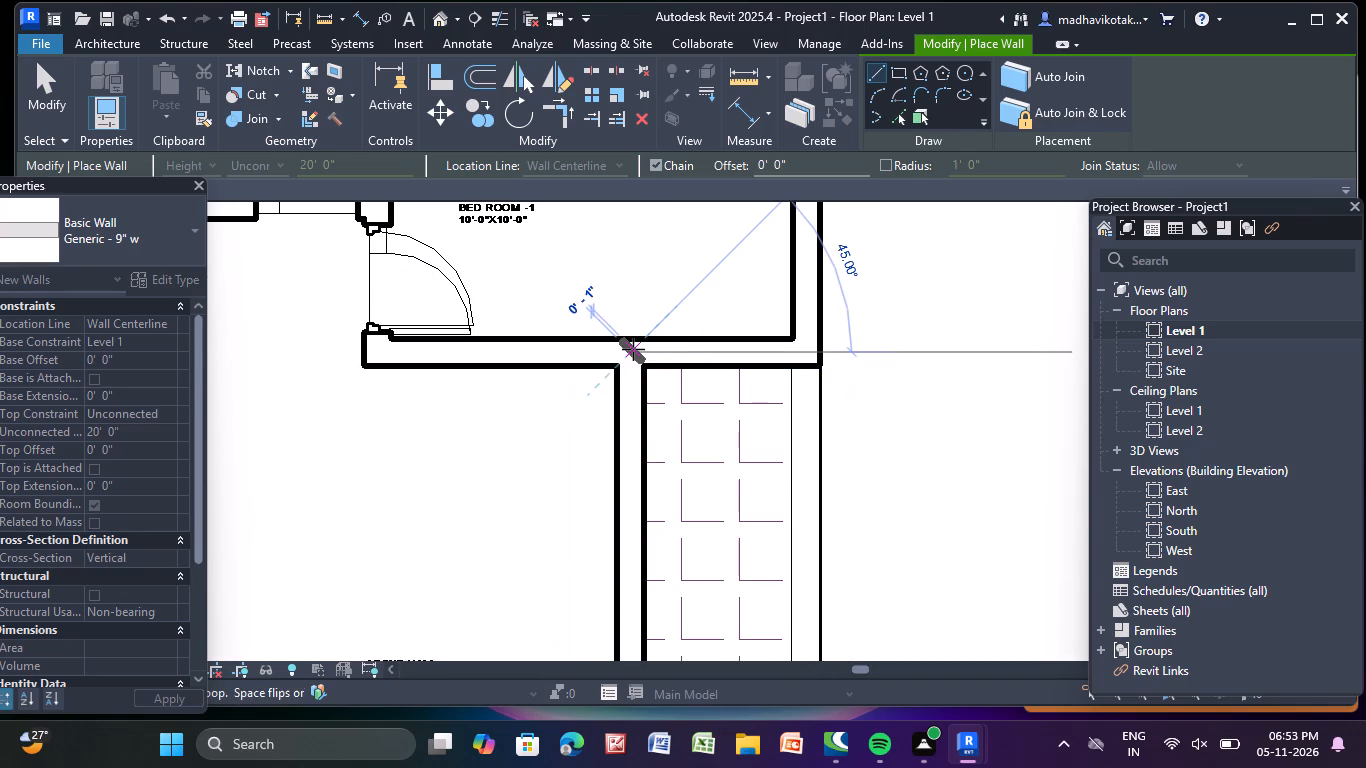
pyautogui.press('Escape')
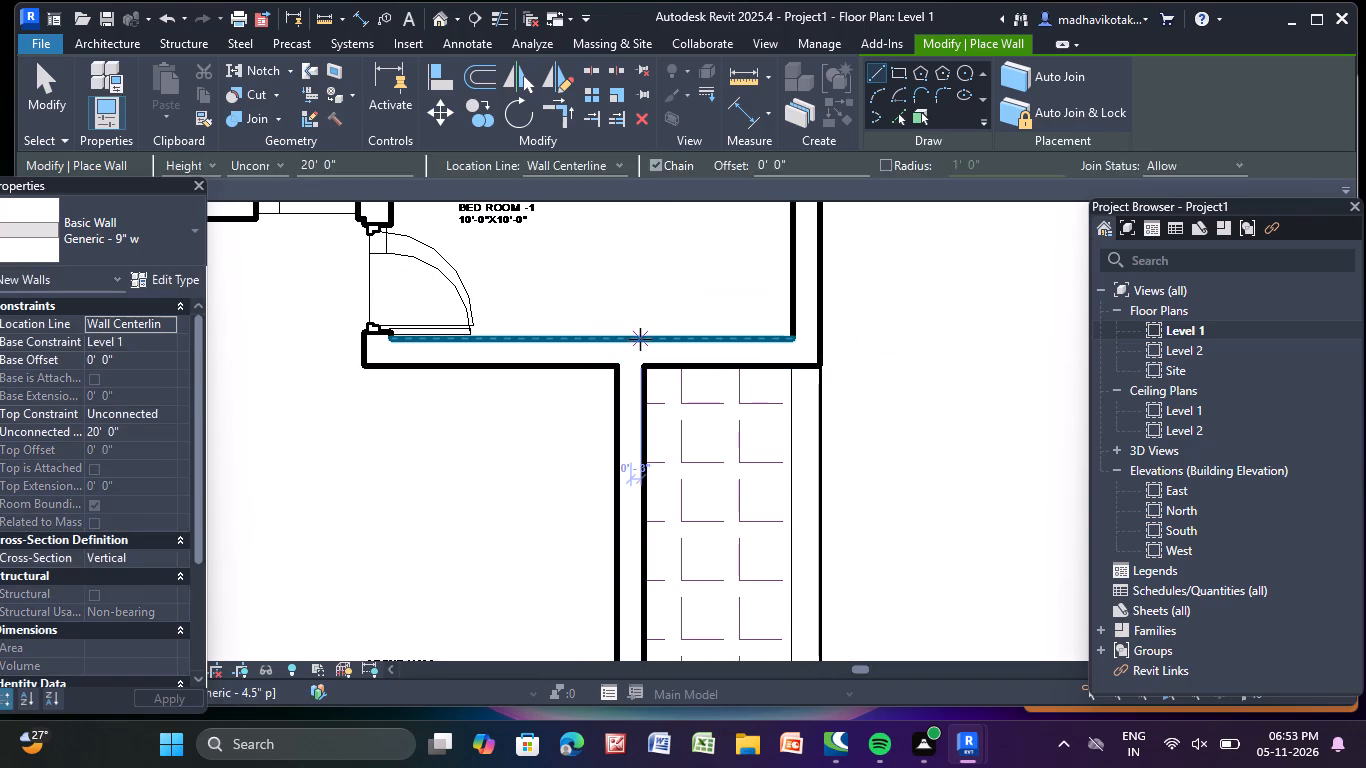
pyautogui.press('Escape')
pyautogui.press('Escape')
# In the 3D view, set the top constraint of the new corridor wall south of the foyer to Up to level: Level 2.
pyautogui.scroll(-7, 642, 335)
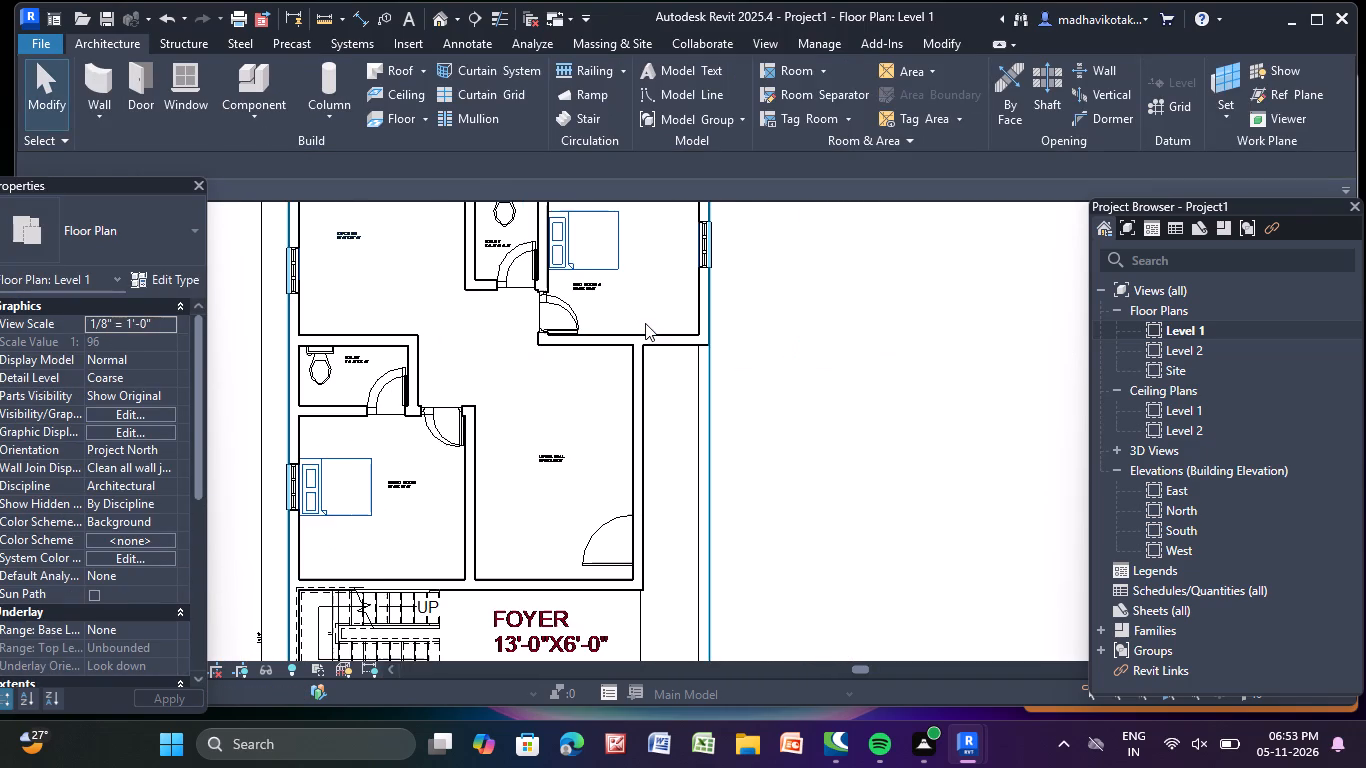
pyautogui.moveTo(645, 318); pyautogui.dragTo(648, 246, button='middle')
pyautogui.scroll(-1, 645, 318)
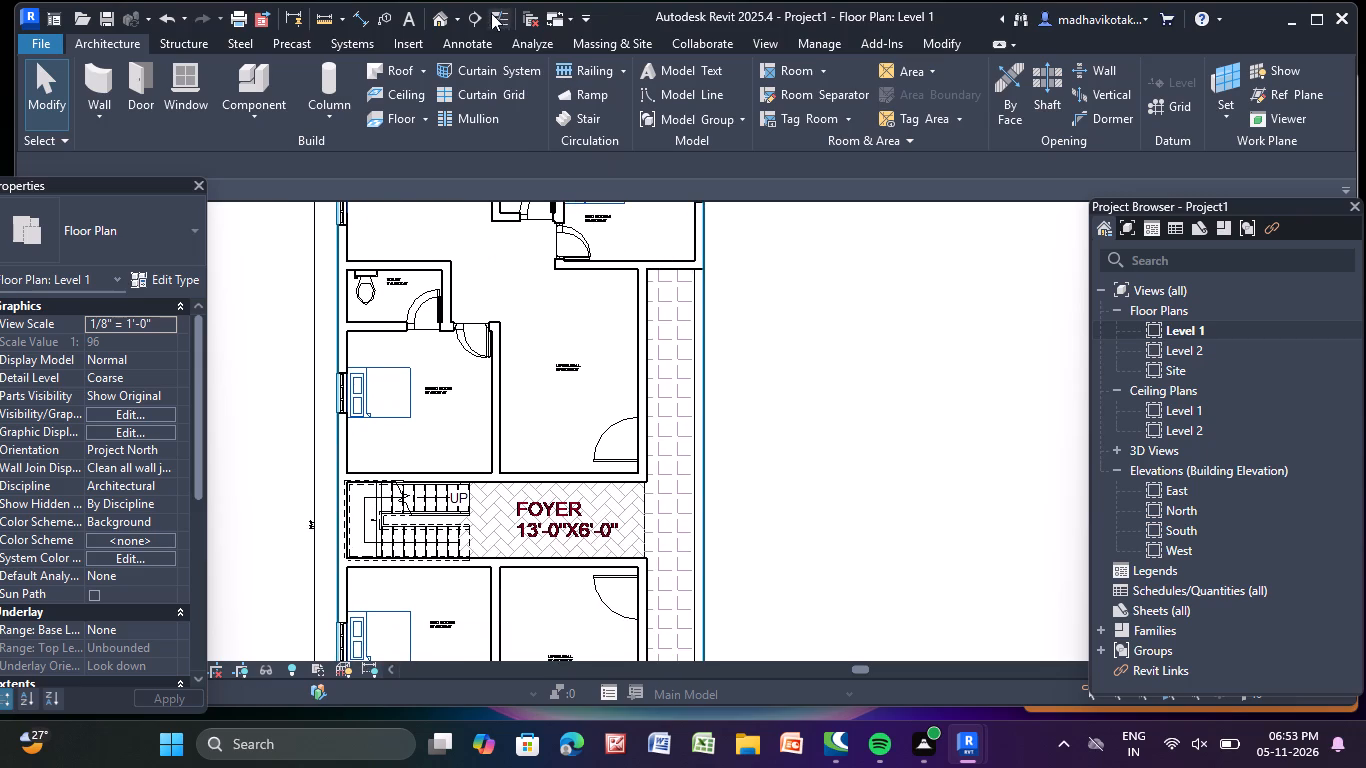
pyautogui.click(441, 11)
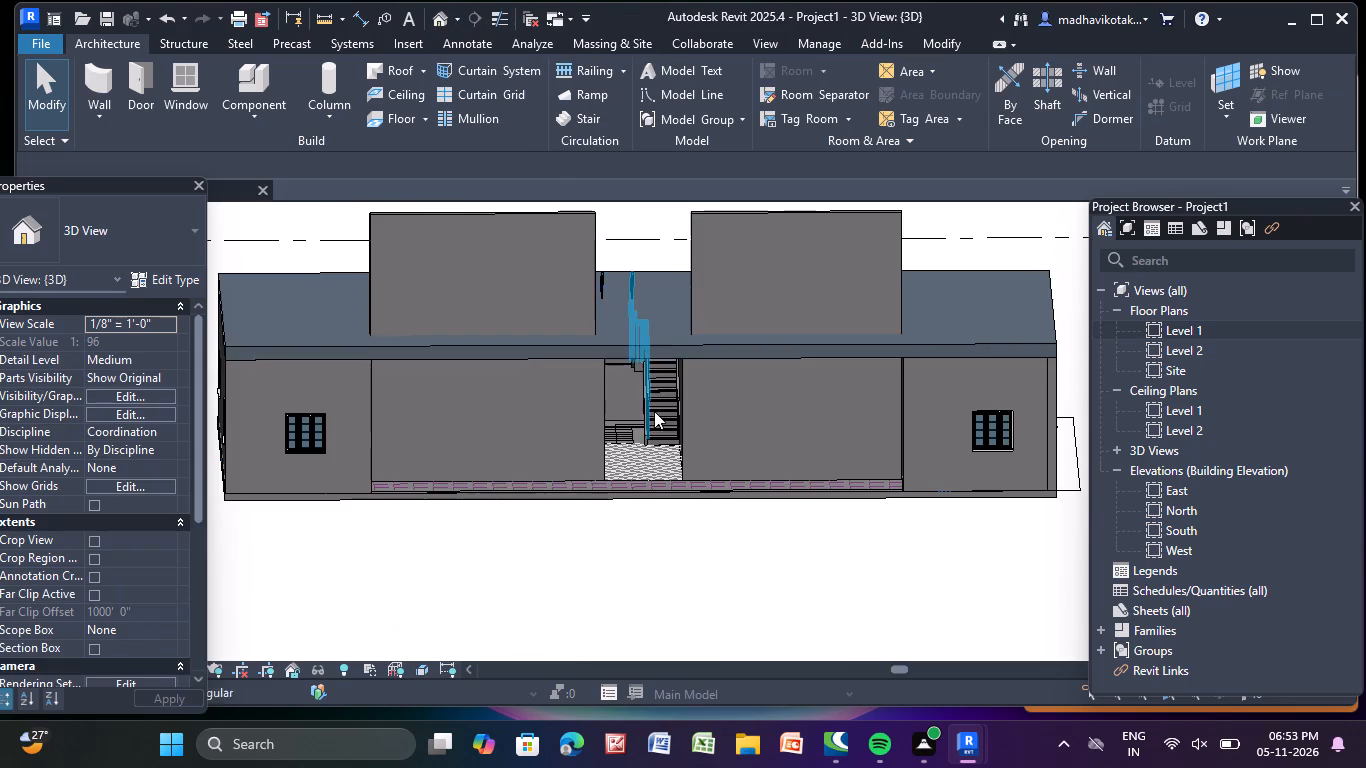
pyautogui.click(491, 272)
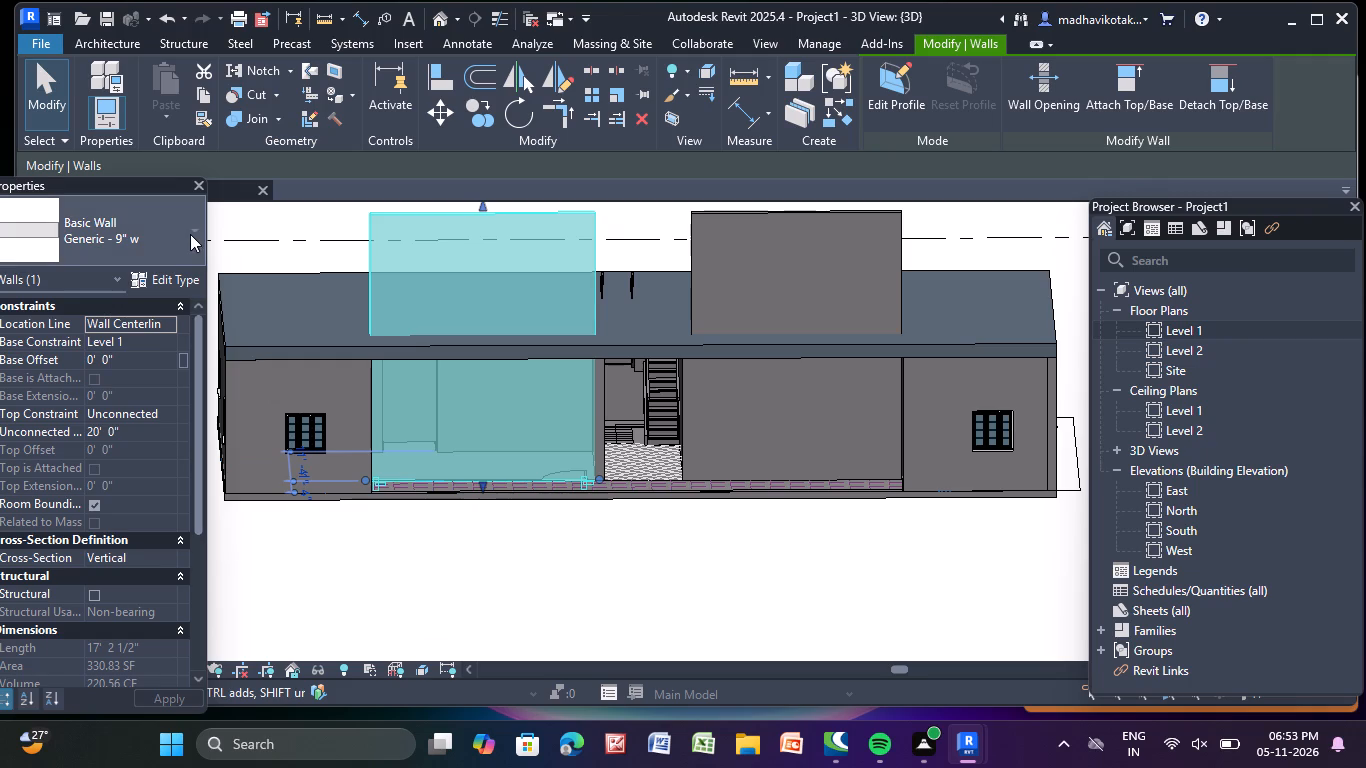
pyautogui.click(169, 413)
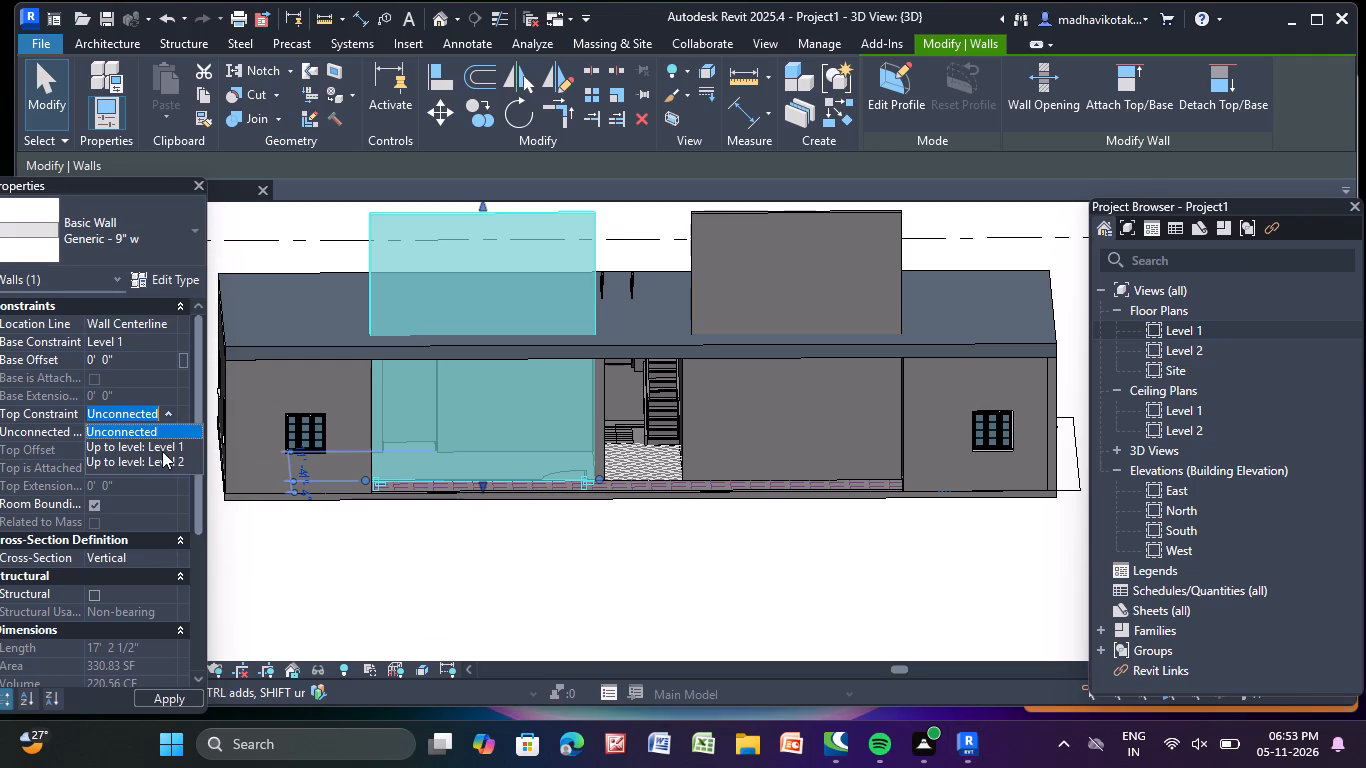
pyautogui.click(164, 460)
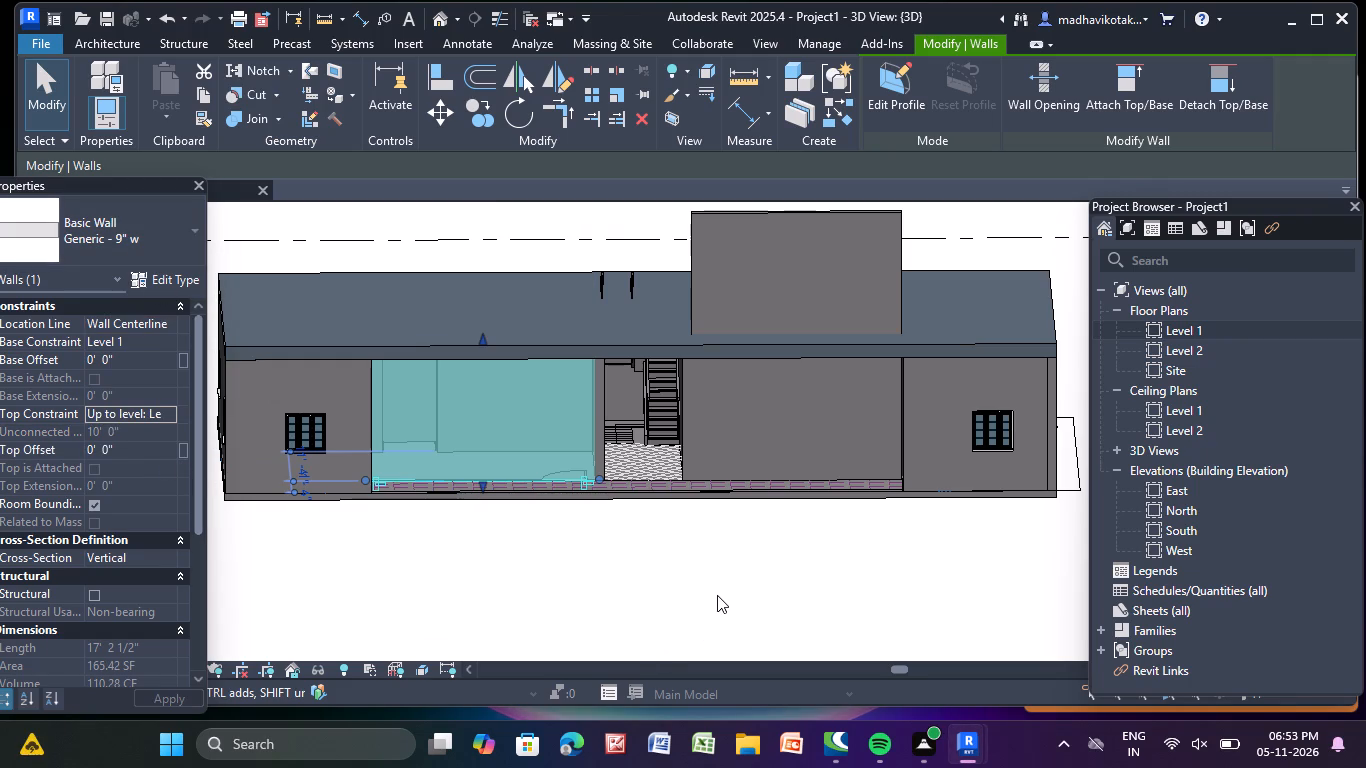
pyautogui.click(717, 590)
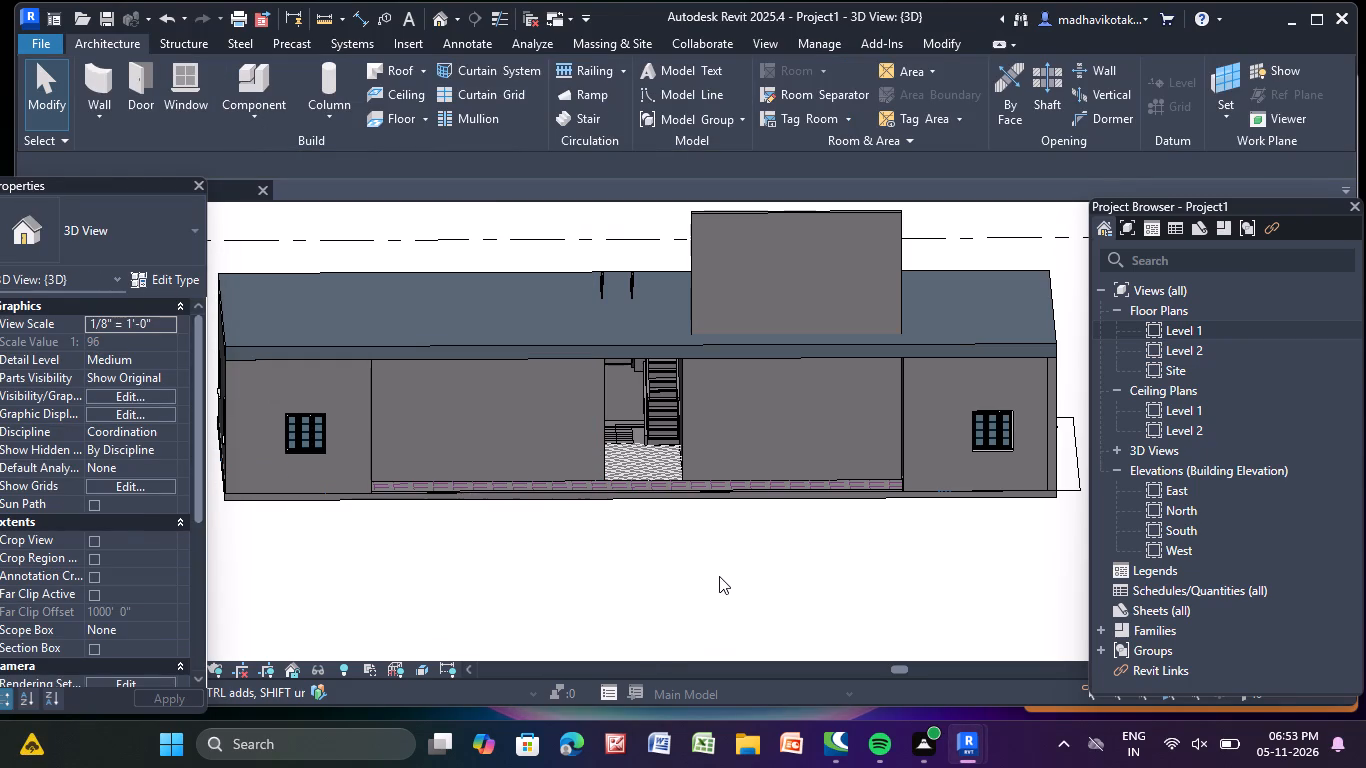
# Set the top constraint of the new corridor wall north of the foyer to Up to level: Level 2.
pyautogui.click(792, 287)
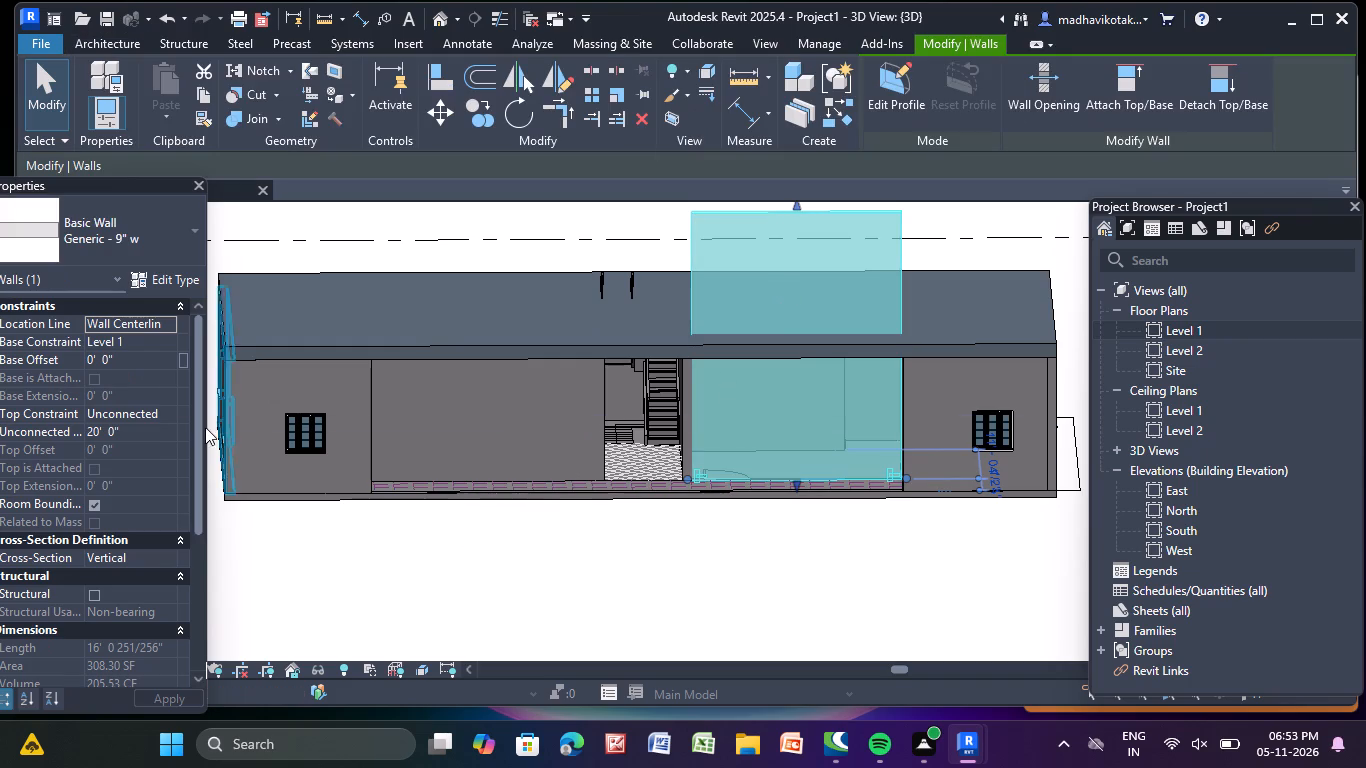
pyautogui.click(167, 415)
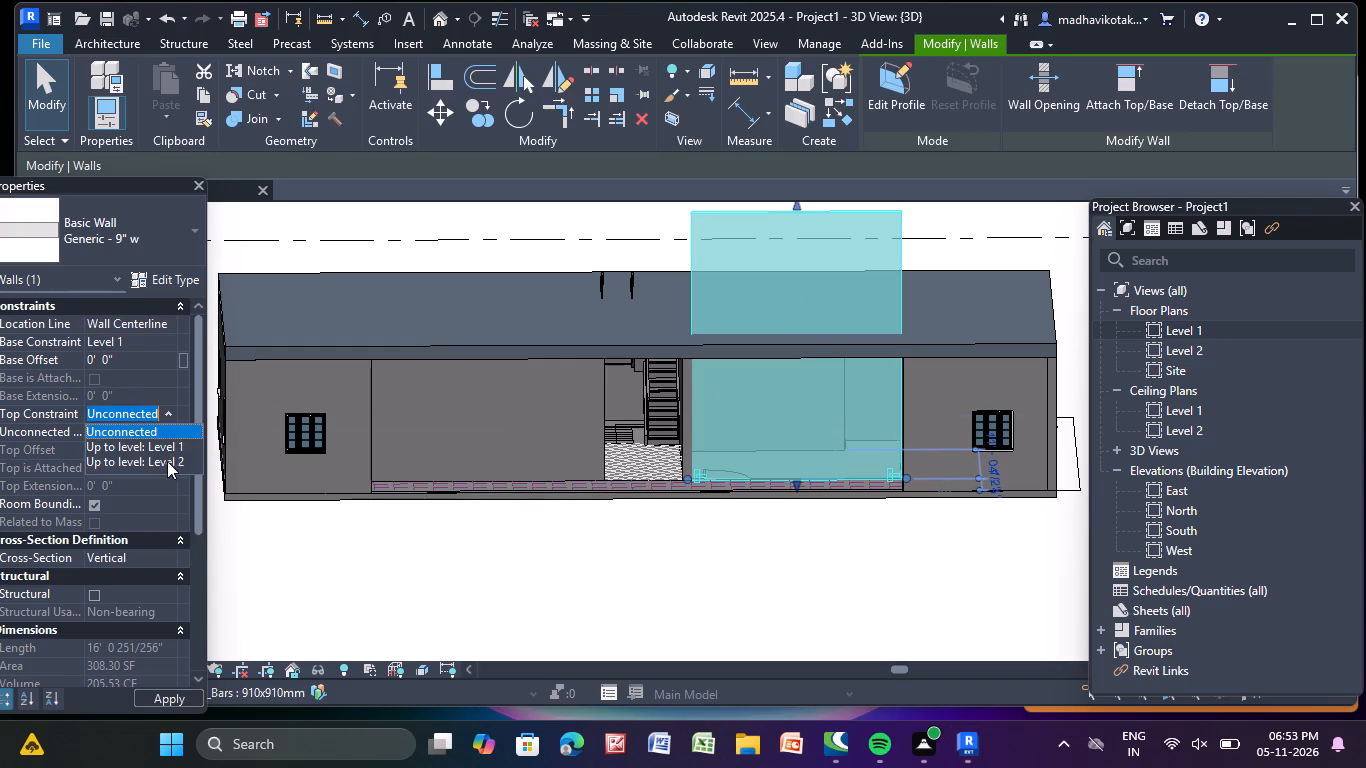
pyautogui.click(167, 463)
pyautogui.click(525, 653)
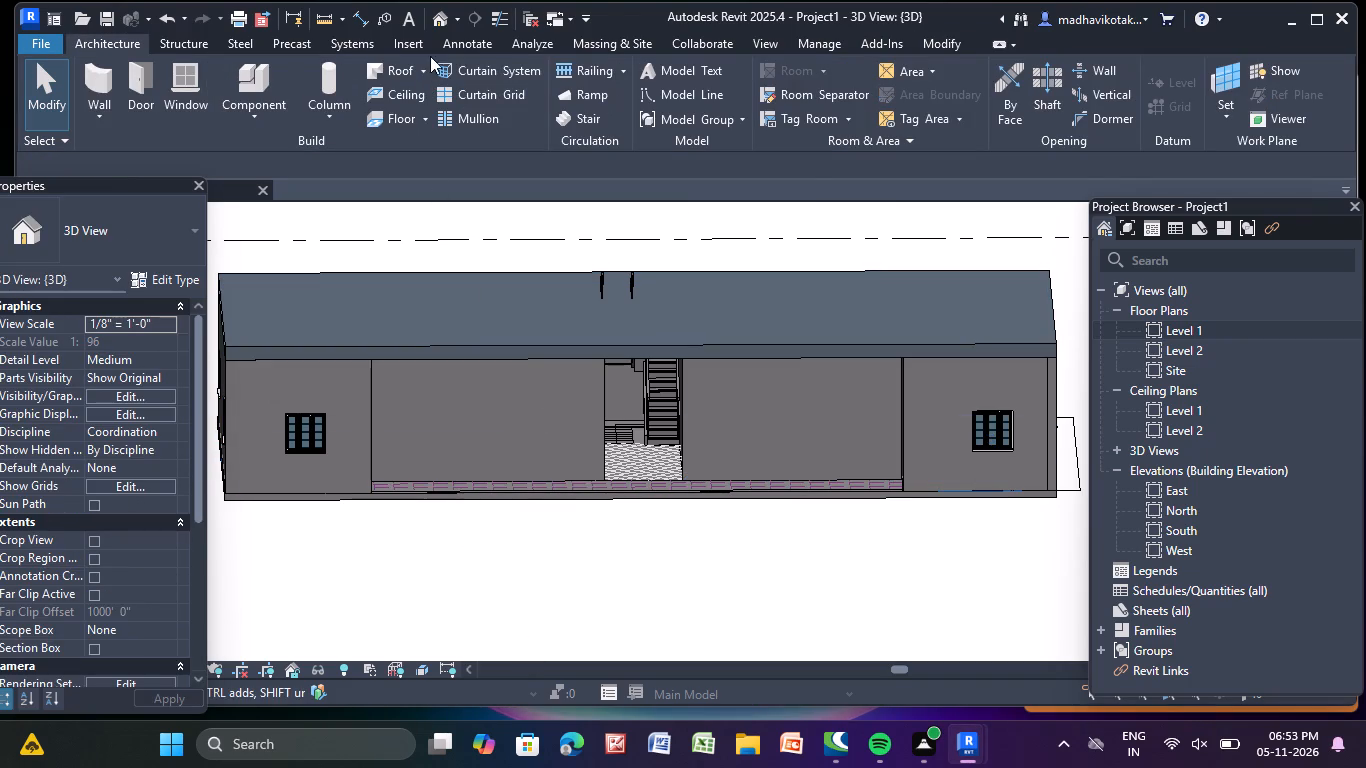
# On the Level 1 plan, place a Doors_ExtSgl_w-Glazing_Bars_Arched 1010x2110mm door in the lower living hall's corridor wall, 3'-0" from the foyer wall.
pyautogui.doubleClick(1232, 329)
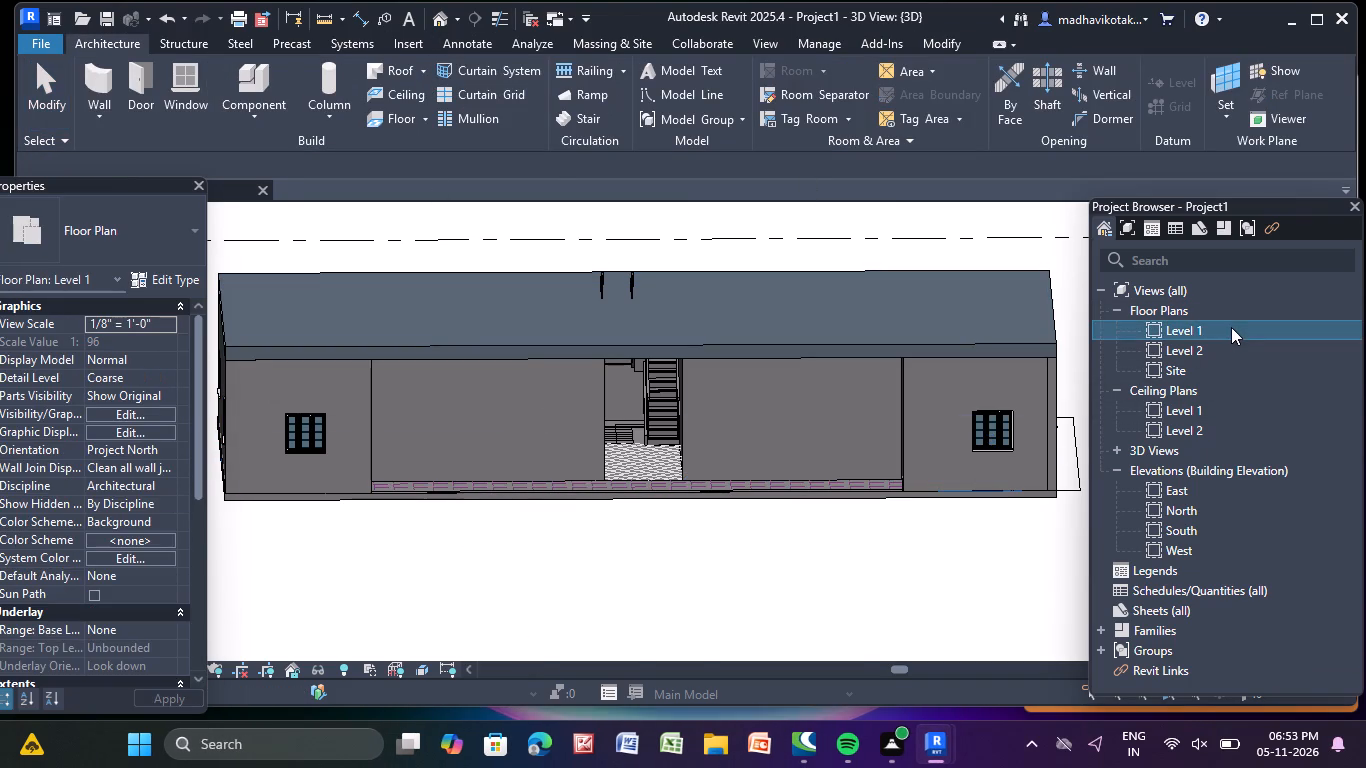
pyautogui.moveTo(690, 377); pyautogui.dragTo(660, 190, button='middle')
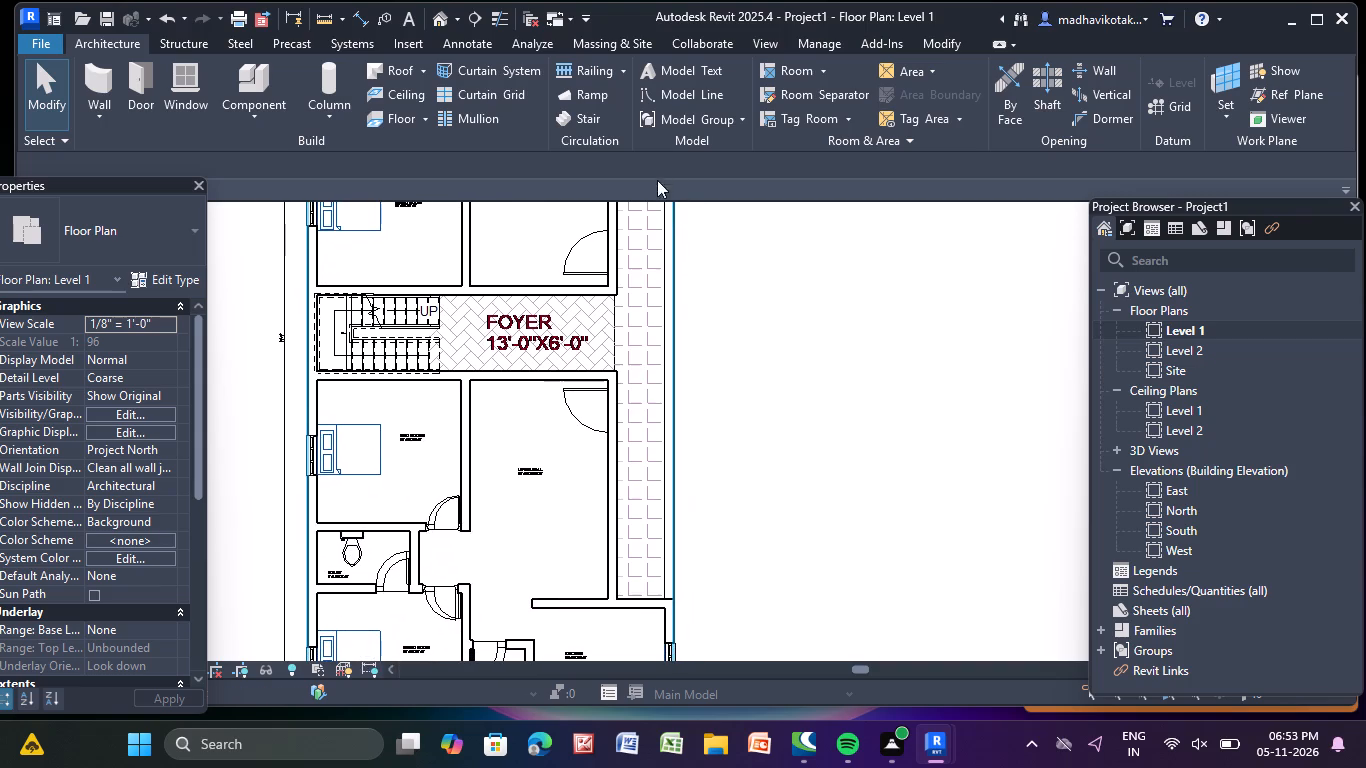
pyautogui.click(153, 70)
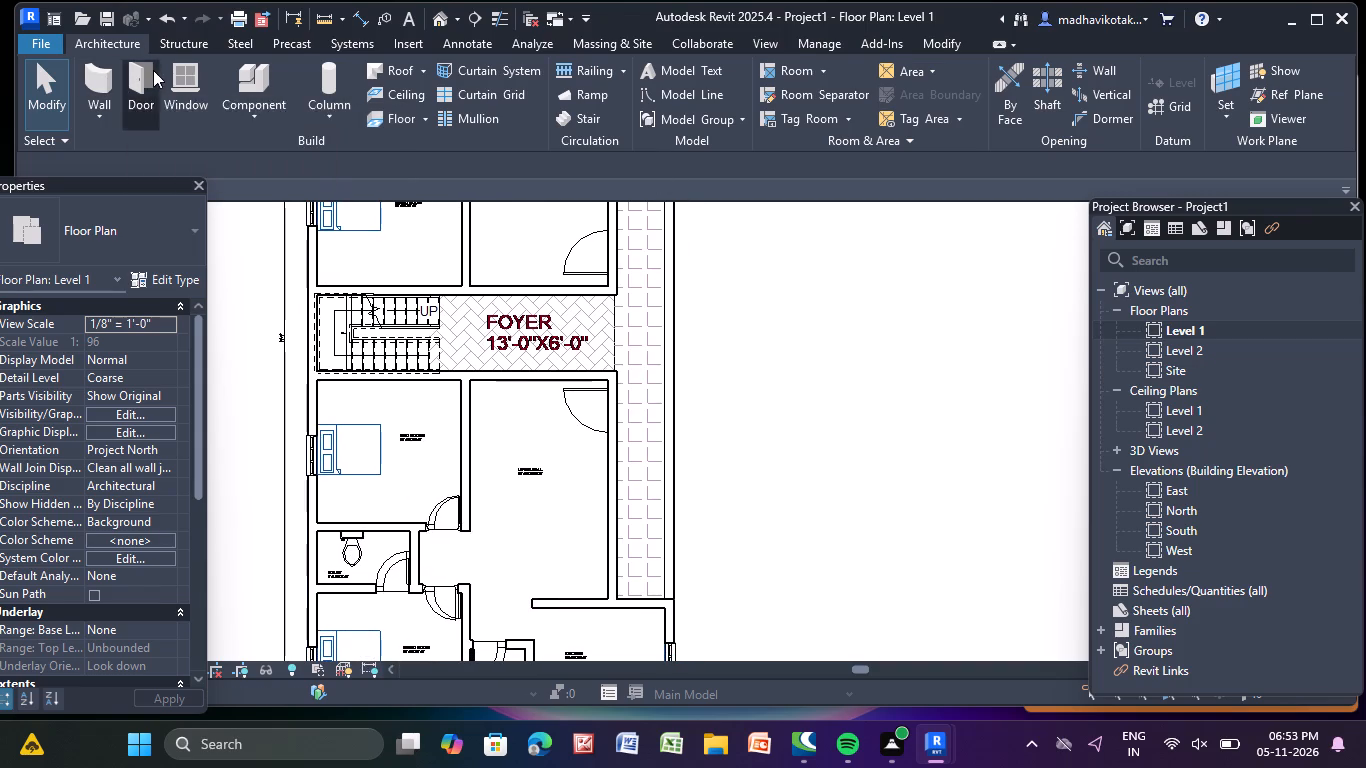
pyautogui.click(153, 266)
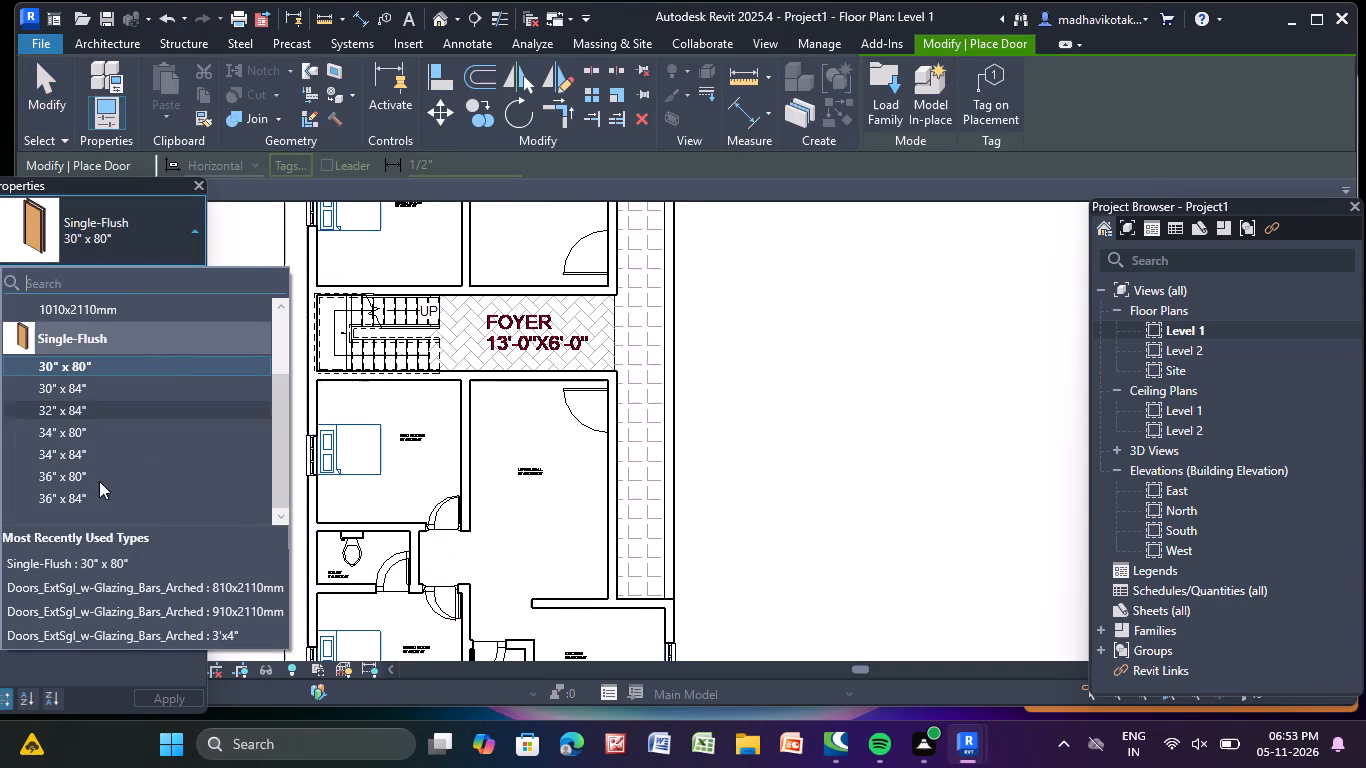
pyautogui.scroll(3, 166, 356)
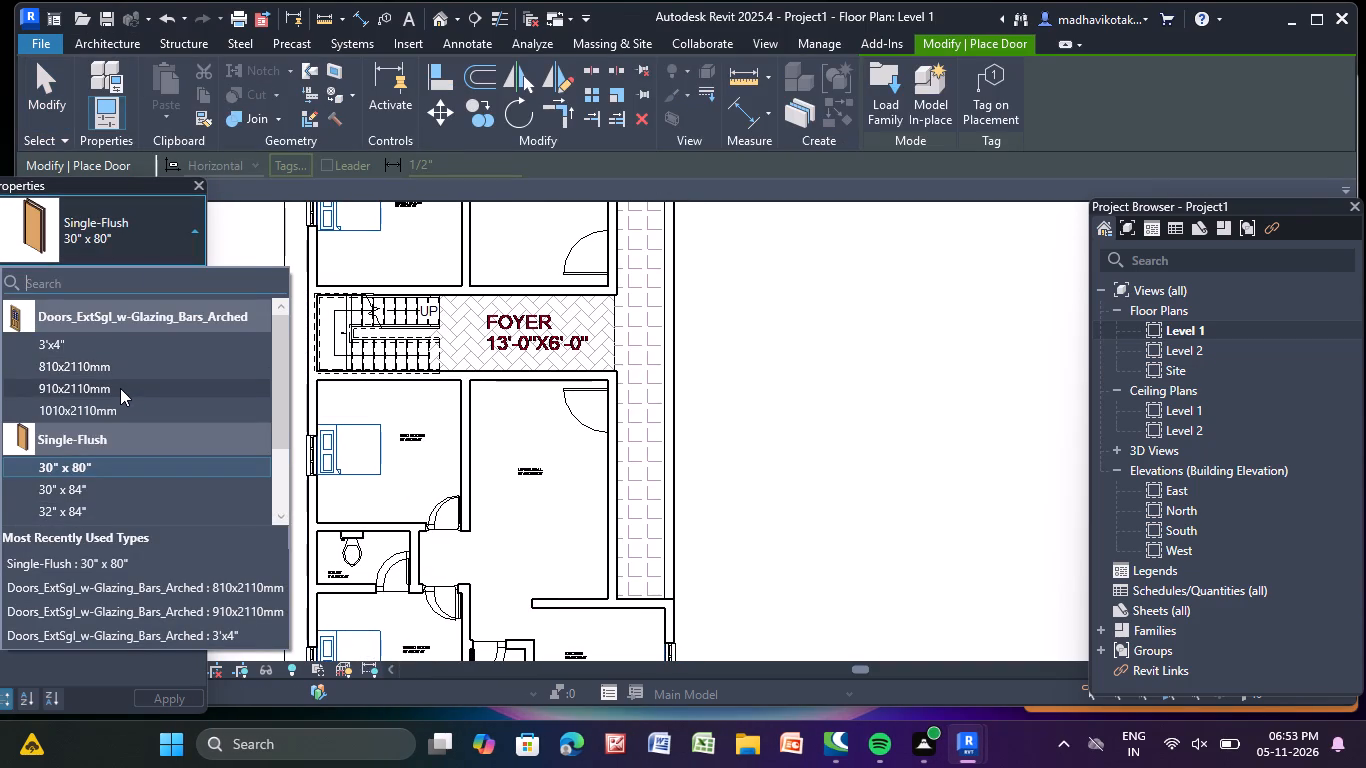
pyautogui.click(120, 386)
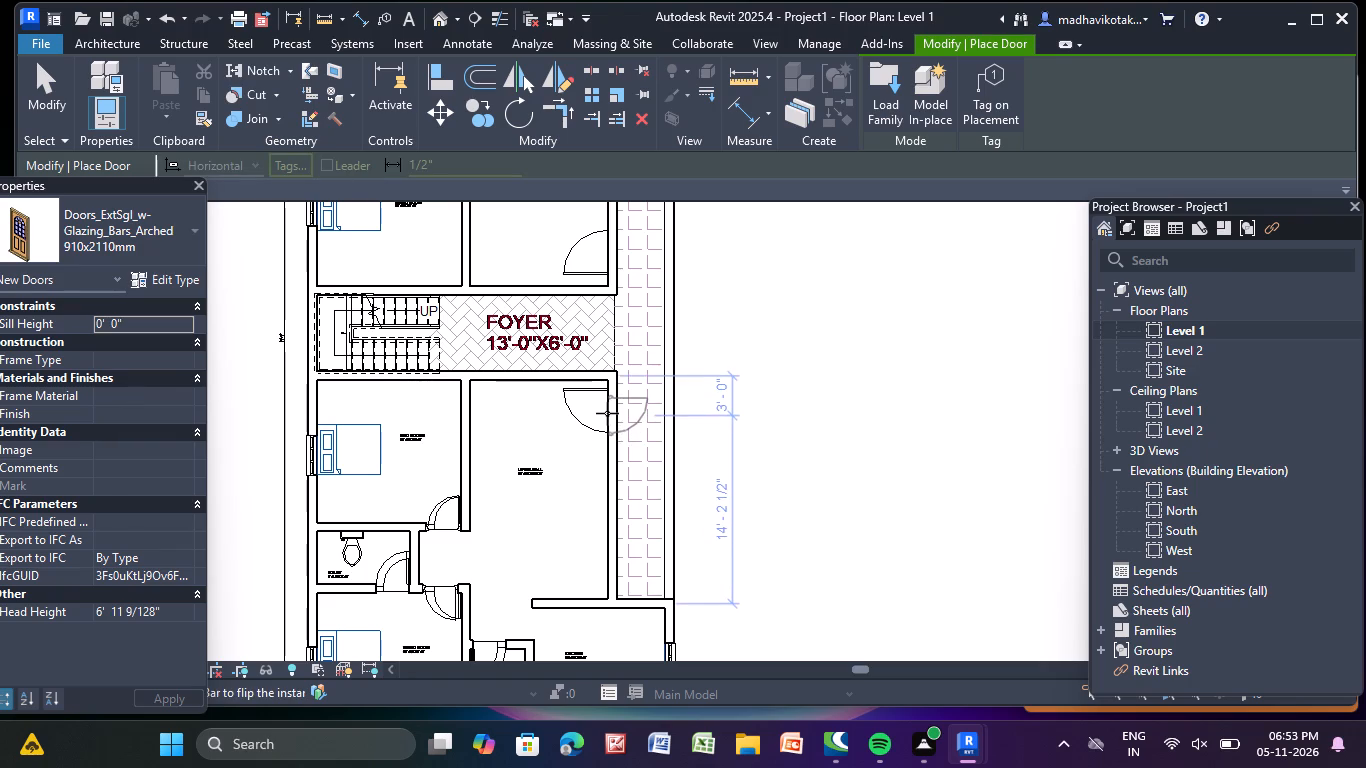
pyautogui.click(146, 216)
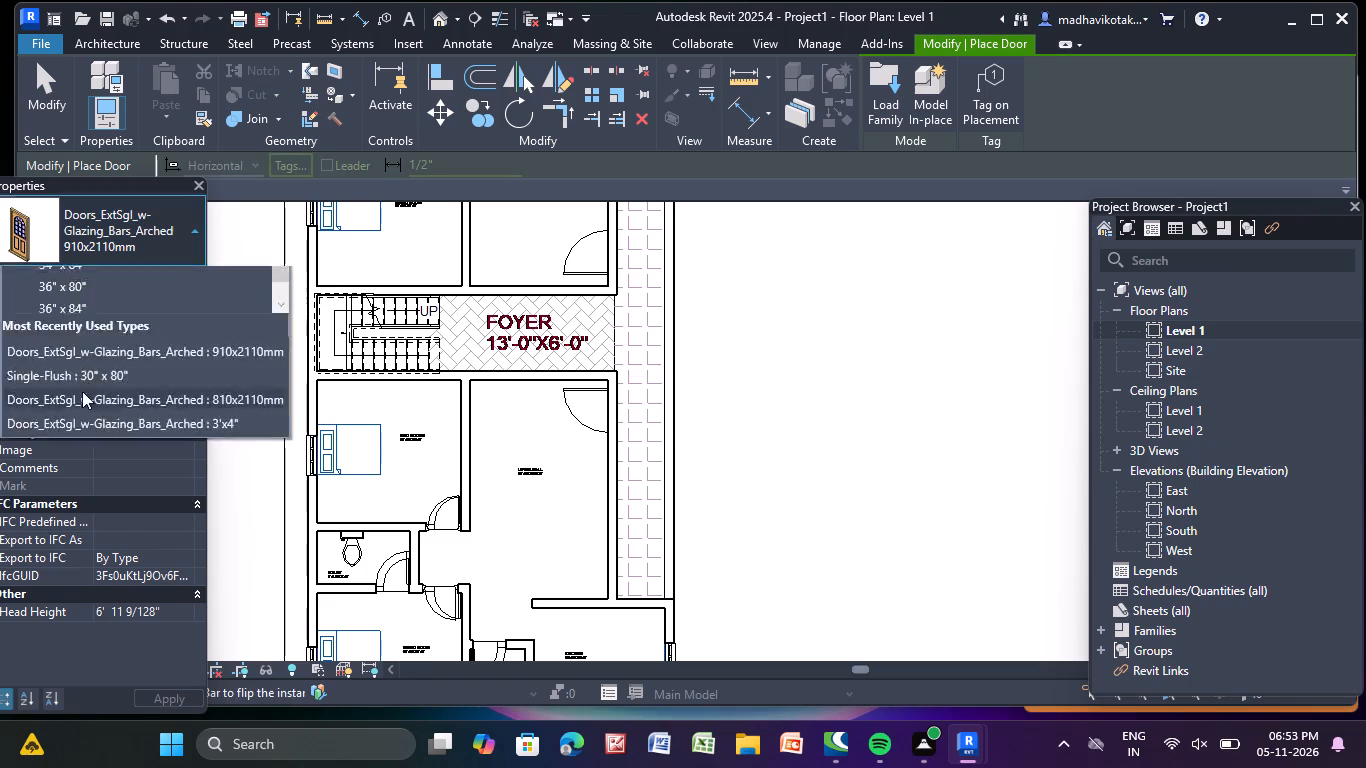
pyautogui.scroll(3, 122, 369)
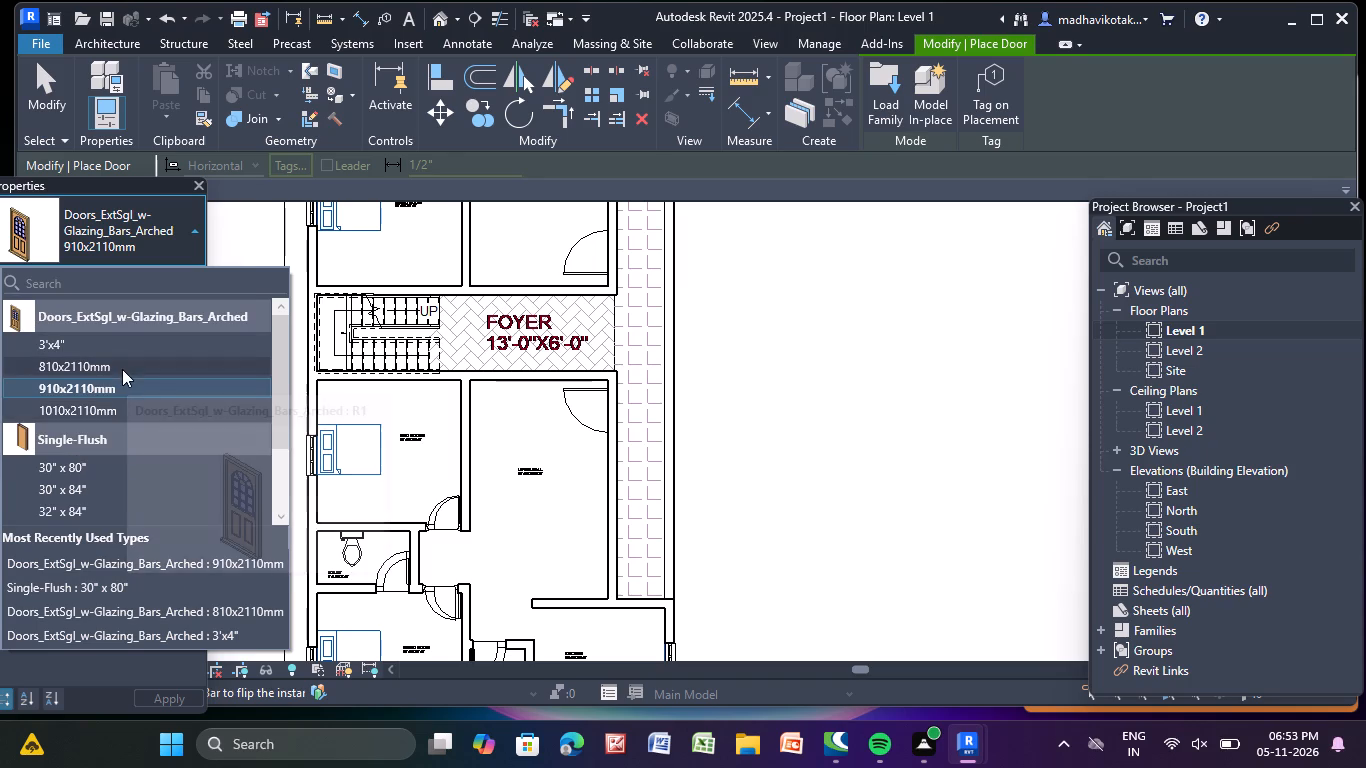
pyautogui.click(92, 411)
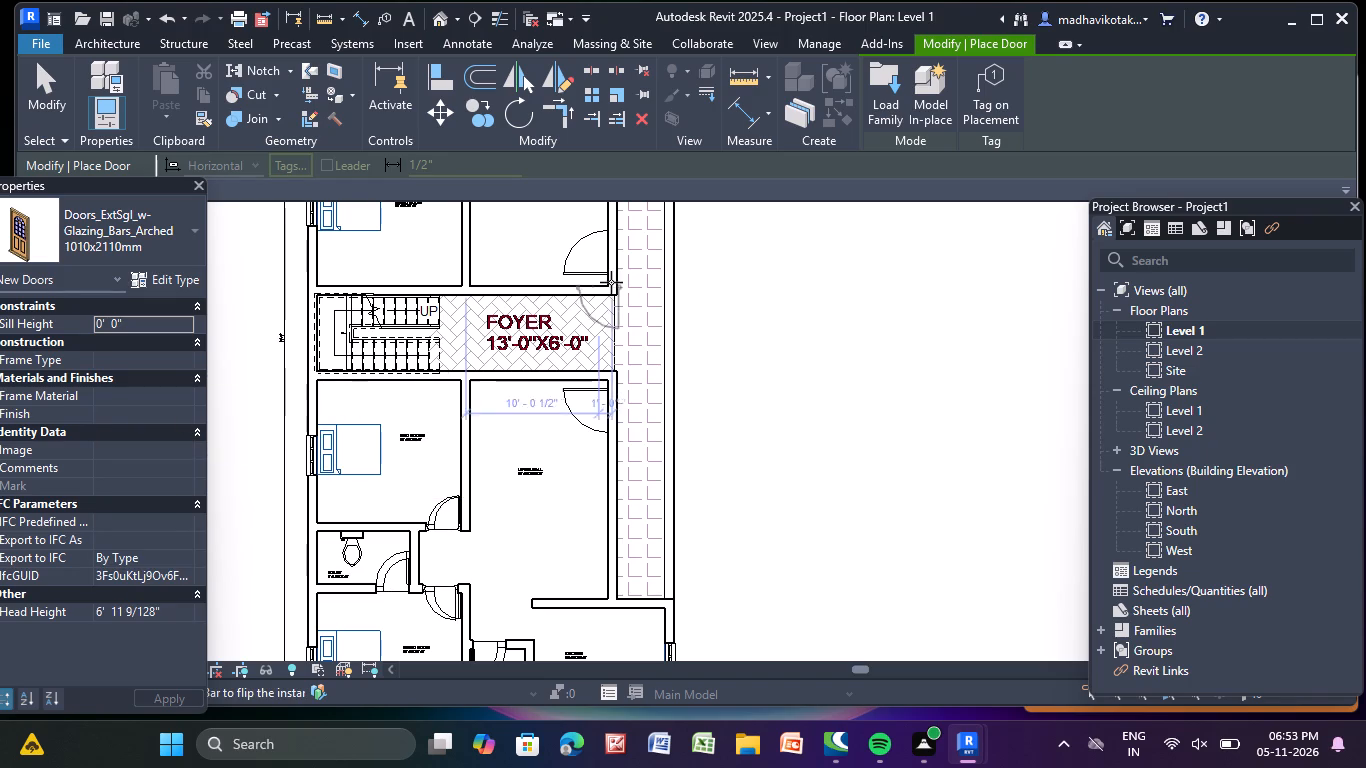
pyautogui.scroll(5, 605, 413)
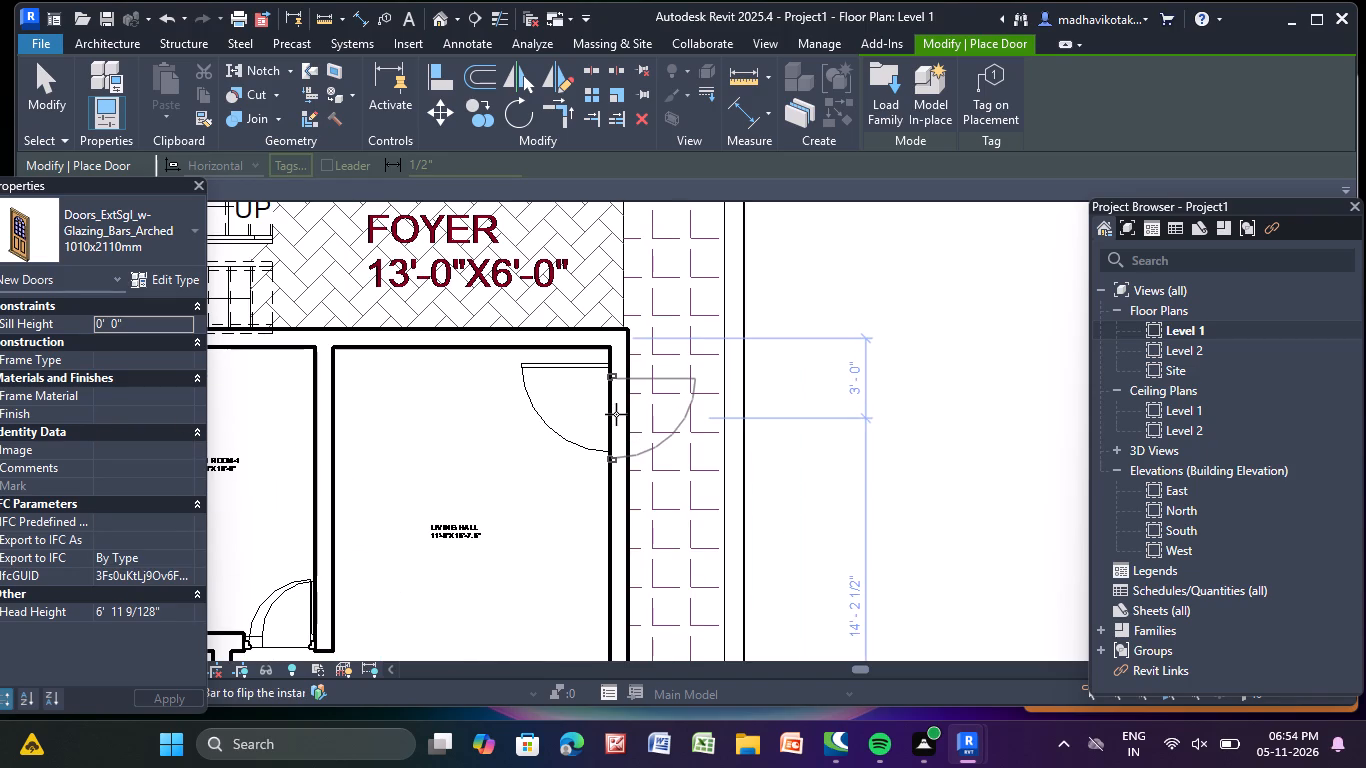
pyautogui.click(617, 413)
# Place another 1010x2110mm arched glazed door in the upper living hall's corridor wall, 3'-0" from the foyer wall.
pyautogui.scroll(1, 637, 262)
pyautogui.moveTo(637, 262); pyautogui.dragTo(687, 605, button='middle')
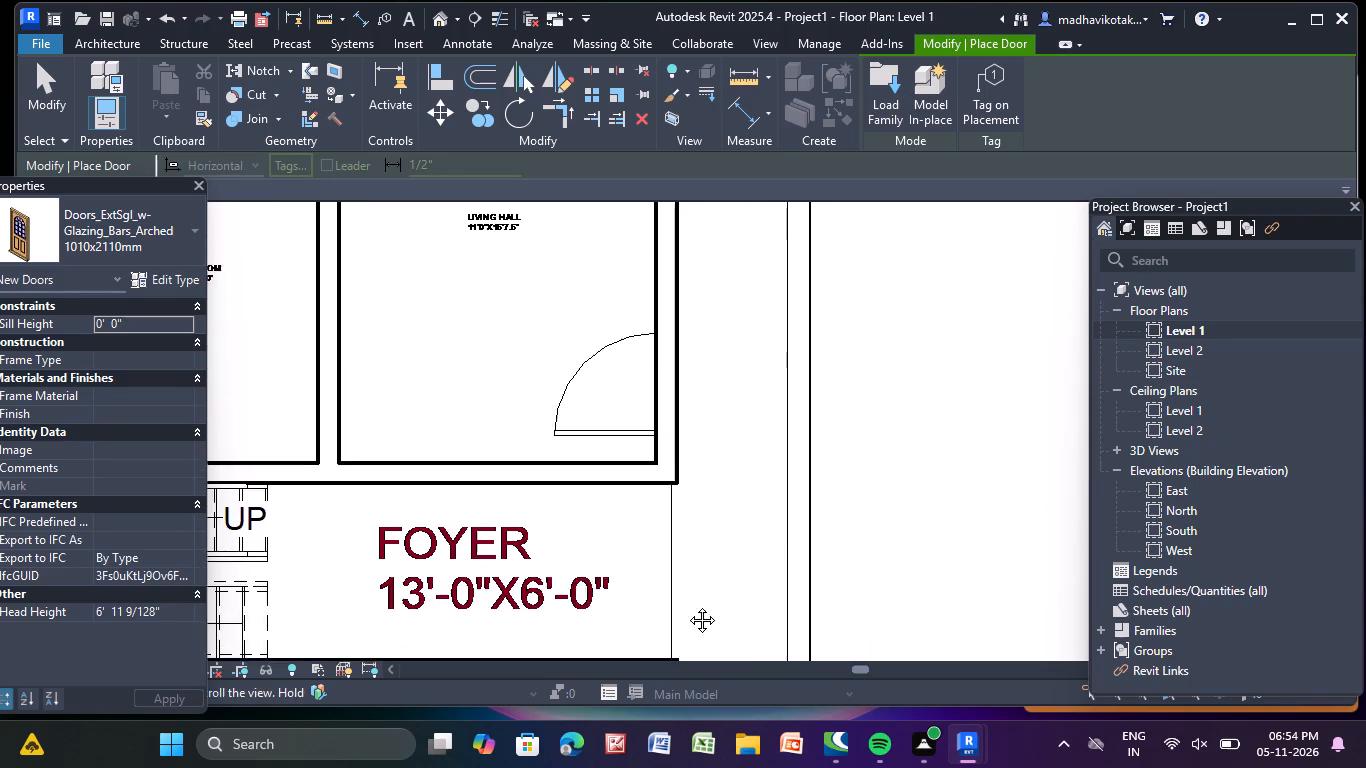
pyautogui.moveTo(687, 605); pyautogui.dragTo(680, 633, button='middle')
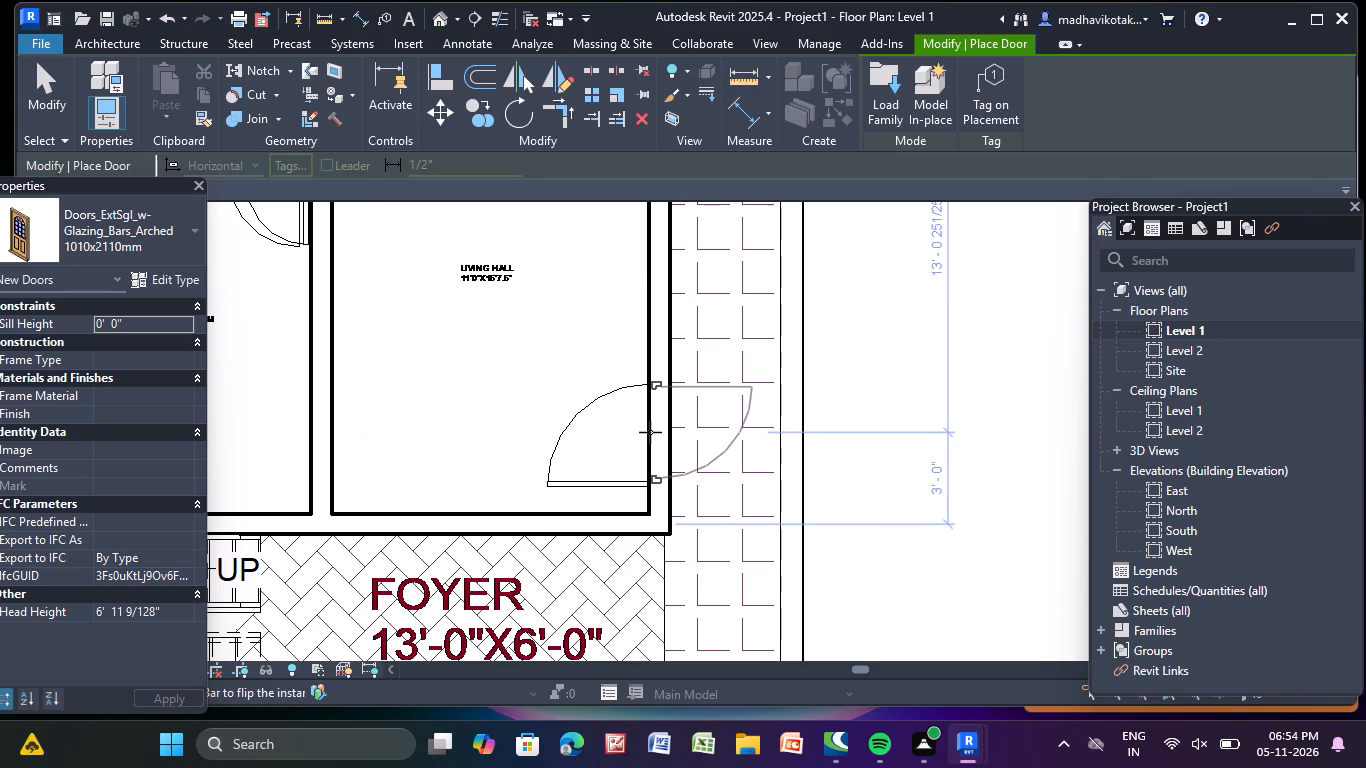
pyautogui.click(646, 434)
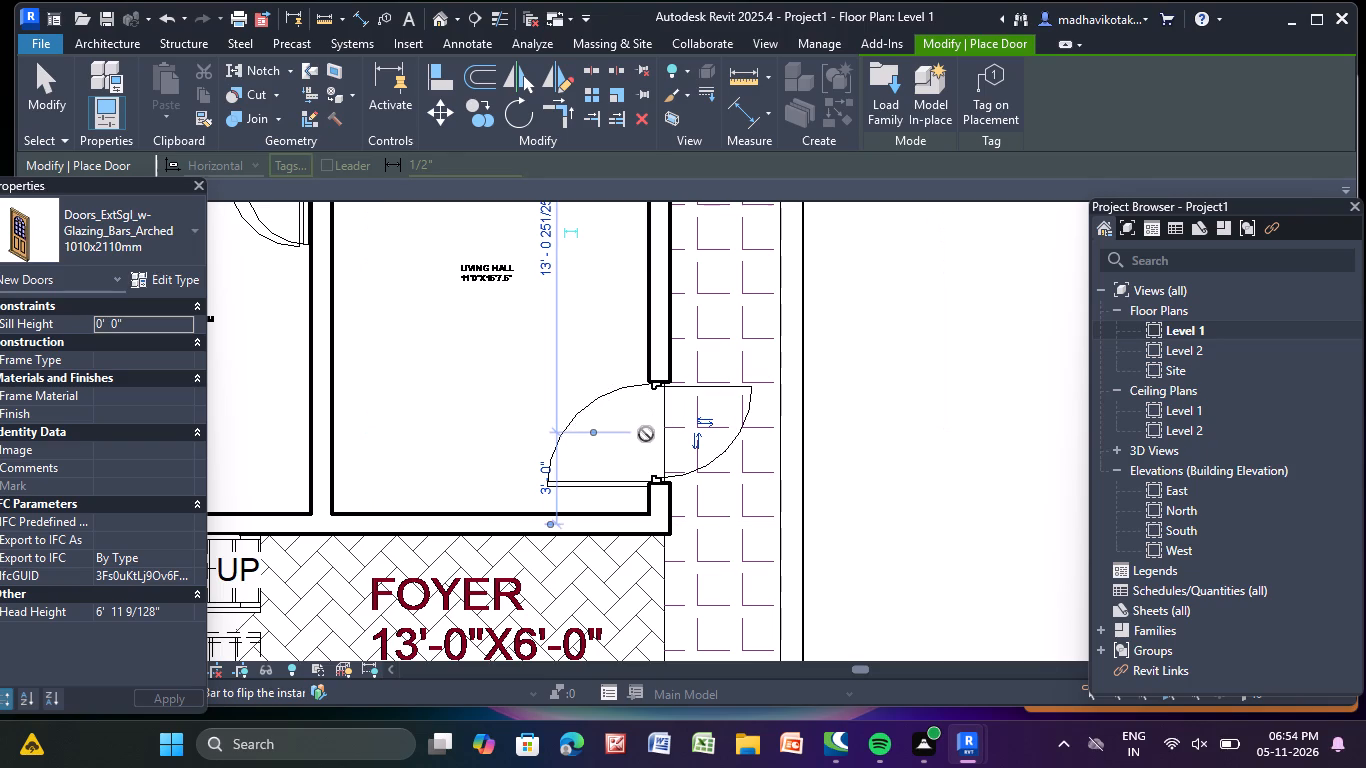
pyautogui.press('Escape')
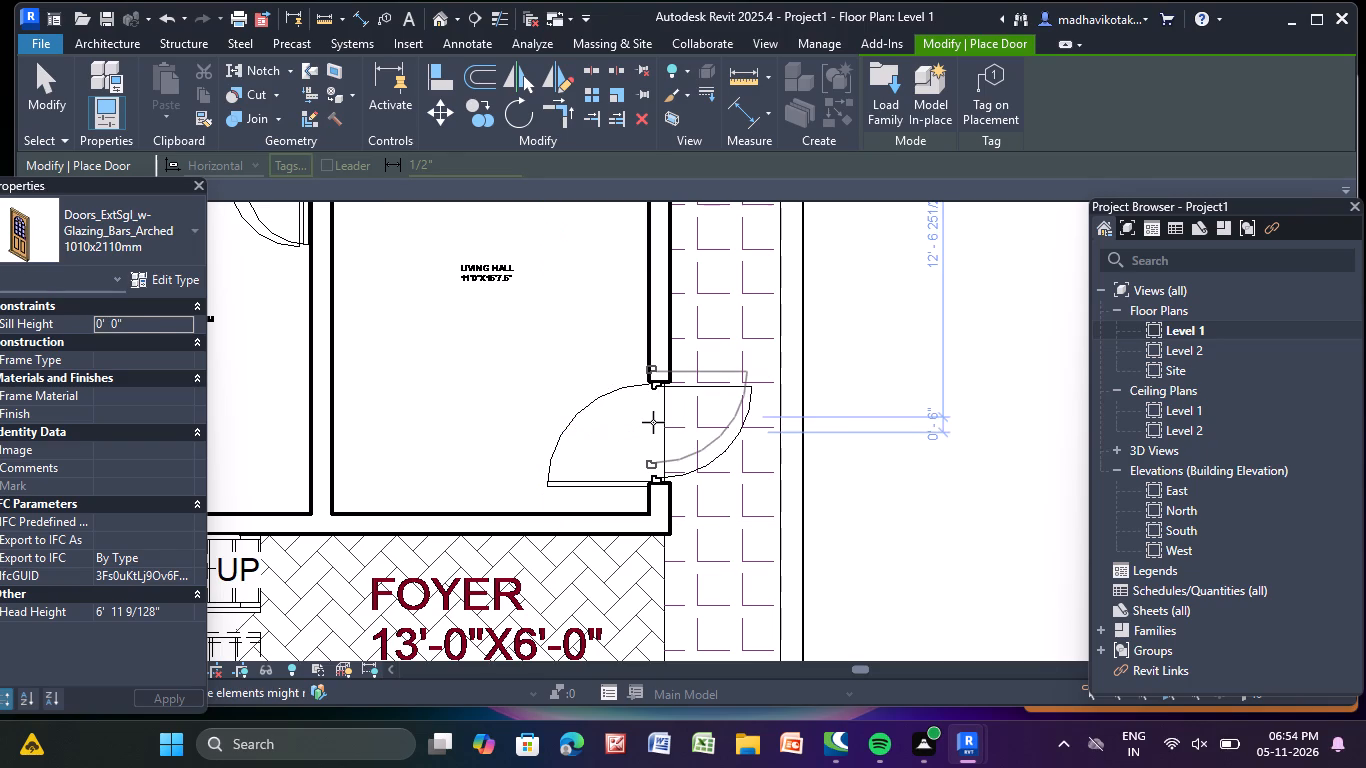
pyautogui.press('Escape')
pyautogui.press('Escape')
# Flip the upper living hall's entrance door to swing into the room, hinged on the foyer side.
pyautogui.click(731, 445)
pyautogui.scroll(4, 721, 443)
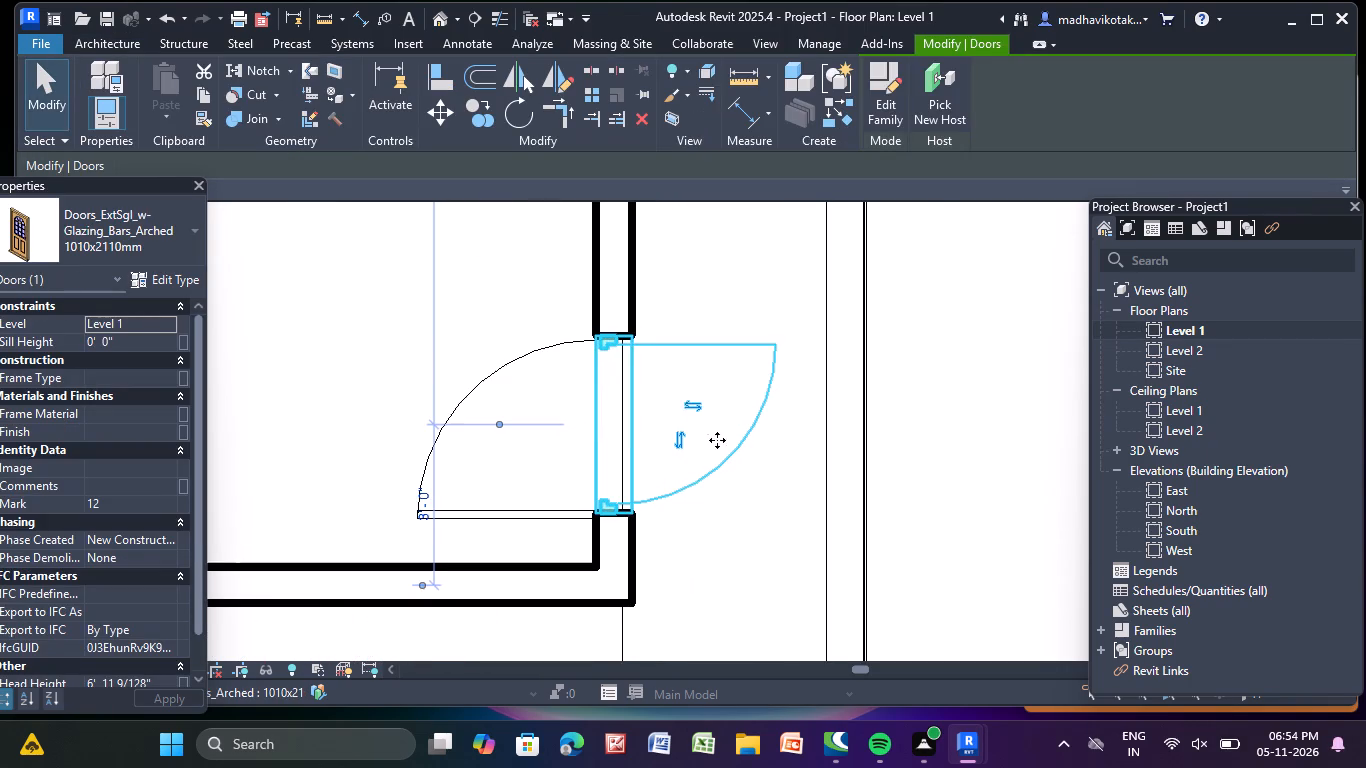
pyautogui.click(685, 398)
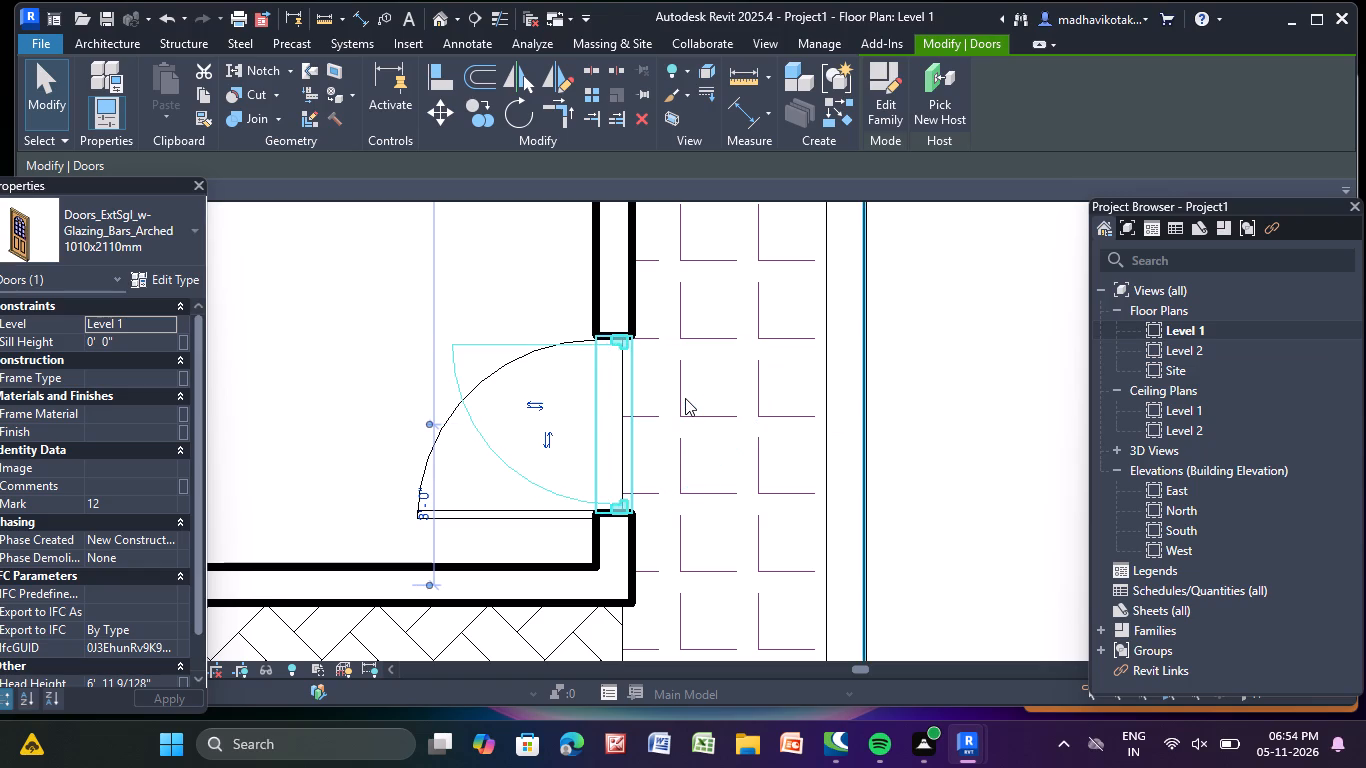
pyautogui.click(543, 447)
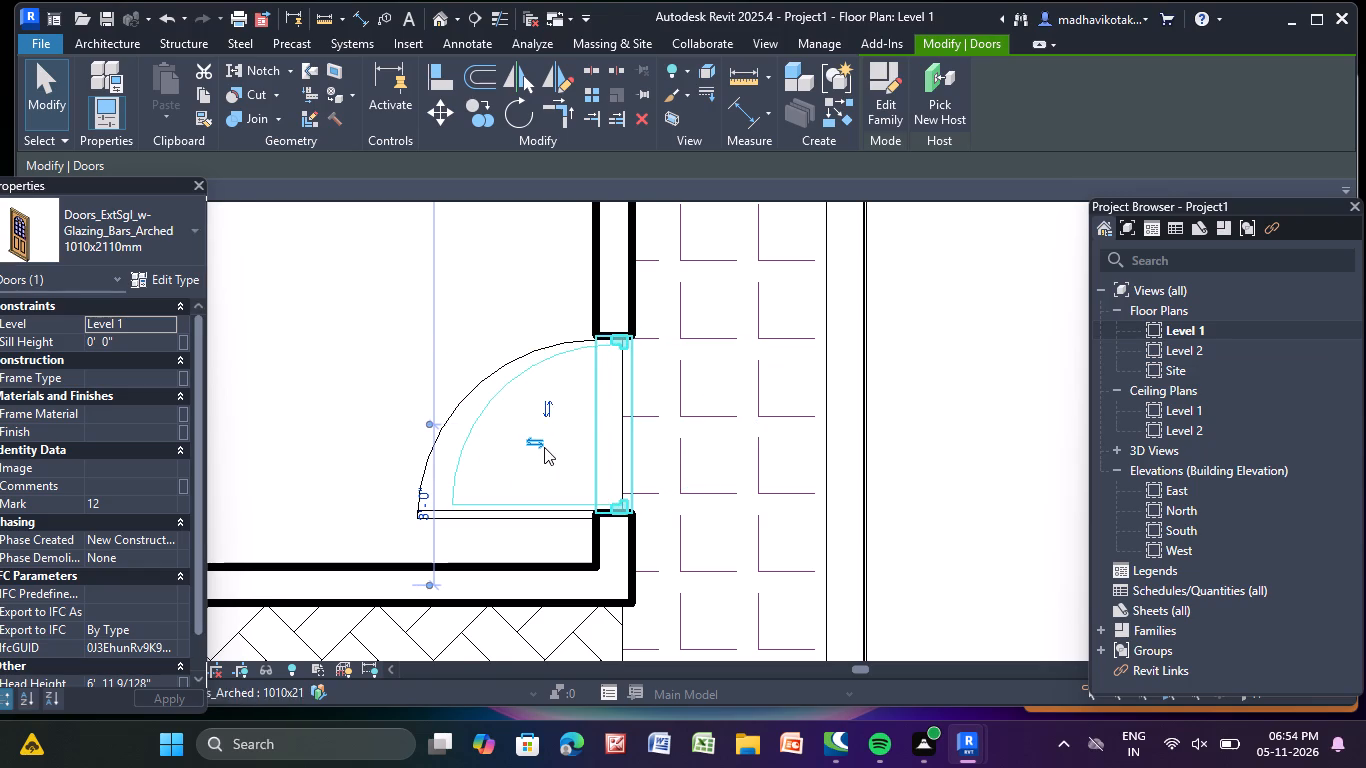
# Flip the lower living hall's entrance door so that it swings into the room.
pyautogui.scroll(-4, 548, 447)
pyautogui.moveTo(548, 447); pyautogui.dragTo(548, 77, button='middle')
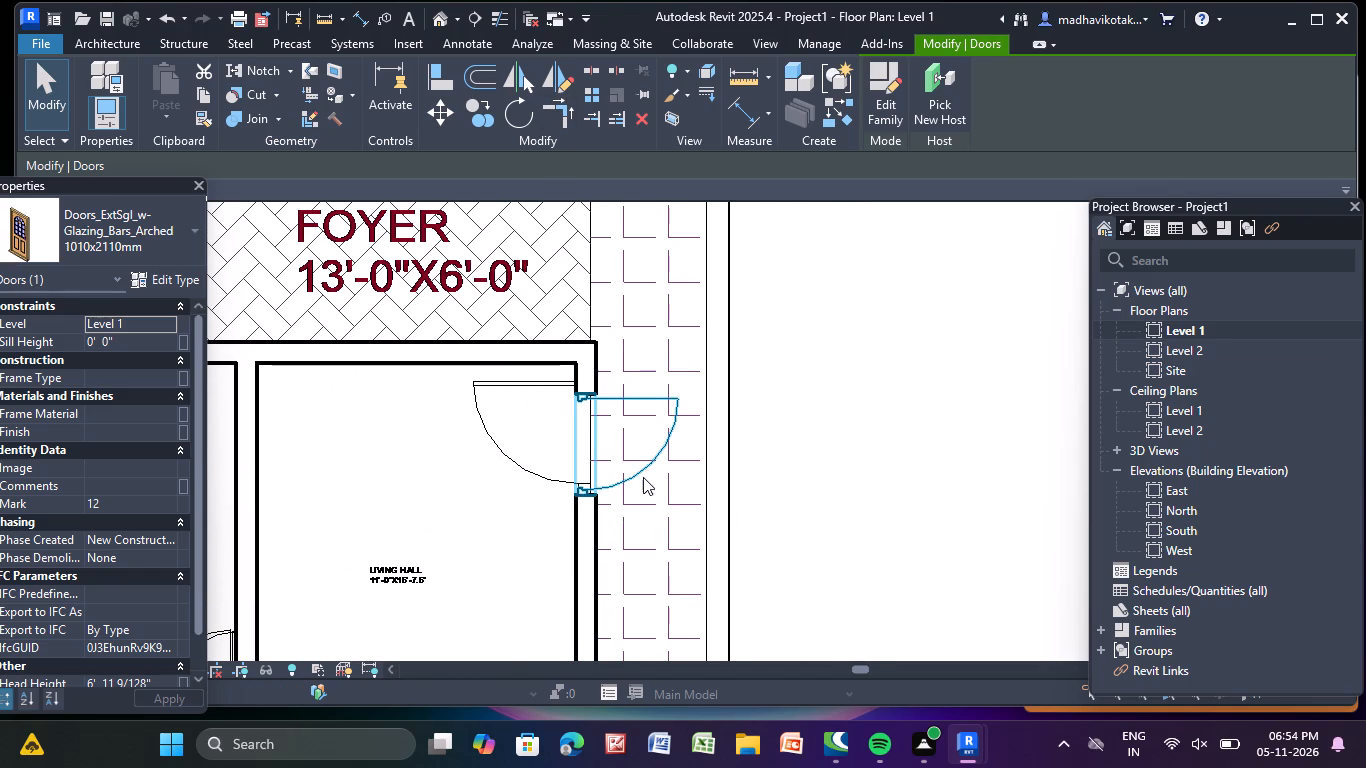
pyautogui.click(643, 477)
pyautogui.scroll(4, 644, 463)
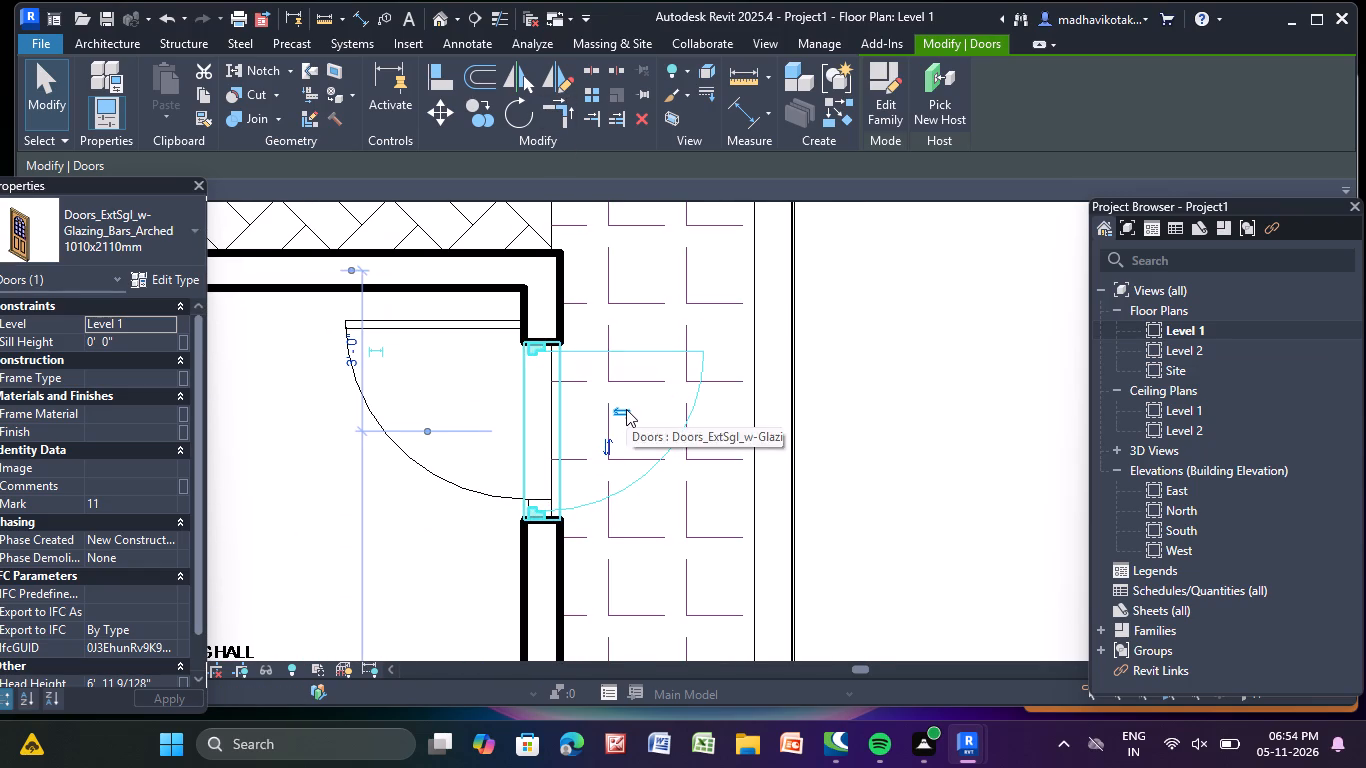
pyautogui.click(626, 408)
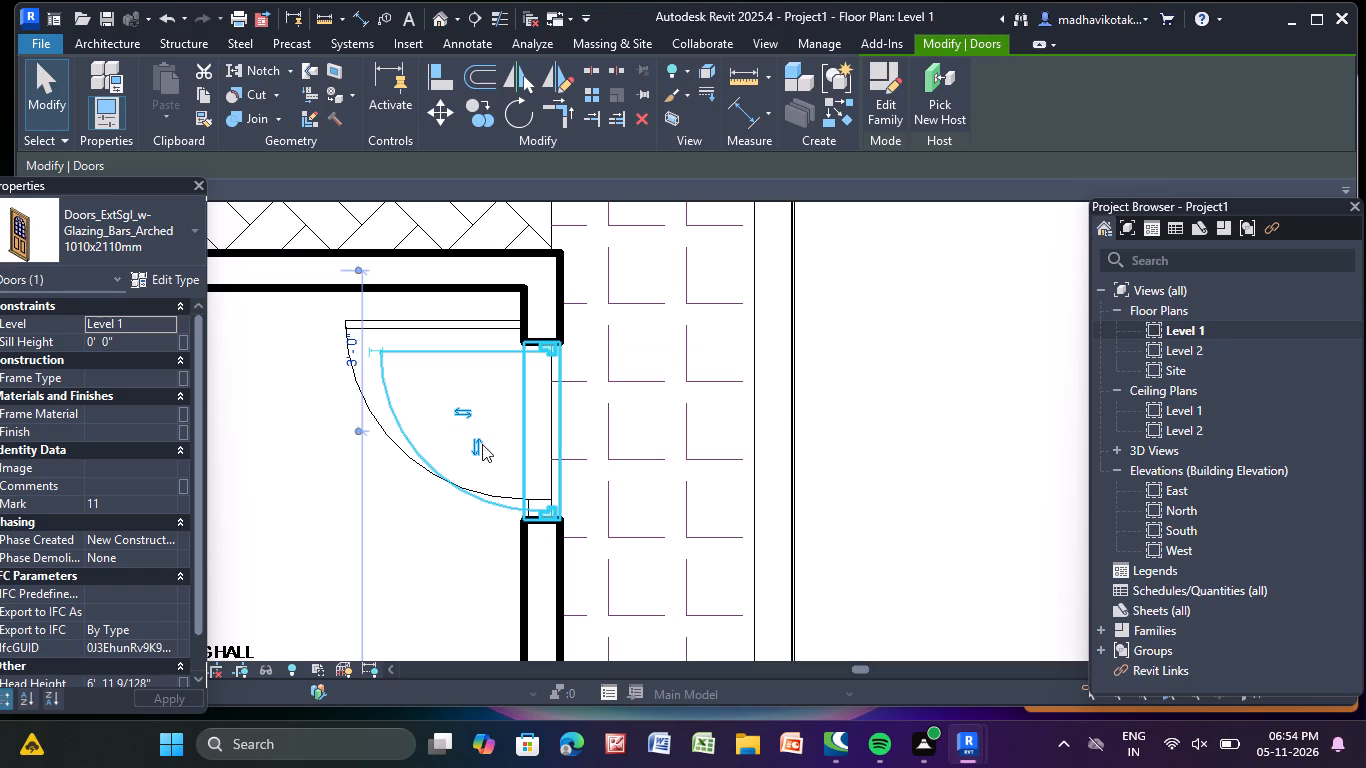
pyautogui.press('Escape')
pyautogui.press('Escape')
pyautogui.scroll(-5, 499, 420)
pyautogui.press('Escape')
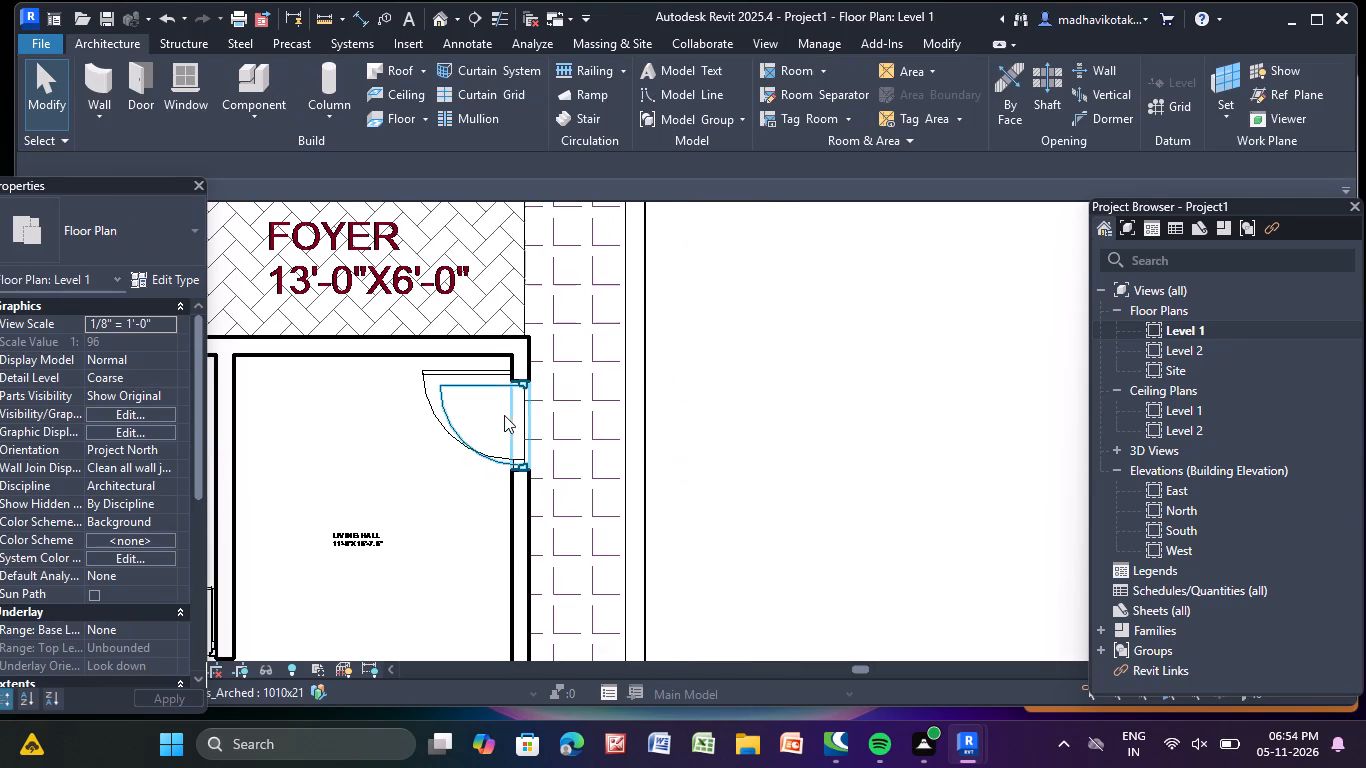
# Examine the corridor-side facade with the two new entrance doors in the 3D view.
pyautogui.scroll(-9, 651, 369)
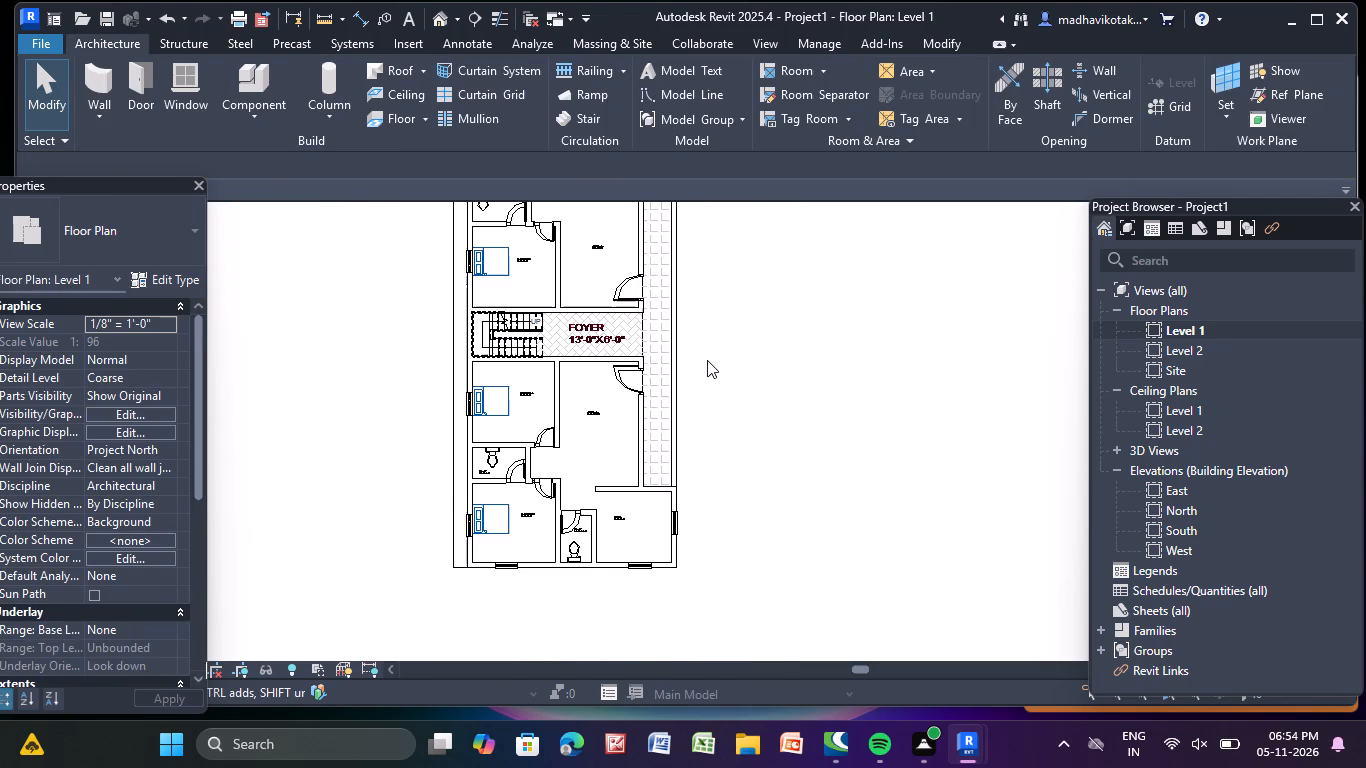
pyautogui.scroll(4, 706, 355)
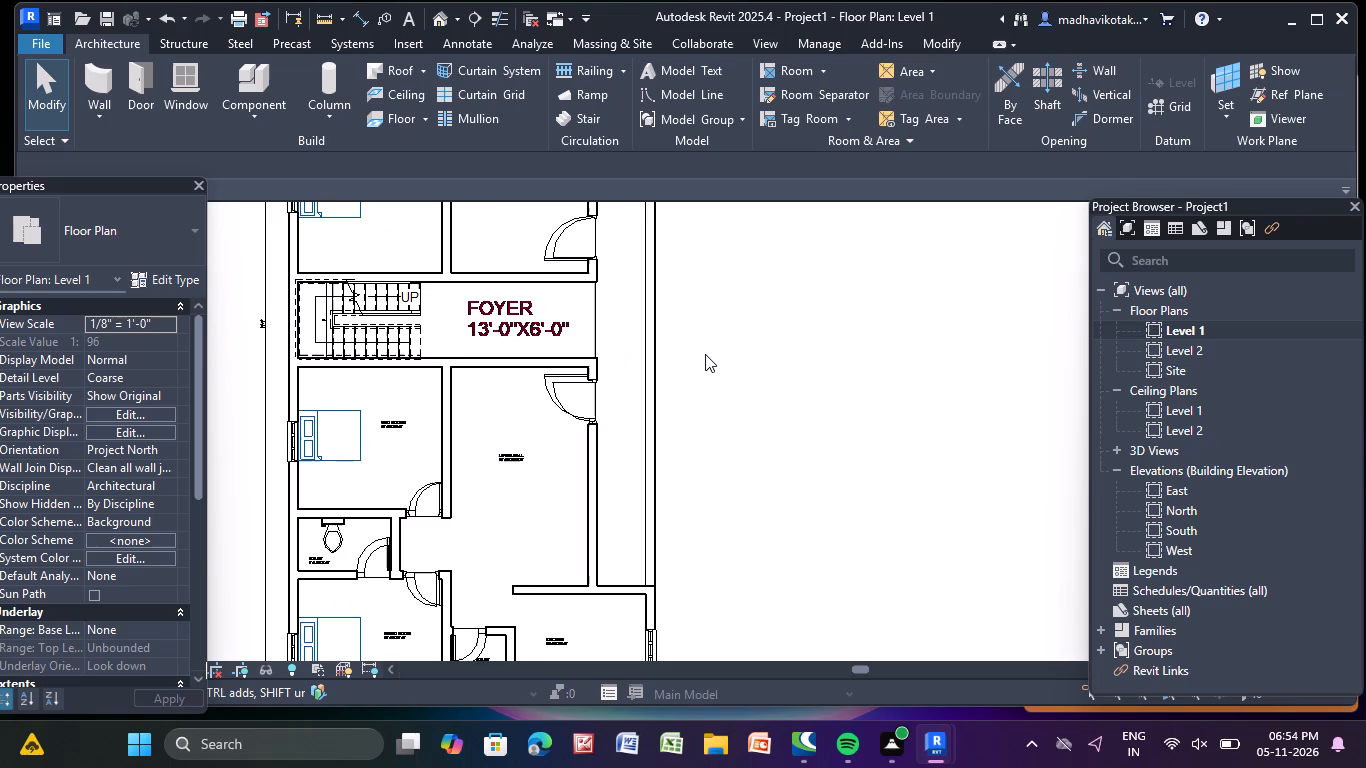
pyautogui.click(443, 14)
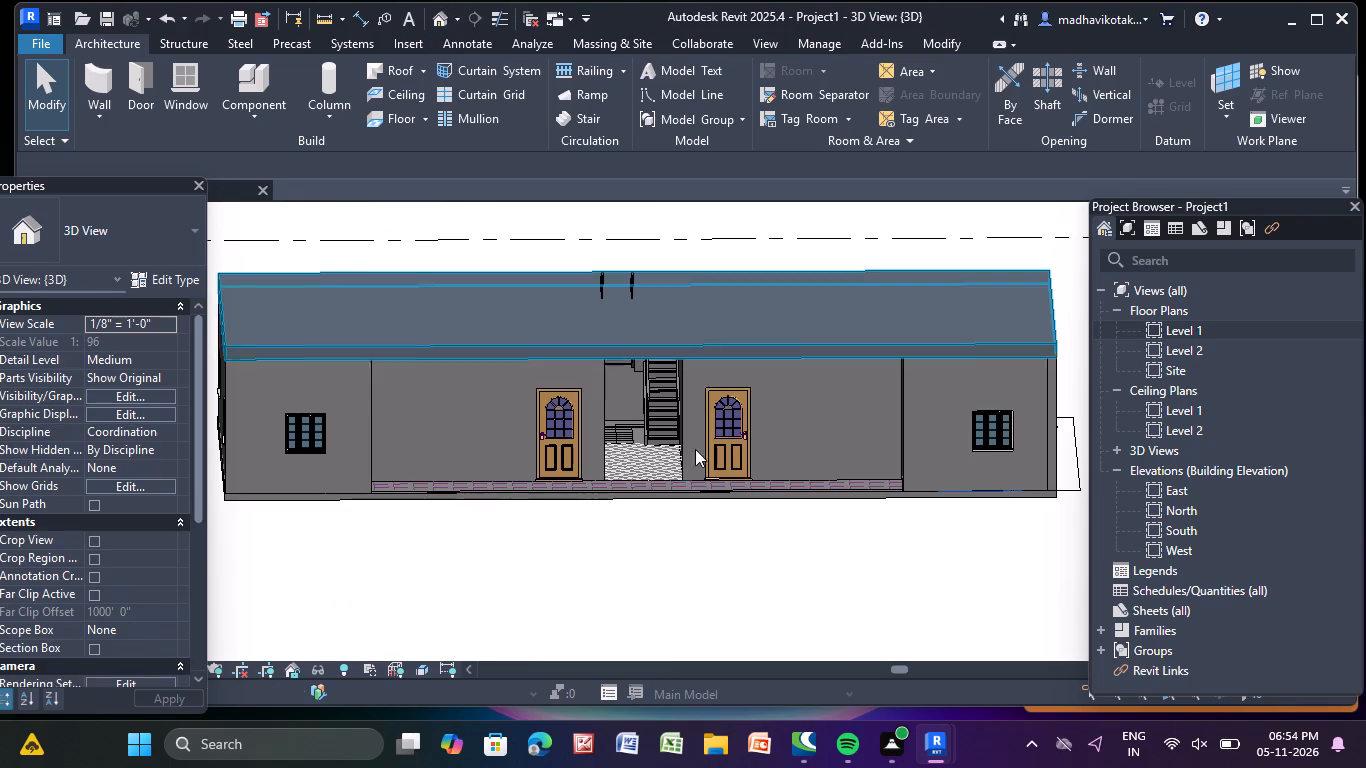
pyautogui.keyDown('shift'); pyautogui.moveTo(635, 557); pyautogui.dragTo(633, 556, button='middle'); pyautogui.keyUp('shift')
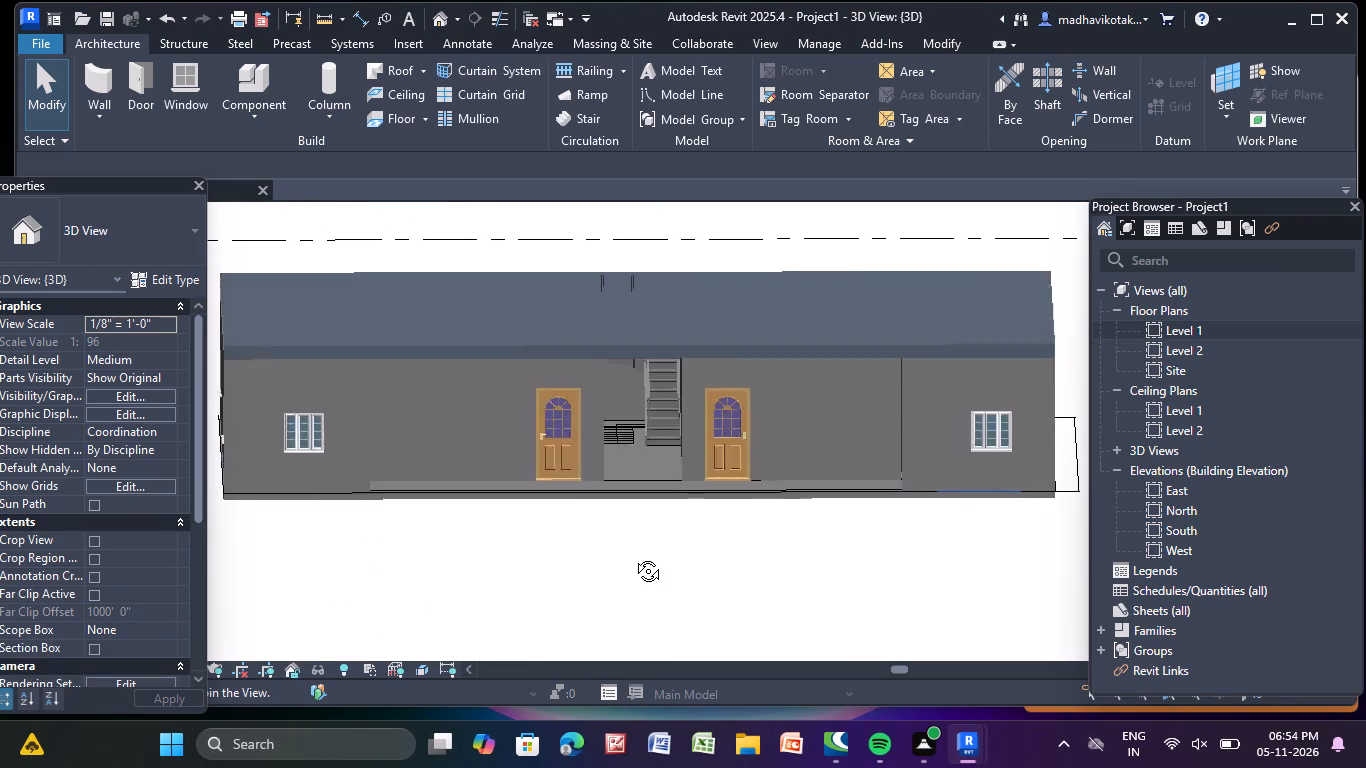
pyautogui.keyDown('shift'); pyautogui.moveTo(633, 556); pyautogui.dragTo(634, 524, button='middle'); pyautogui.keyUp('shift')
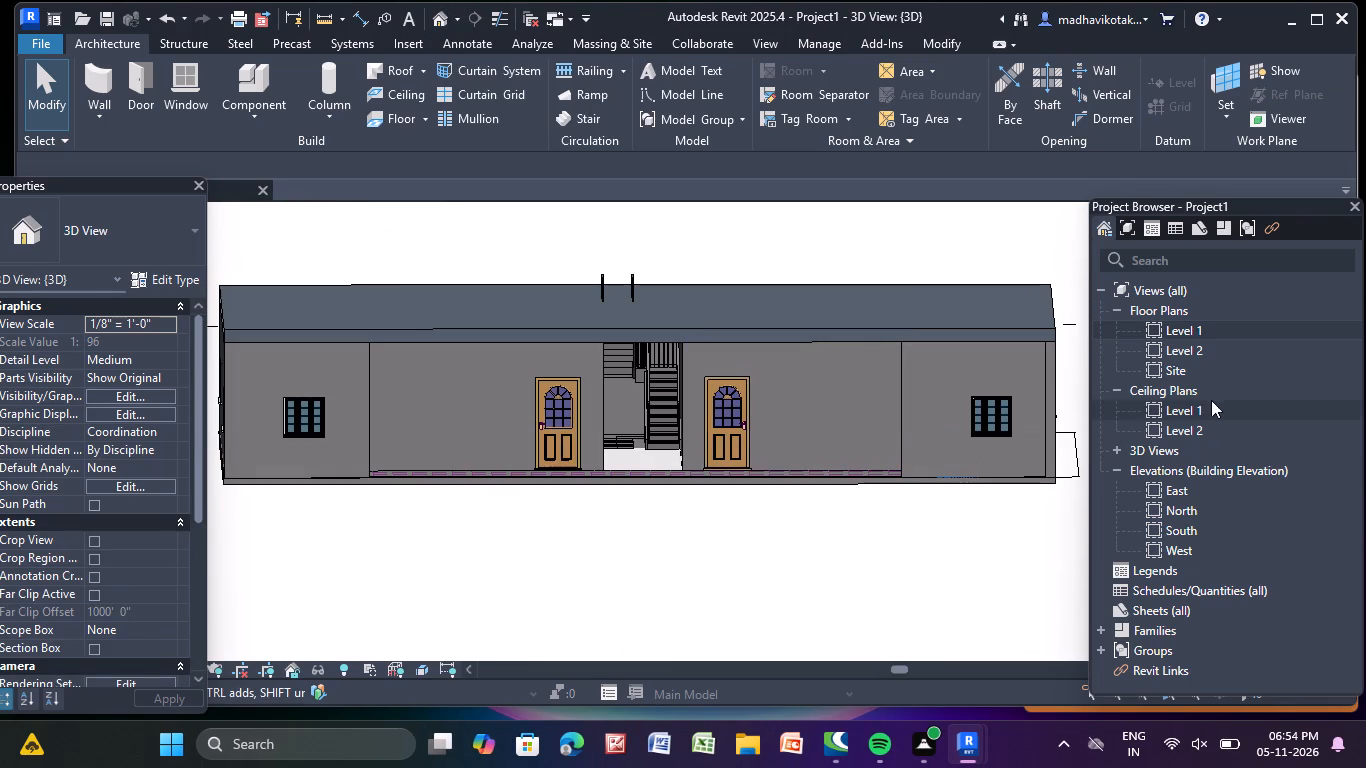
# On the Level 1 plan, place a Windows_Tpl_w-Glazing_Bars 910x910mm window in the lower living hall's corridor wall, 5'-0" from the kitchen wall.
pyautogui.doubleClick(1218, 329)
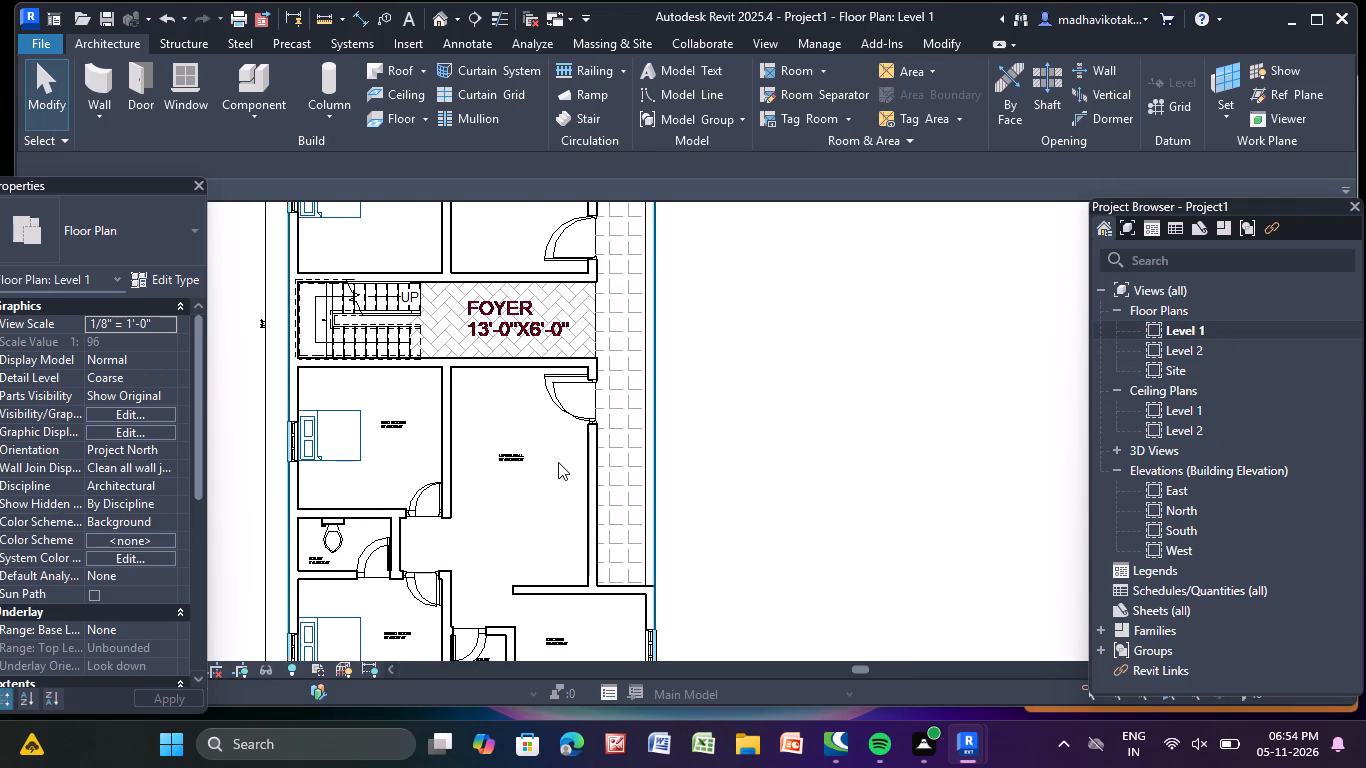
pyautogui.scroll(-3, 557, 462)
pyautogui.moveTo(557, 461); pyautogui.dragTo(549, 325, button='middle')
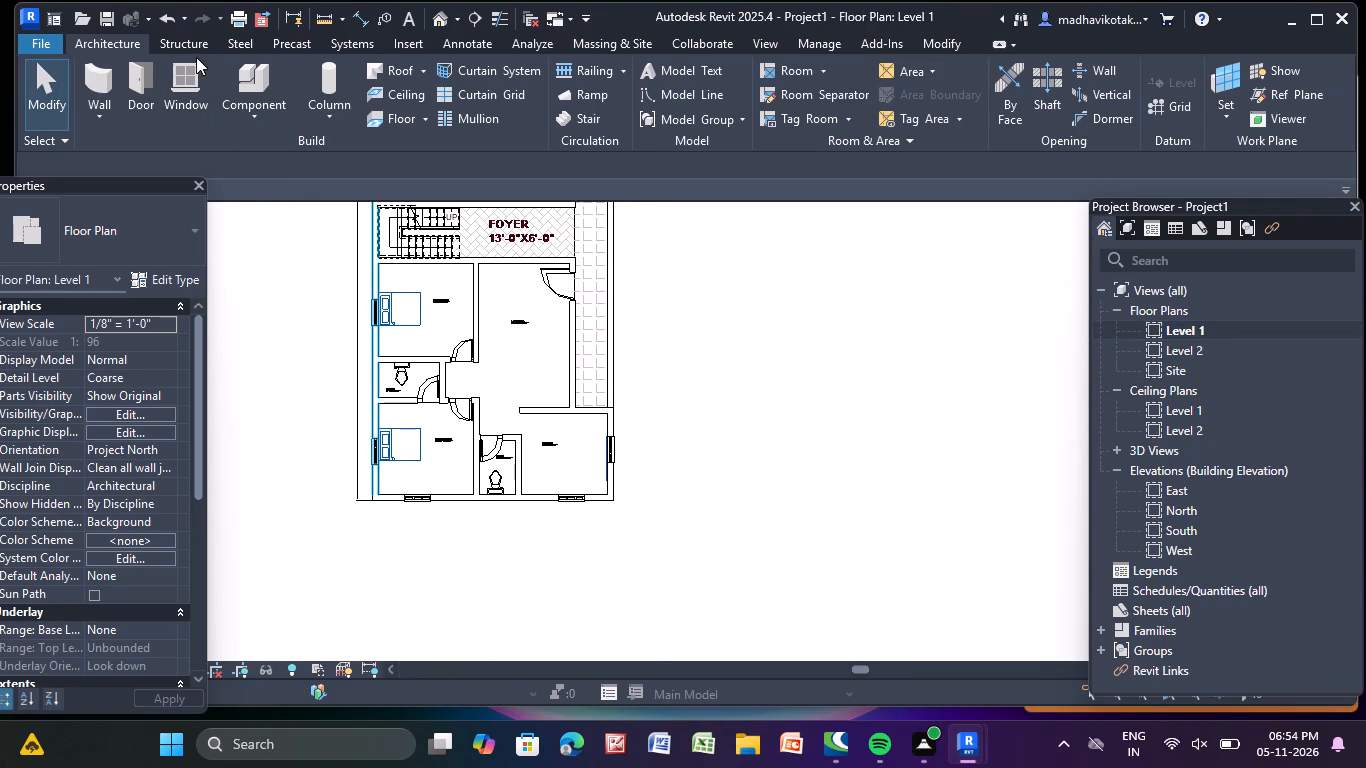
pyautogui.click(196, 57)
pyautogui.click(183, 70)
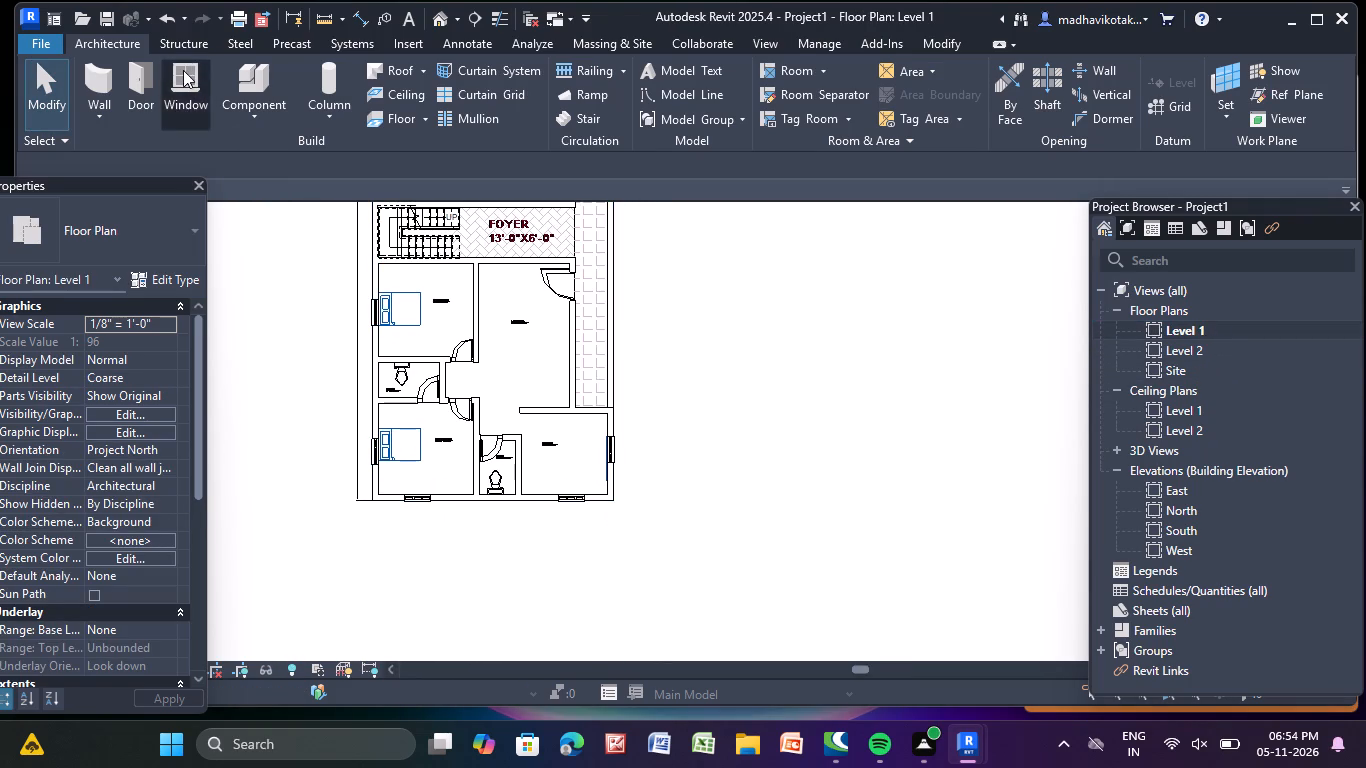
pyautogui.click(154, 206)
pyautogui.click(154, 207)
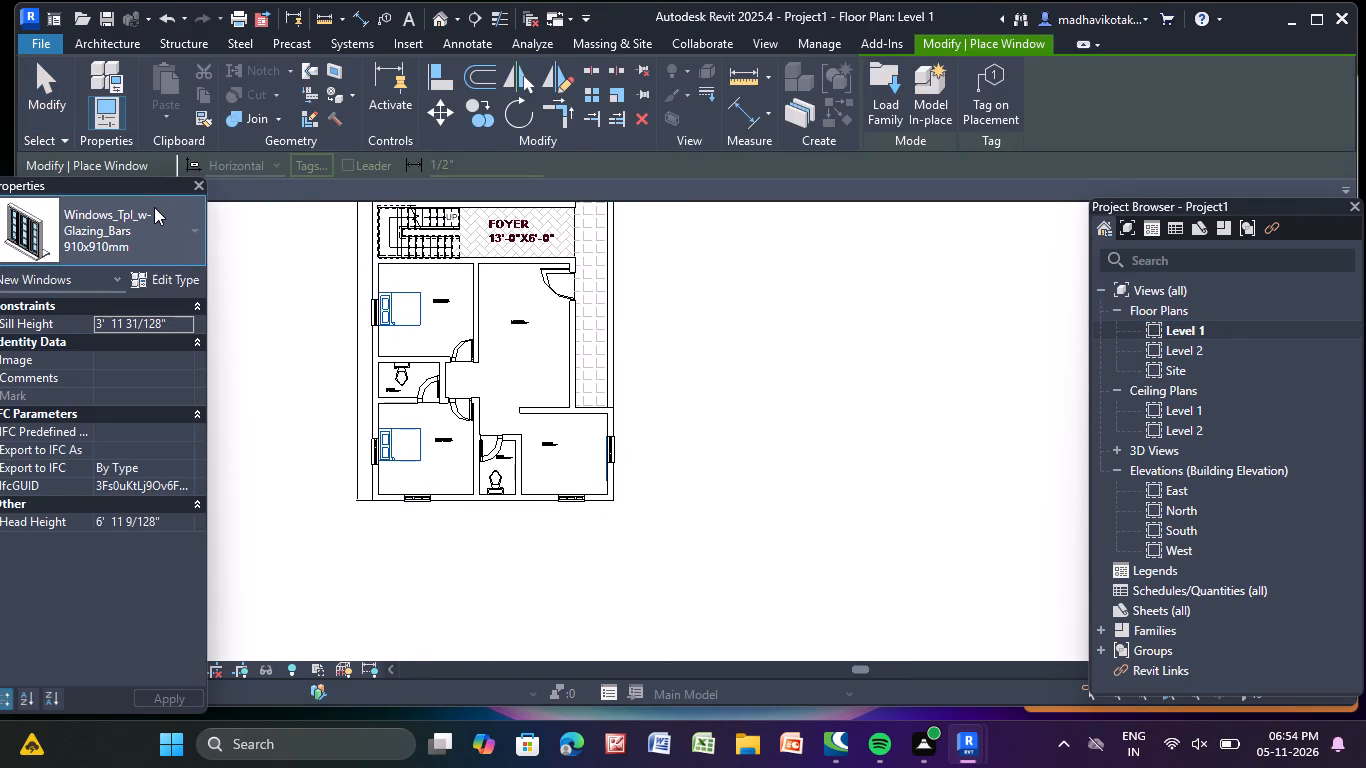
pyautogui.scroll(9, 577, 363)
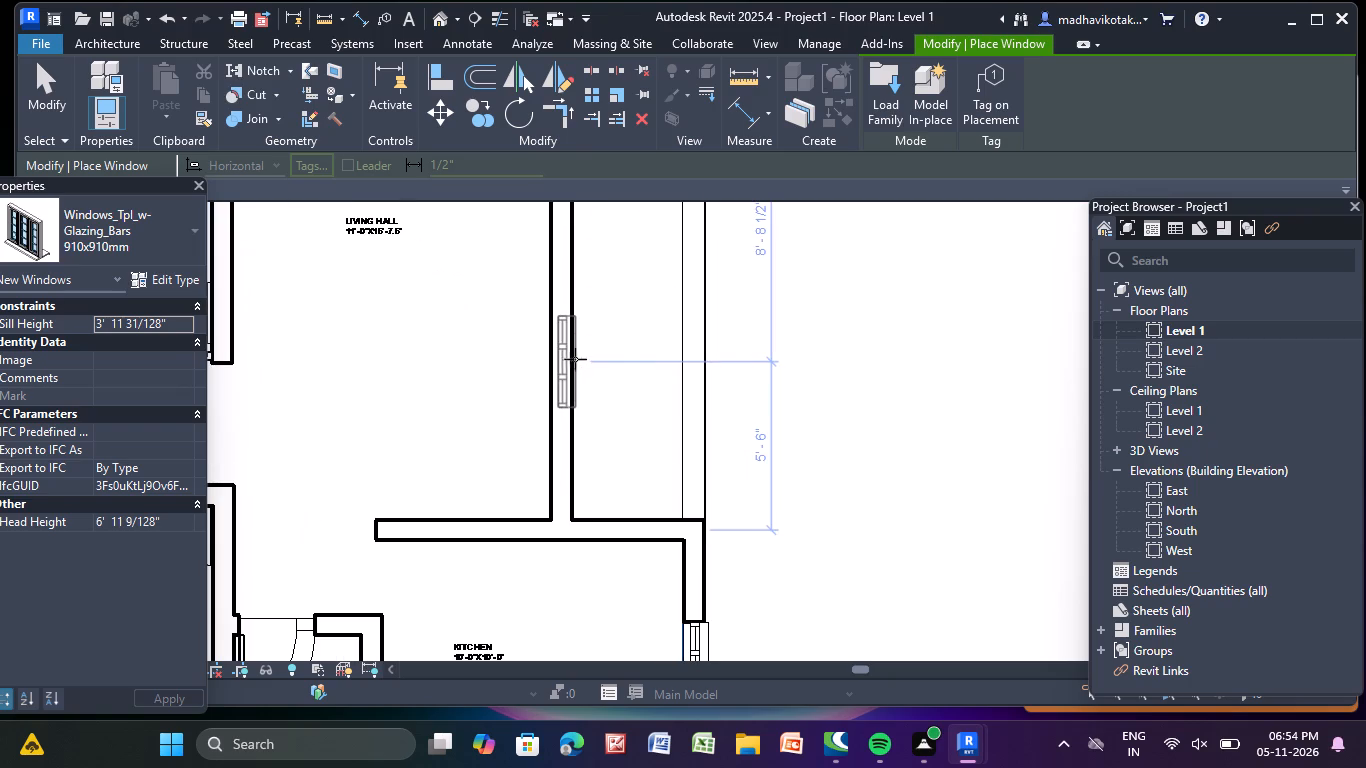
pyautogui.click(568, 376)
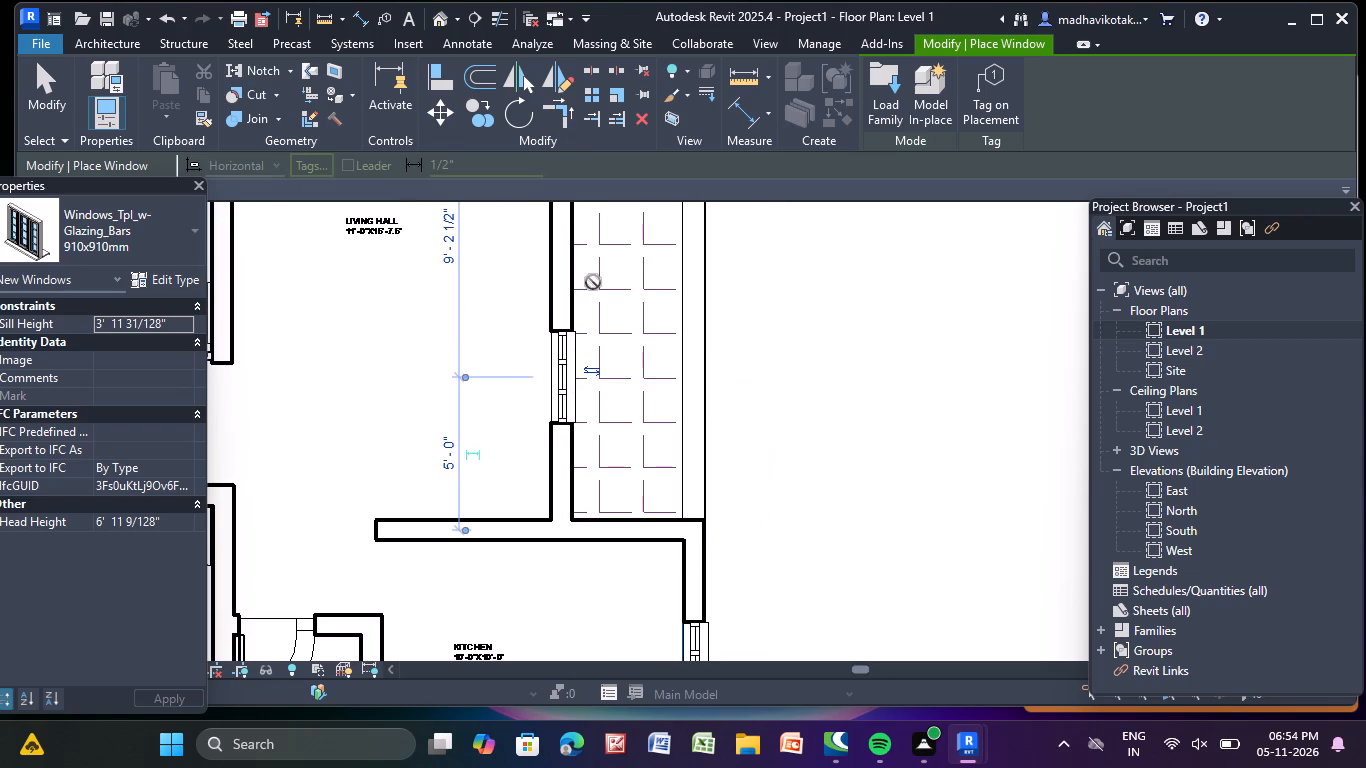
# Place another 910x910mm glazing-bar window in the upper living hall's corridor wall, 6'-0" from the entrance door's centre.
pyautogui.moveTo(593, 284); pyautogui.dragTo(520, 767, button='middle')
pyautogui.moveTo(478, 332); pyautogui.dragTo(464, 767, button='middle')
pyautogui.scroll(-1, 483, 470)
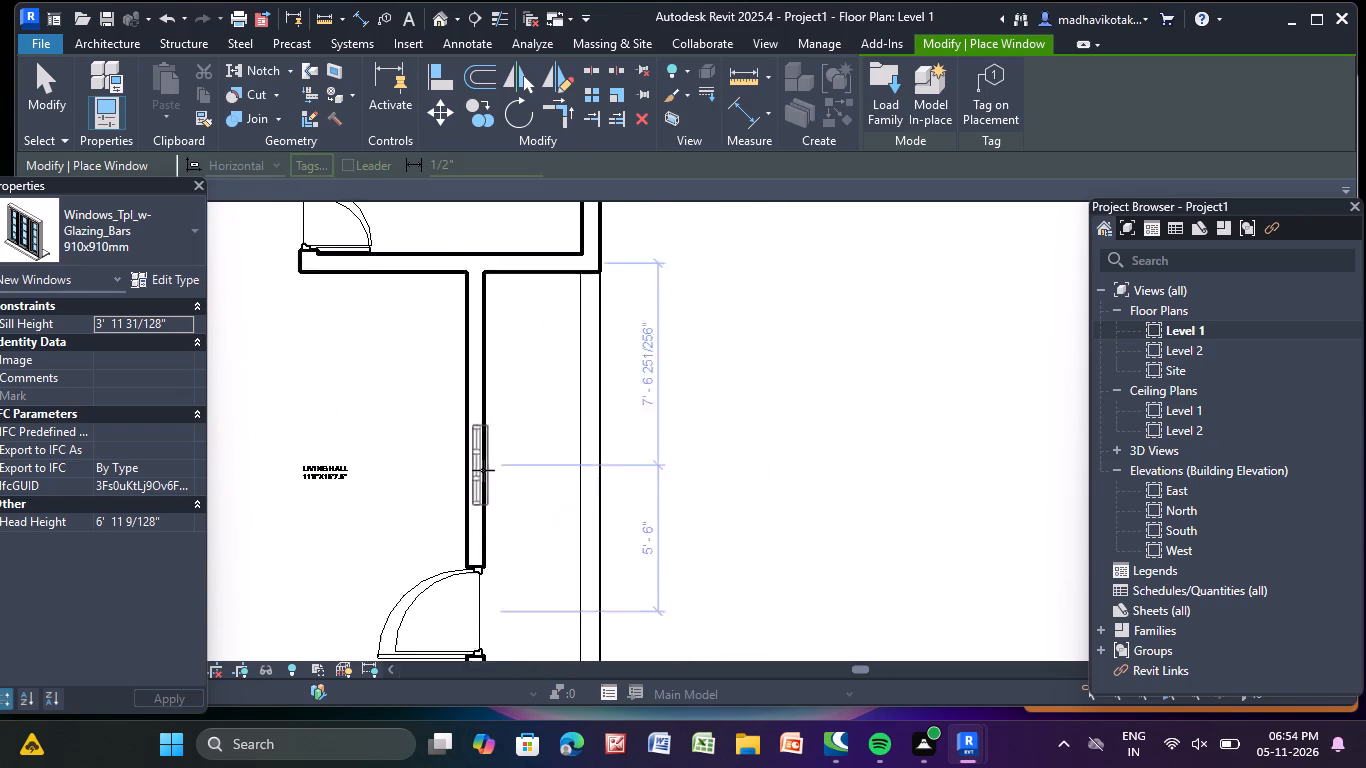
pyautogui.scroll(-3, 483, 470)
pyautogui.scroll(4, 483, 470)
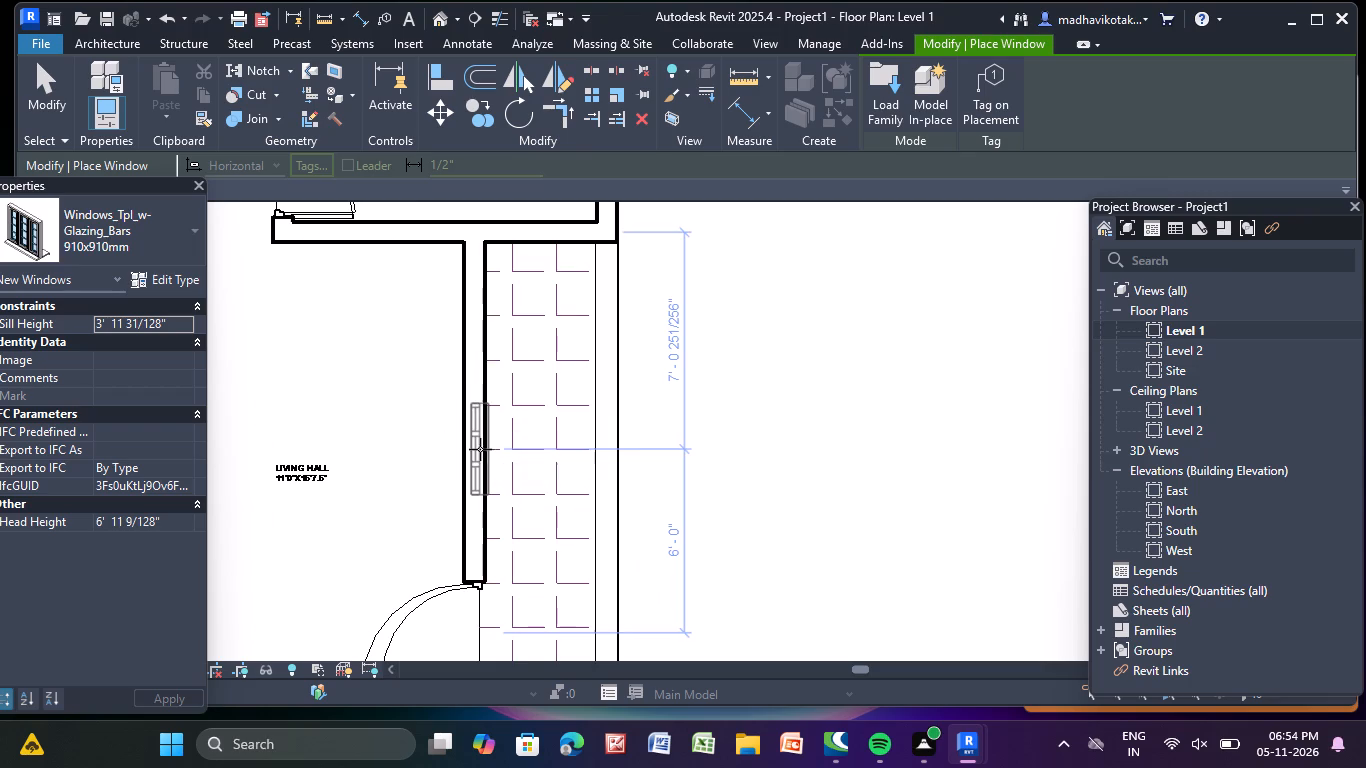
pyautogui.click(484, 449)
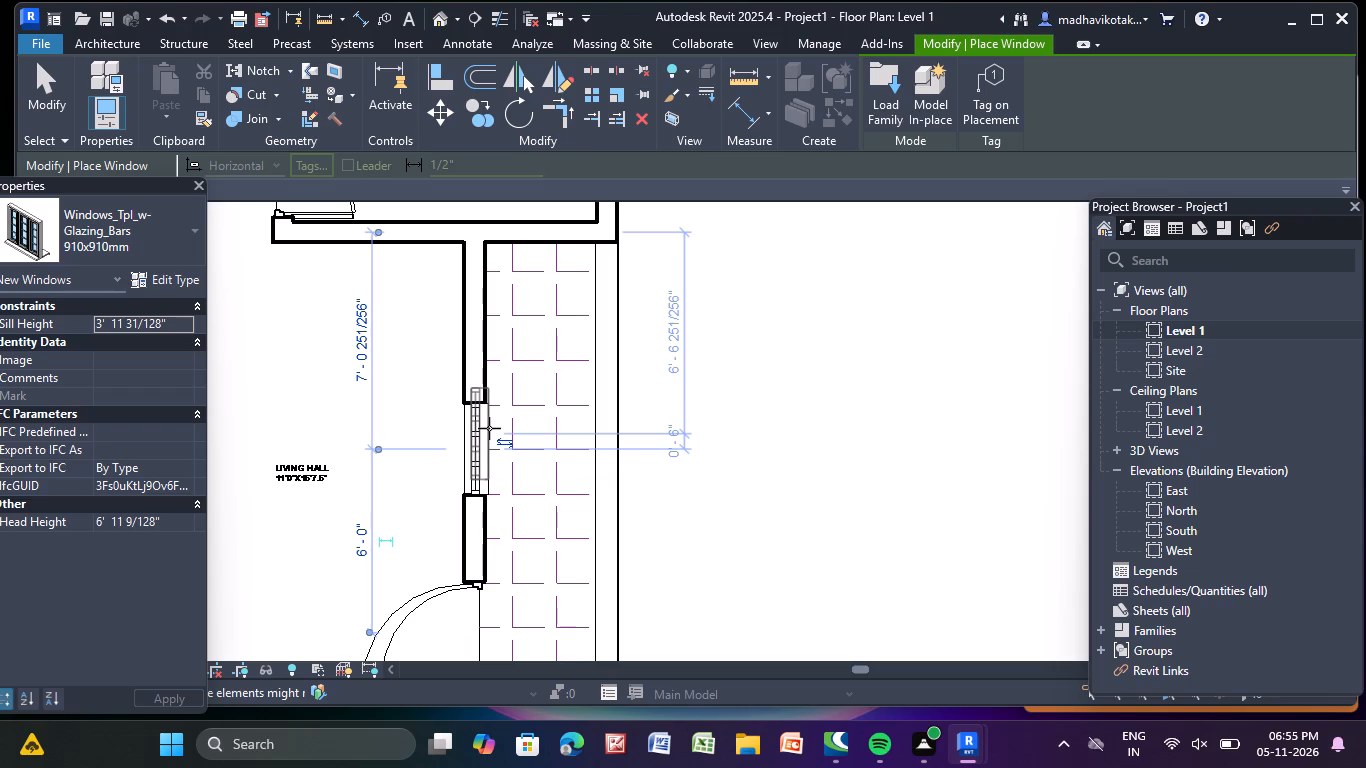
# In the 3D view, set the sill height of the lower living hall's corridor window to 3'-0".
pyautogui.press('Escape')
pyautogui.press('Escape')
pyautogui.press('Escape')
pyautogui.scroll(-5, 491, 418)
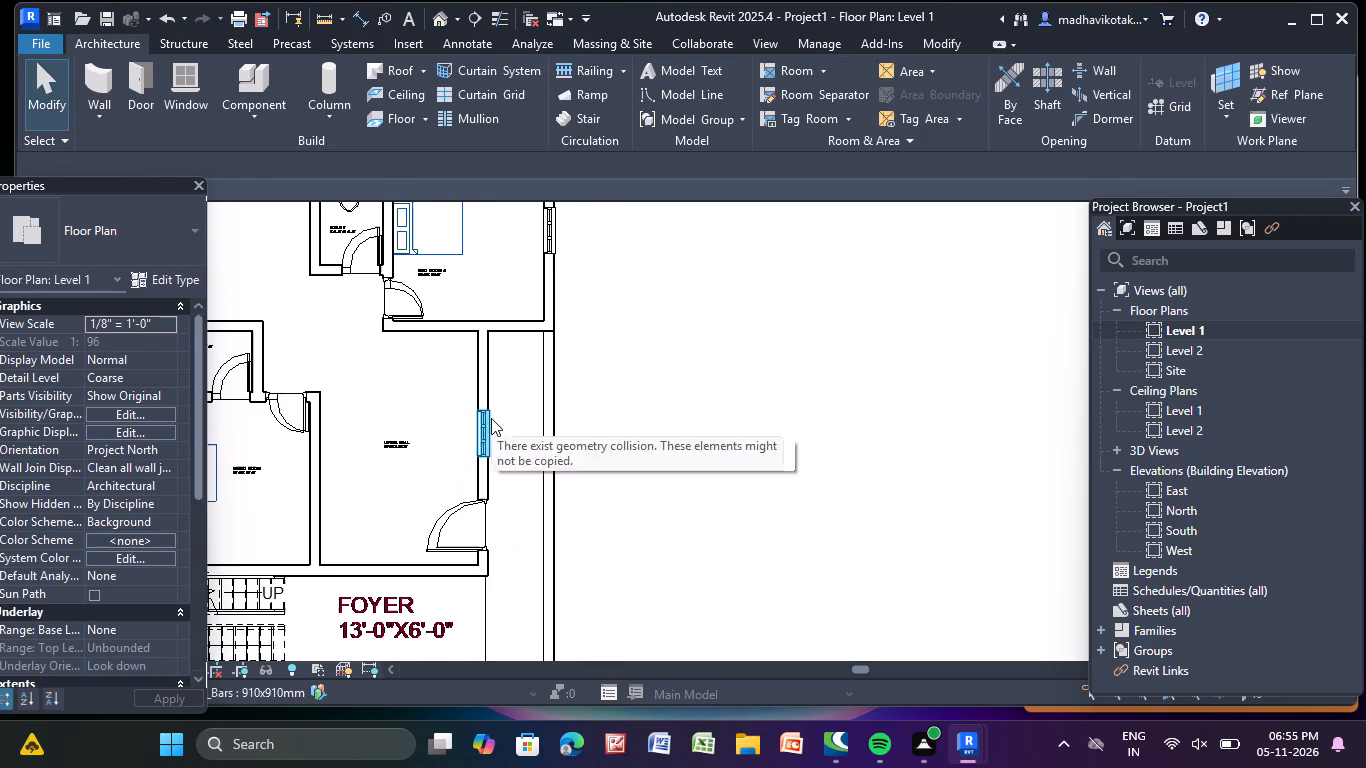
pyautogui.scroll(-3, 588, 542)
pyautogui.moveTo(592, 527); pyautogui.dragTo(606, 189, button='middle')
pyautogui.scroll(-1, 595, 416)
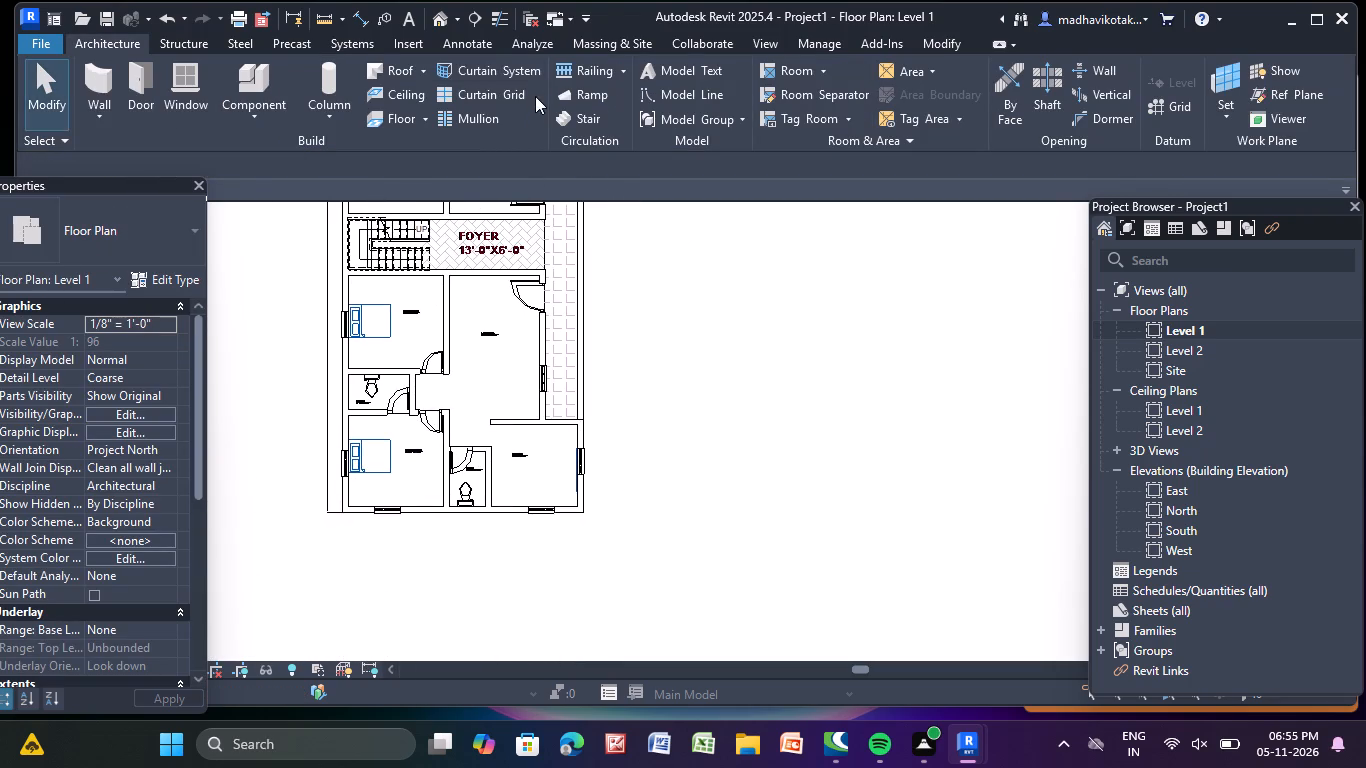
pyautogui.click(443, 16)
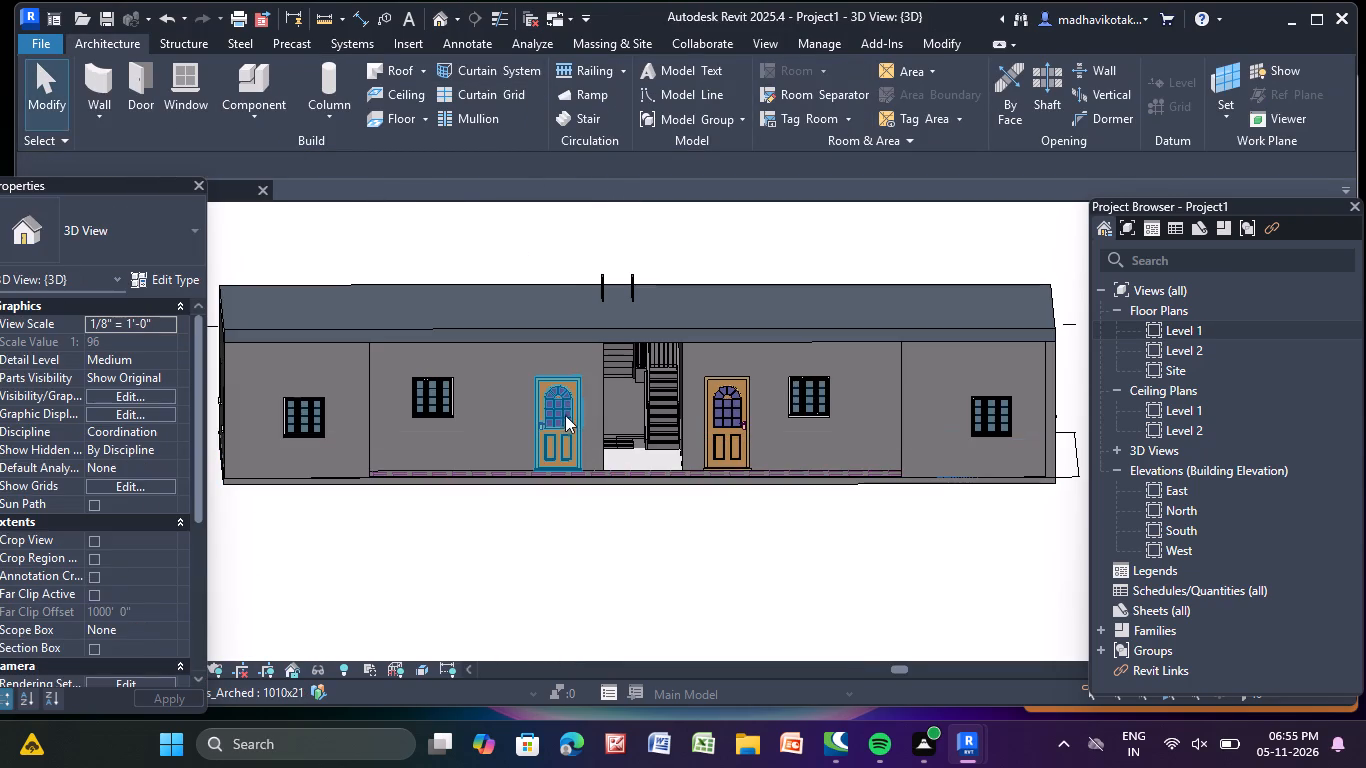
pyautogui.scroll(3, 565, 411)
pyautogui.click(350, 379)
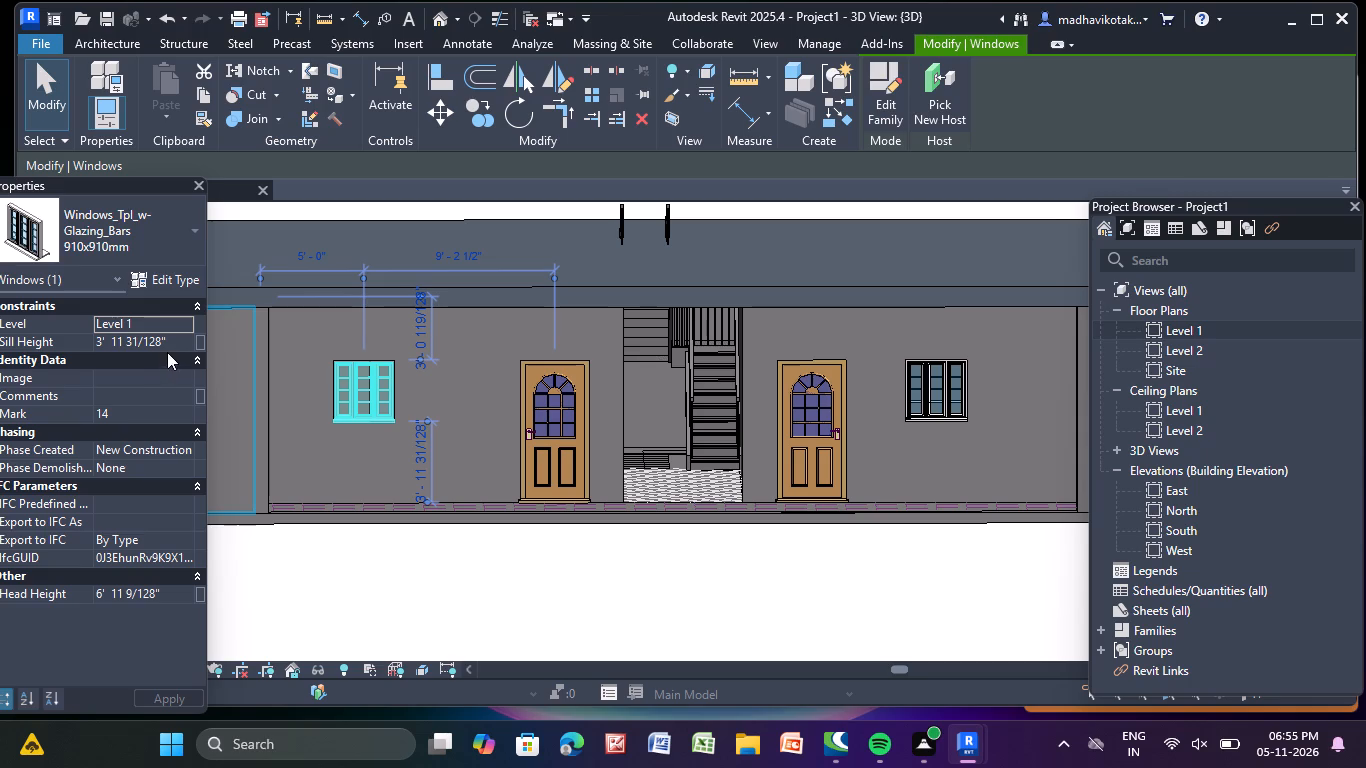
pyautogui.click(169, 344)
pyautogui.press('BackSpace')
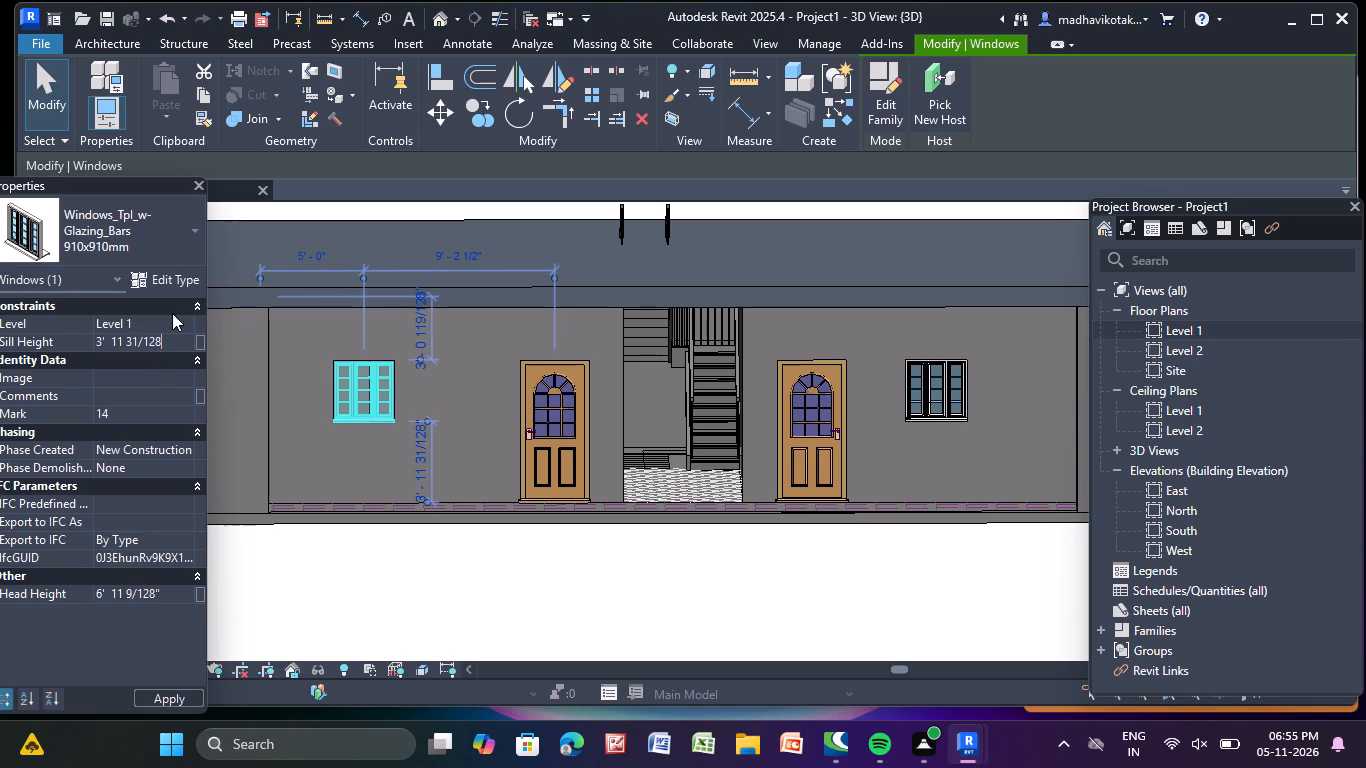
pyautogui.press('BackSpace')
pyautogui.press('BackSpace')
pyautogui.press('BackSpace')
pyautogui.press('BackSpace')
pyautogui.press('BackSpace')
pyautogui.press('BackSpace')
pyautogui.press('BackSpace')
pyautogui.press('BackSpace')
pyautogui.press('BackSpace')
pyautogui.press('Return')
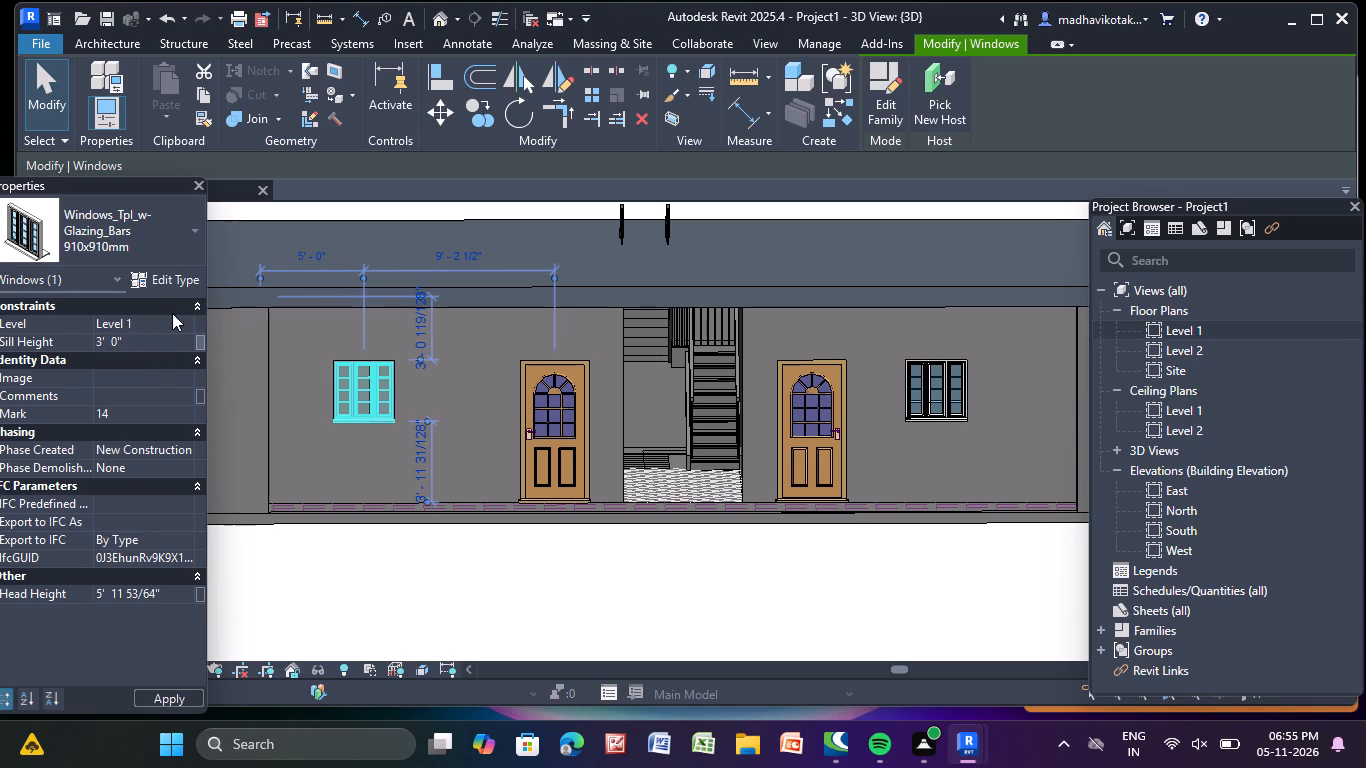
pyautogui.click(440, 605)
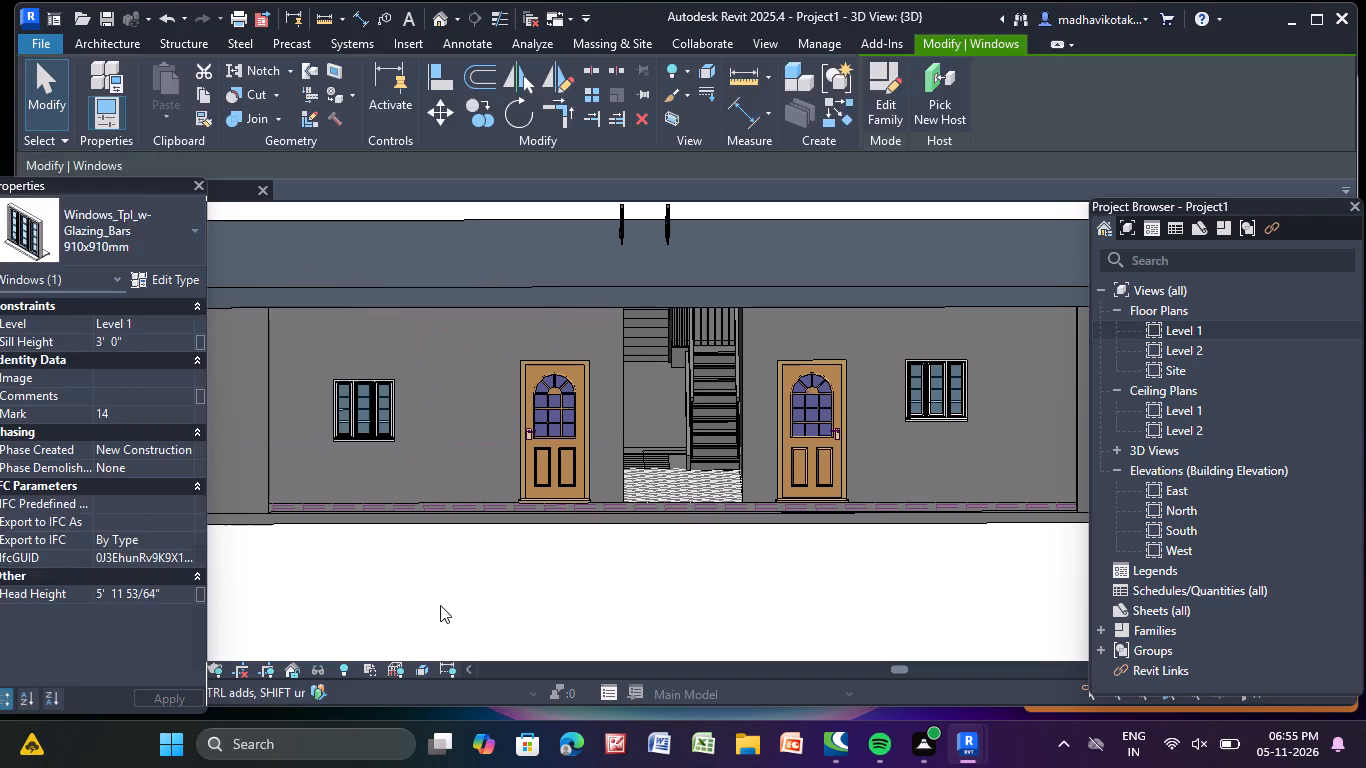
# Set the sill height of the upper living hall's corridor window to 3'-0".
pyautogui.moveTo(894, 509); pyautogui.dragTo(724, 518, button='middle')
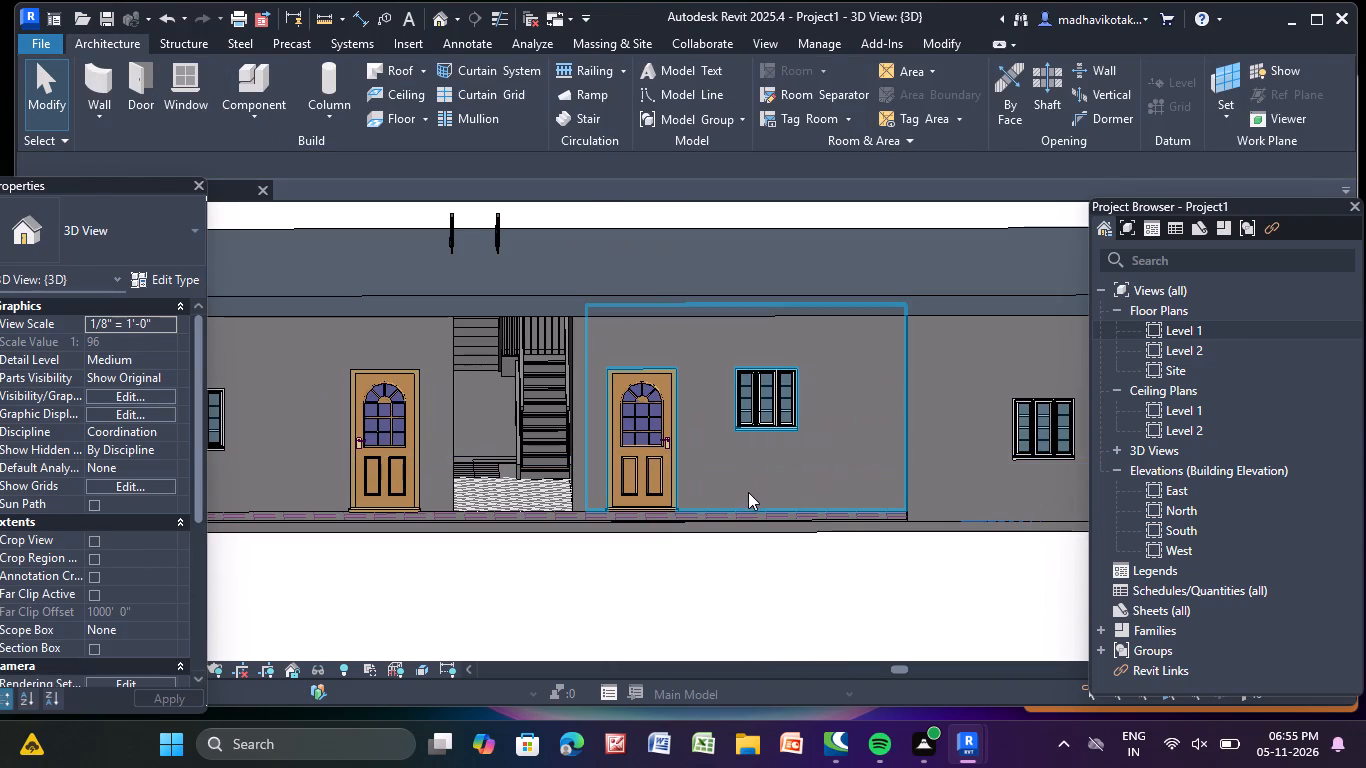
pyautogui.click(753, 413)
pyautogui.click(174, 341)
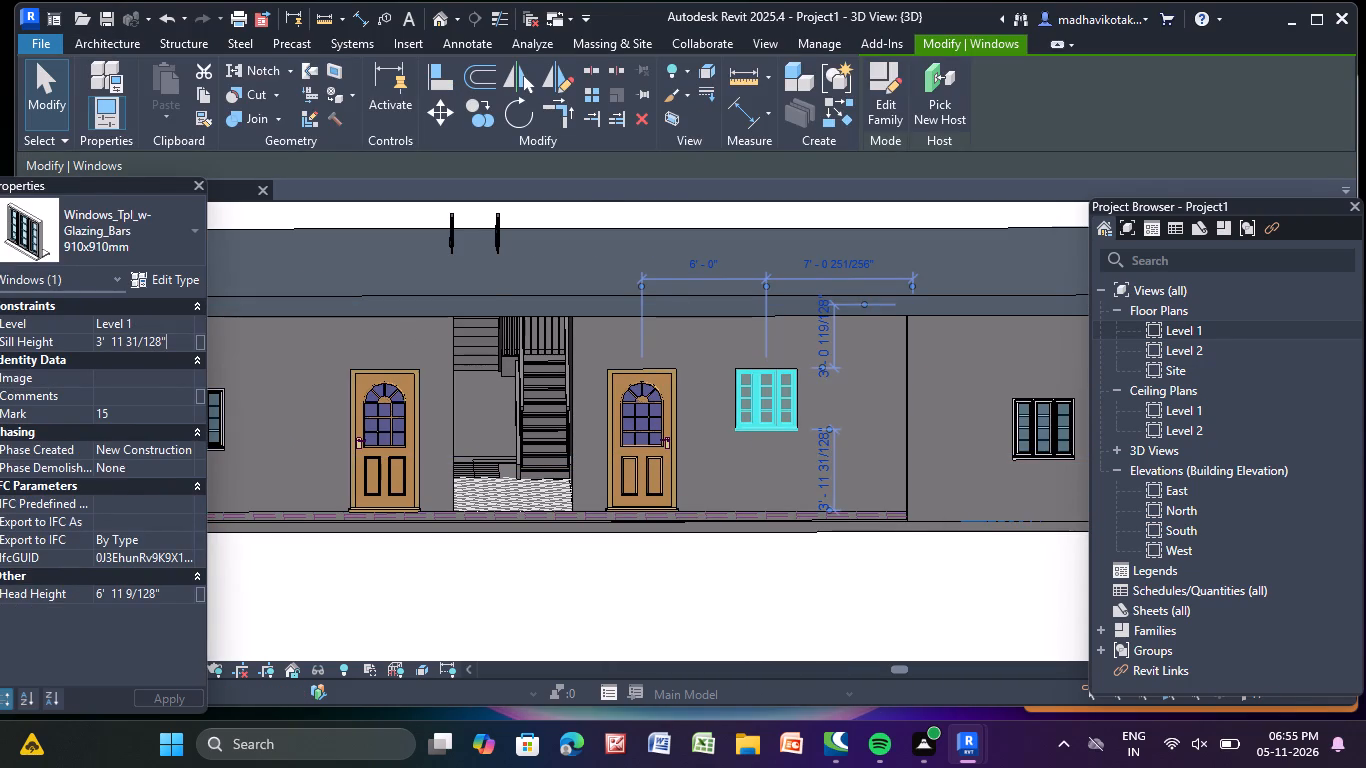
pyautogui.press('BackSpace')
pyautogui.press('BackSpace')
pyautogui.press('BackSpace')
pyautogui.press('BackSpace')
pyautogui.press('BackSpace')
pyautogui.press('BackSpace')
pyautogui.press('BackSpace')
pyautogui.press('BackSpace')
pyautogui.press('BackSpace')
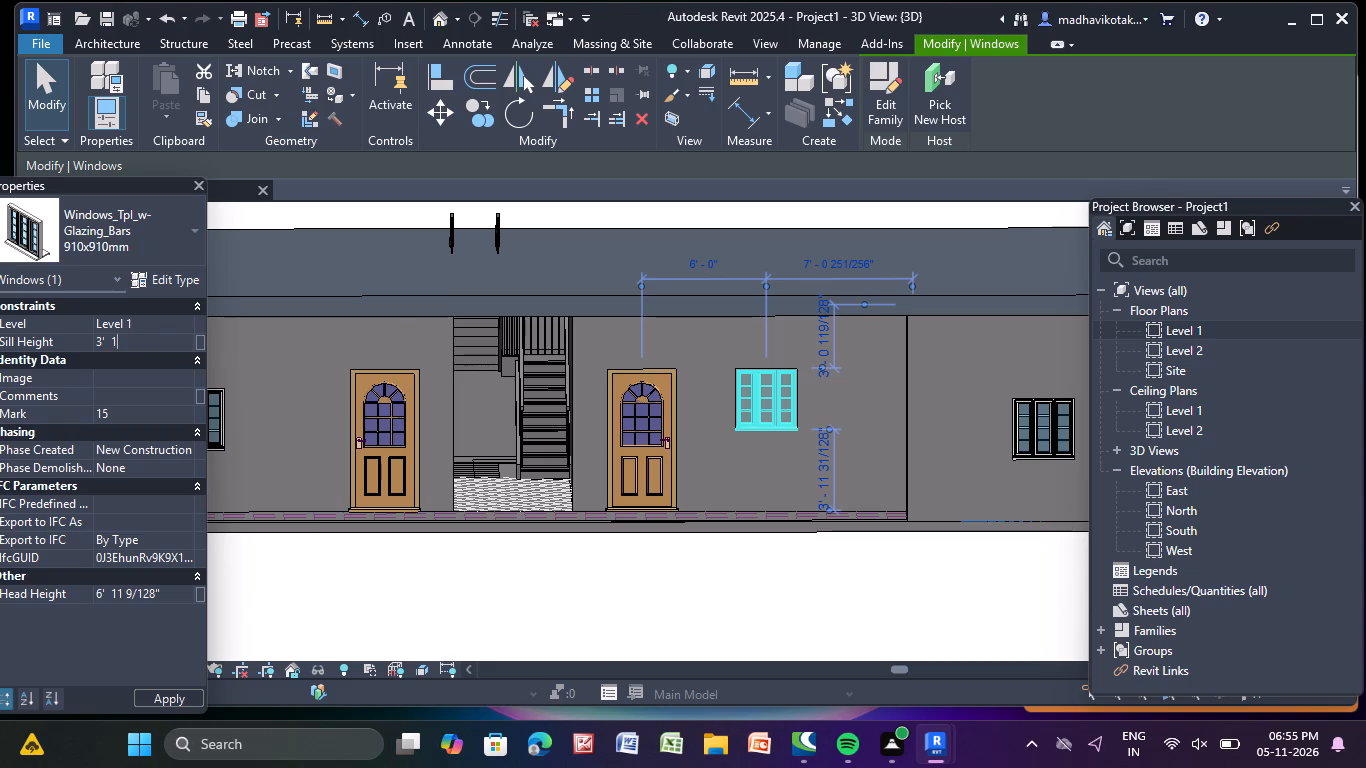
pyautogui.press('BackSpace')
pyautogui.press('Return')
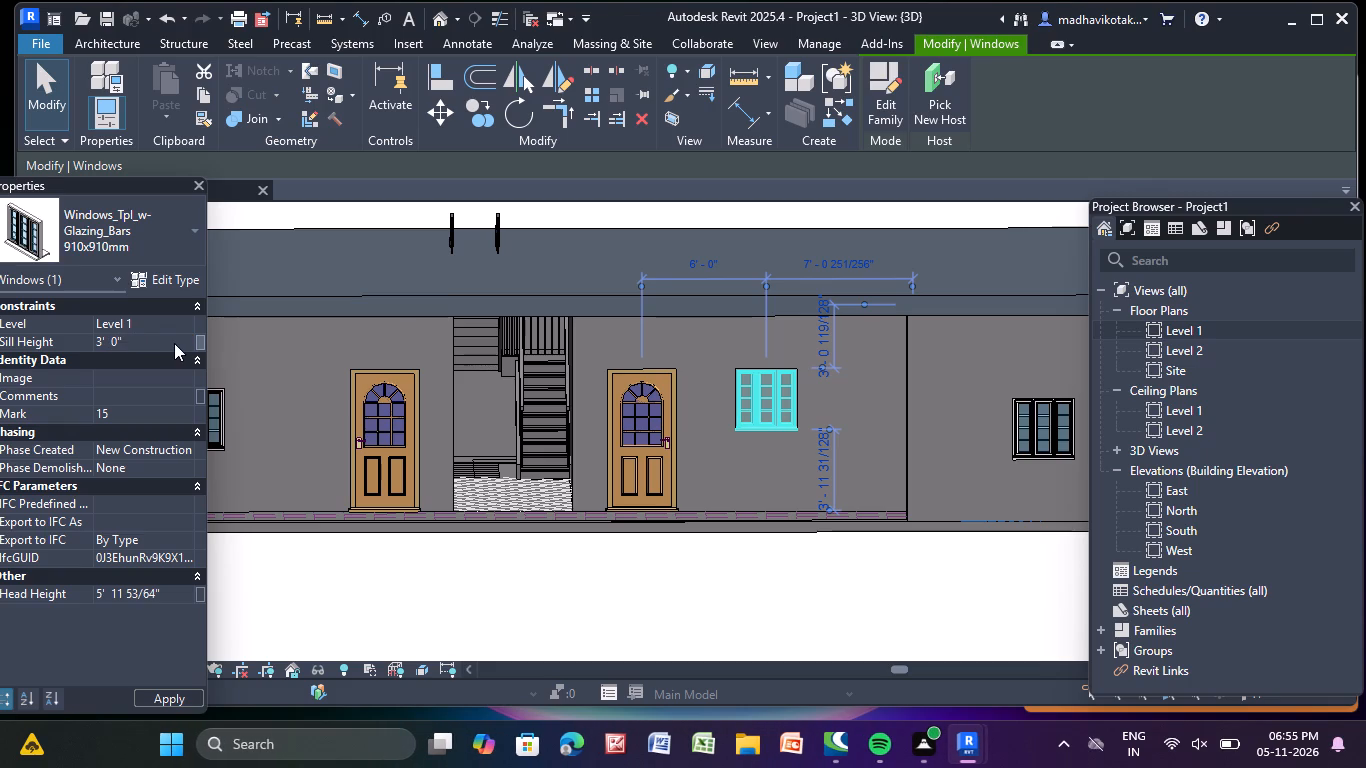
pyautogui.click(637, 602)
# Examine the corridor-side facade from several angles, checking the window heights against the entrance doors and neighbouring windows.
pyautogui.moveTo(615, 587); pyautogui.dragTo(610, 540, button='middle')
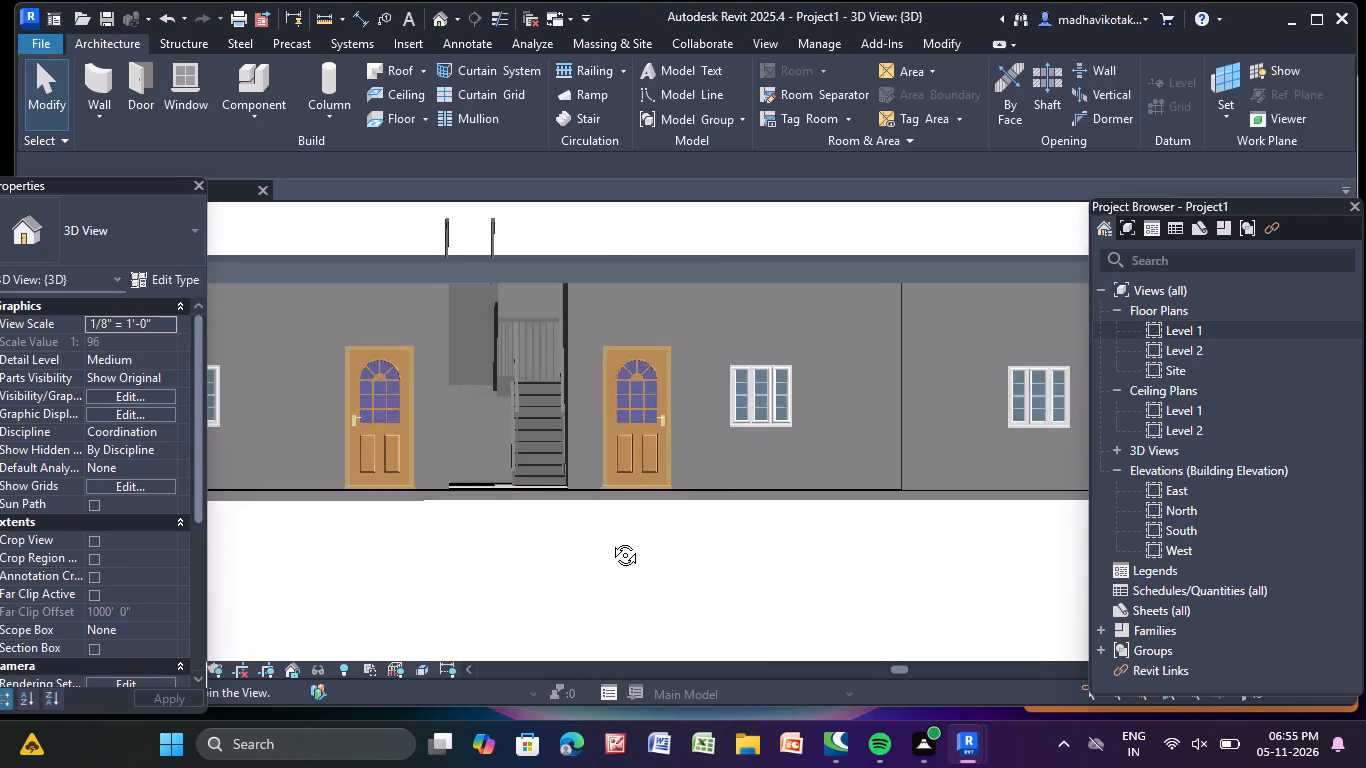
pyautogui.moveTo(610, 540); pyautogui.dragTo(572, 646, button='middle')
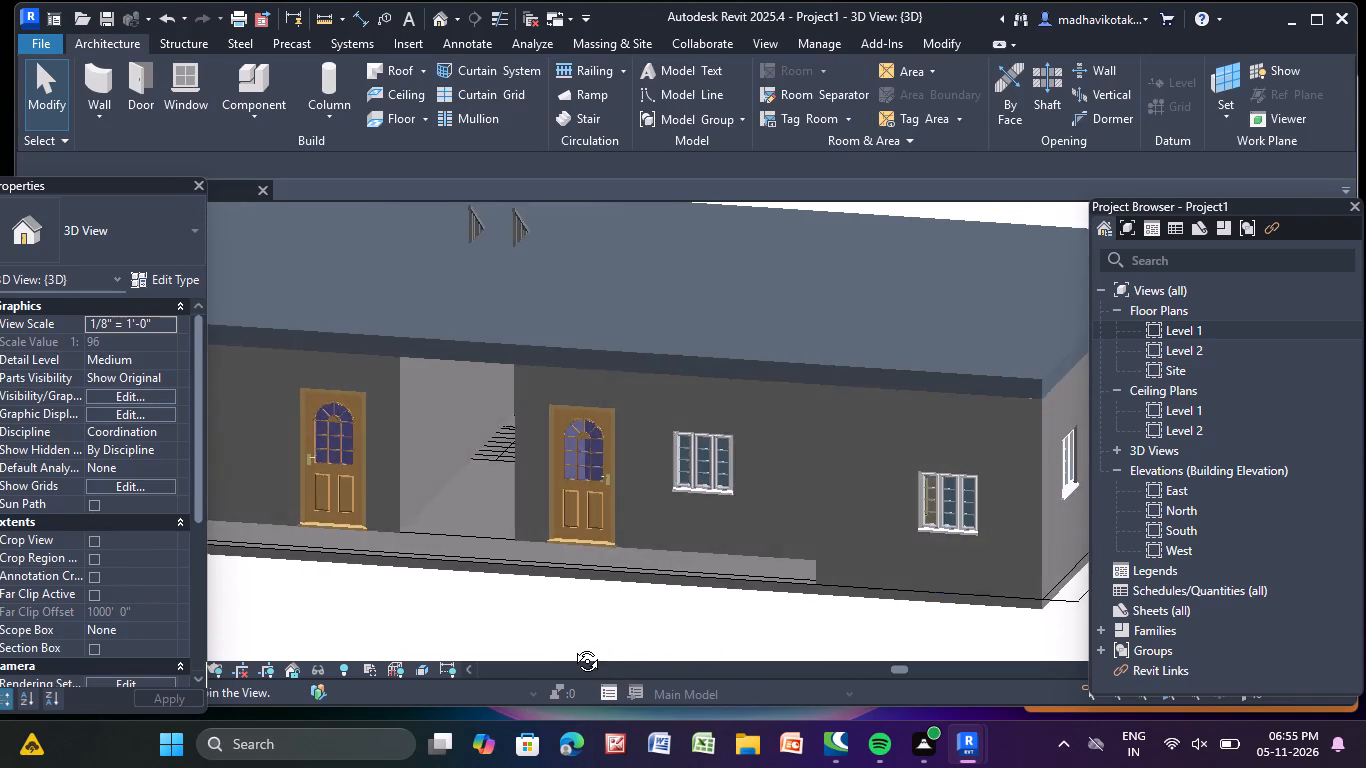
pyautogui.moveTo(572, 646); pyautogui.dragTo(666, 632, button='middle')
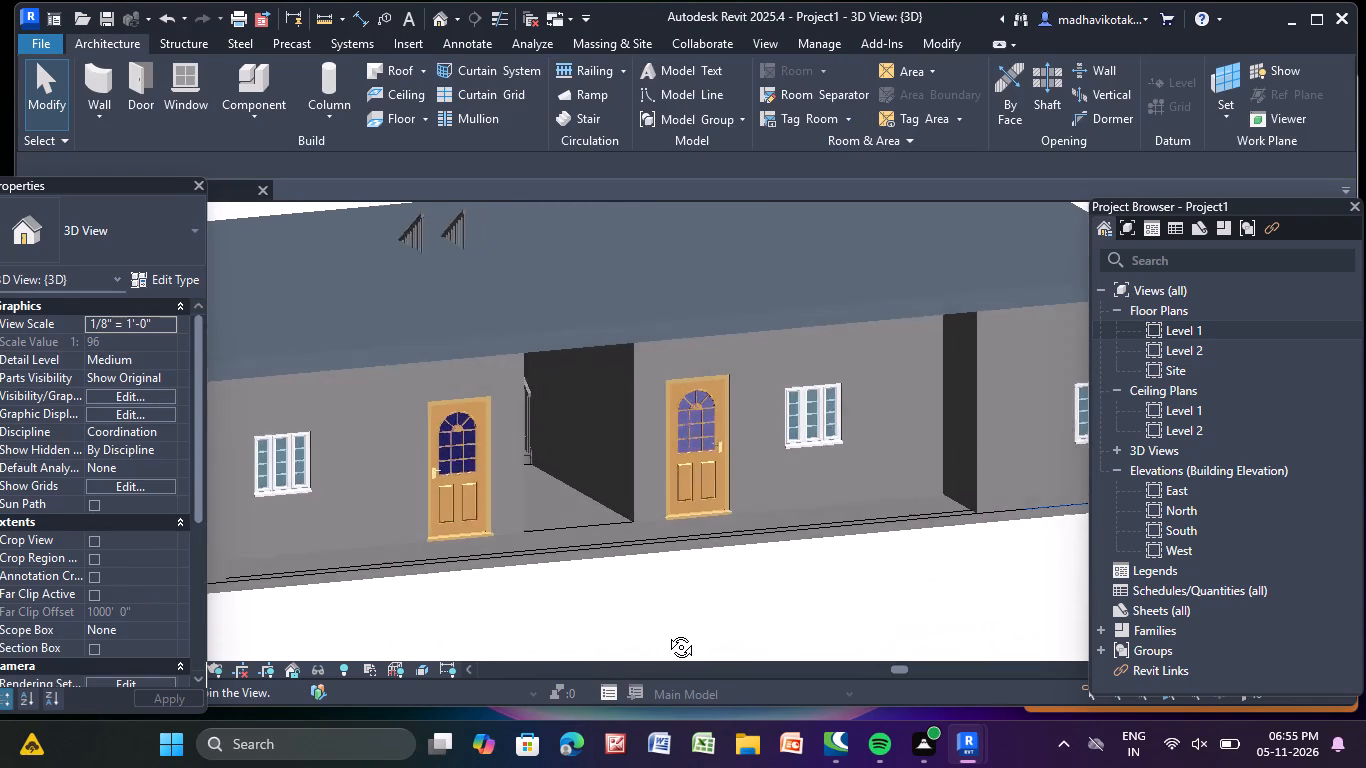
pyautogui.moveTo(666, 632); pyautogui.dragTo(617, 616, button='middle')
pyautogui.scroll(-4, 610, 605)
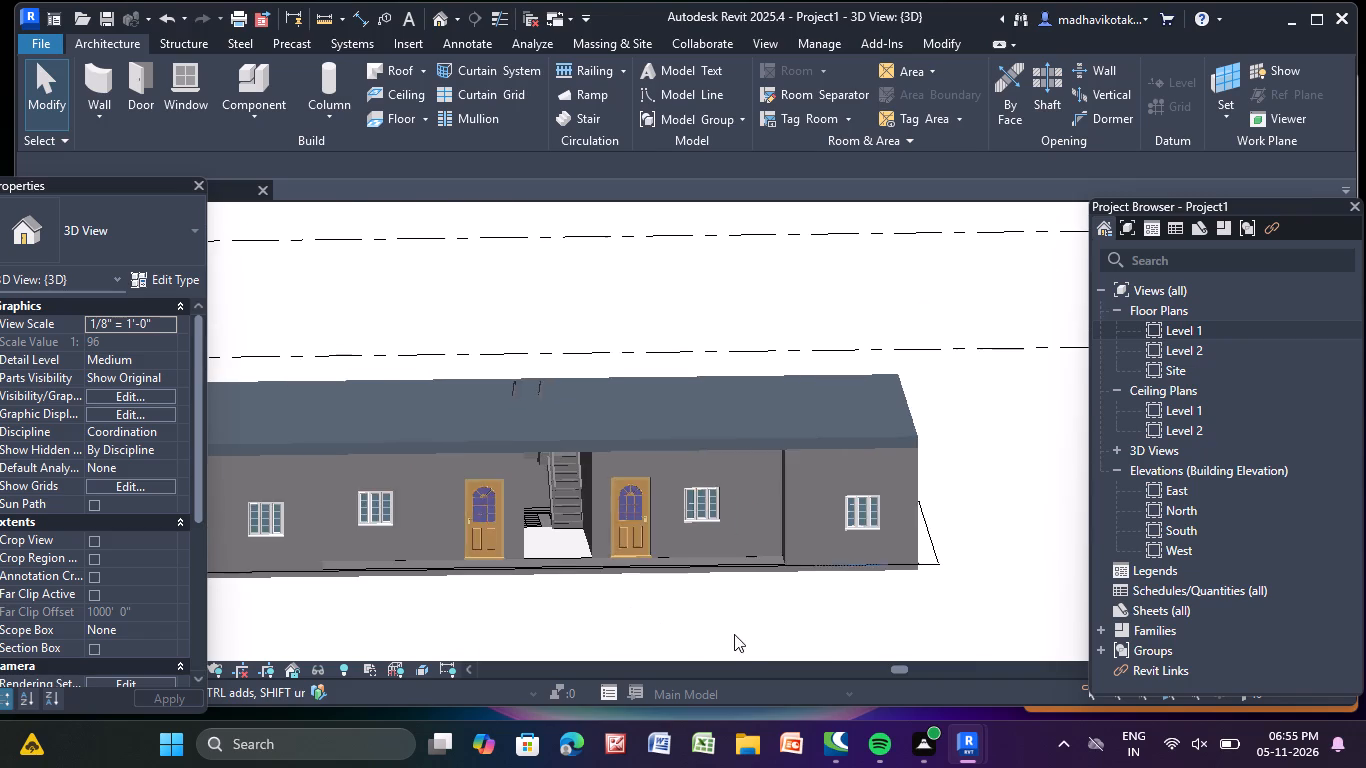
pyautogui.keyDown('shift'); pyautogui.moveTo(735, 631); pyautogui.dragTo(719, 636, button='middle'); pyautogui.keyUp('shift')
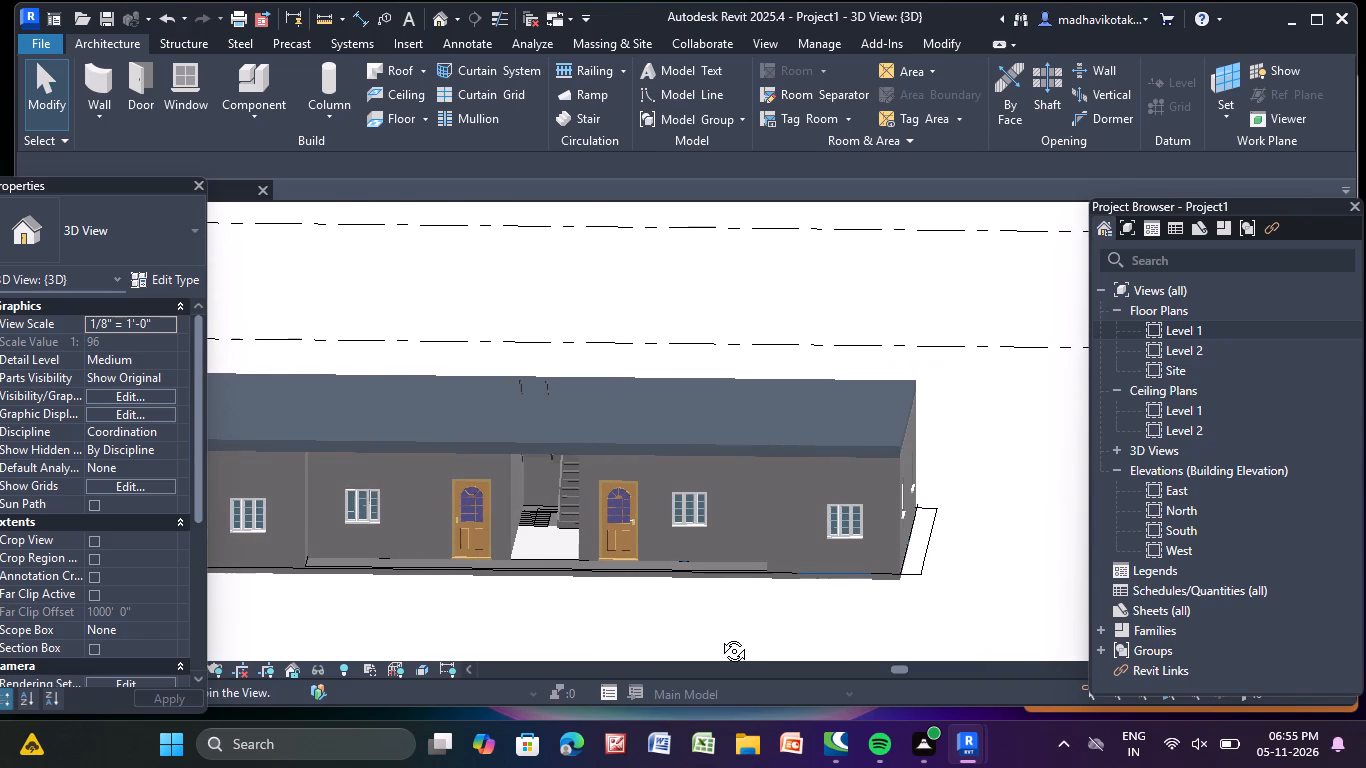
pyautogui.keyDown('shift'); pyautogui.moveTo(719, 636); pyautogui.dragTo(715, 634, button='middle'); pyautogui.keyUp('shift')
pyautogui.scroll(-3, 720, 612)
pyautogui.moveTo(720, 611); pyautogui.dragTo(813, 588, button='middle')
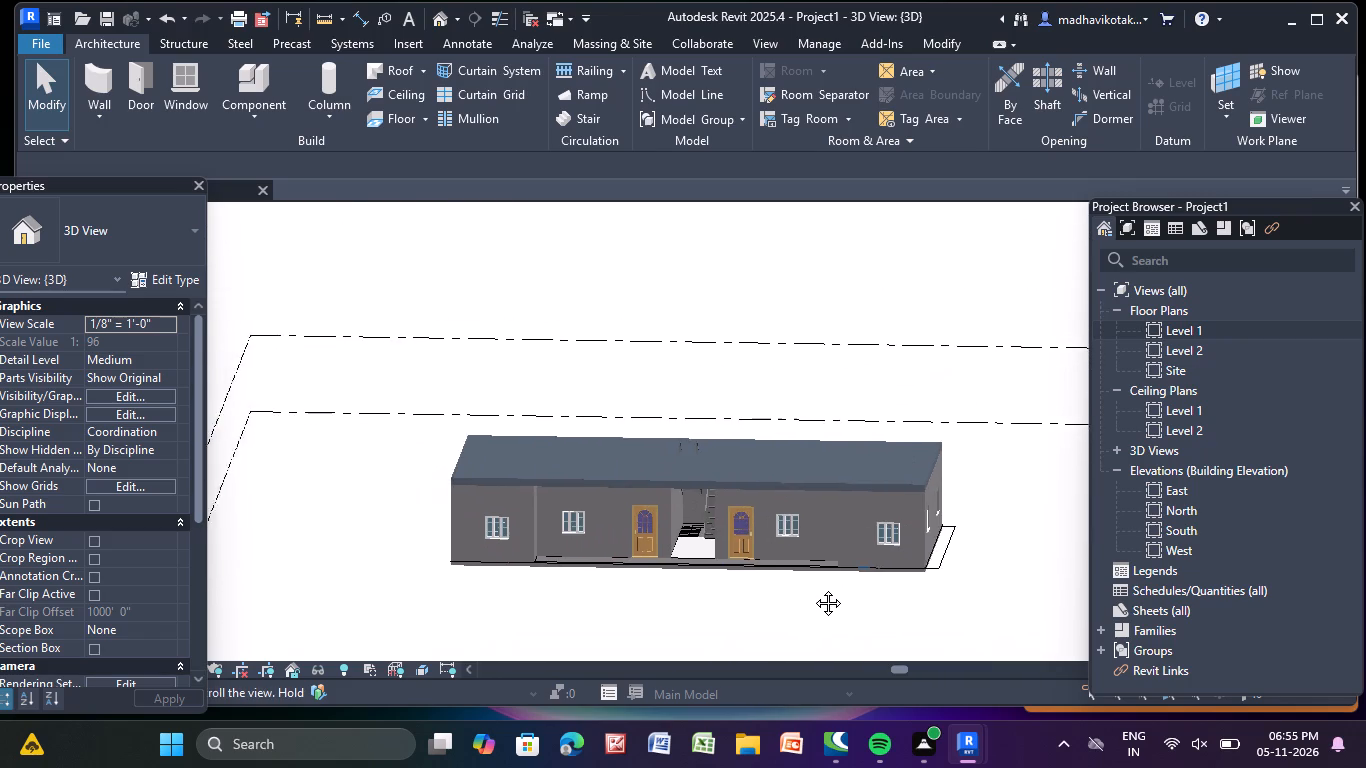
pyautogui.moveTo(813, 588); pyautogui.dragTo(772, 546, button='middle')
pyautogui.scroll(-2, 772, 544)
pyautogui.keyDown('shift'); pyautogui.moveTo(766, 554); pyautogui.dragTo(780, 550, button='middle'); pyautogui.keyUp('shift')
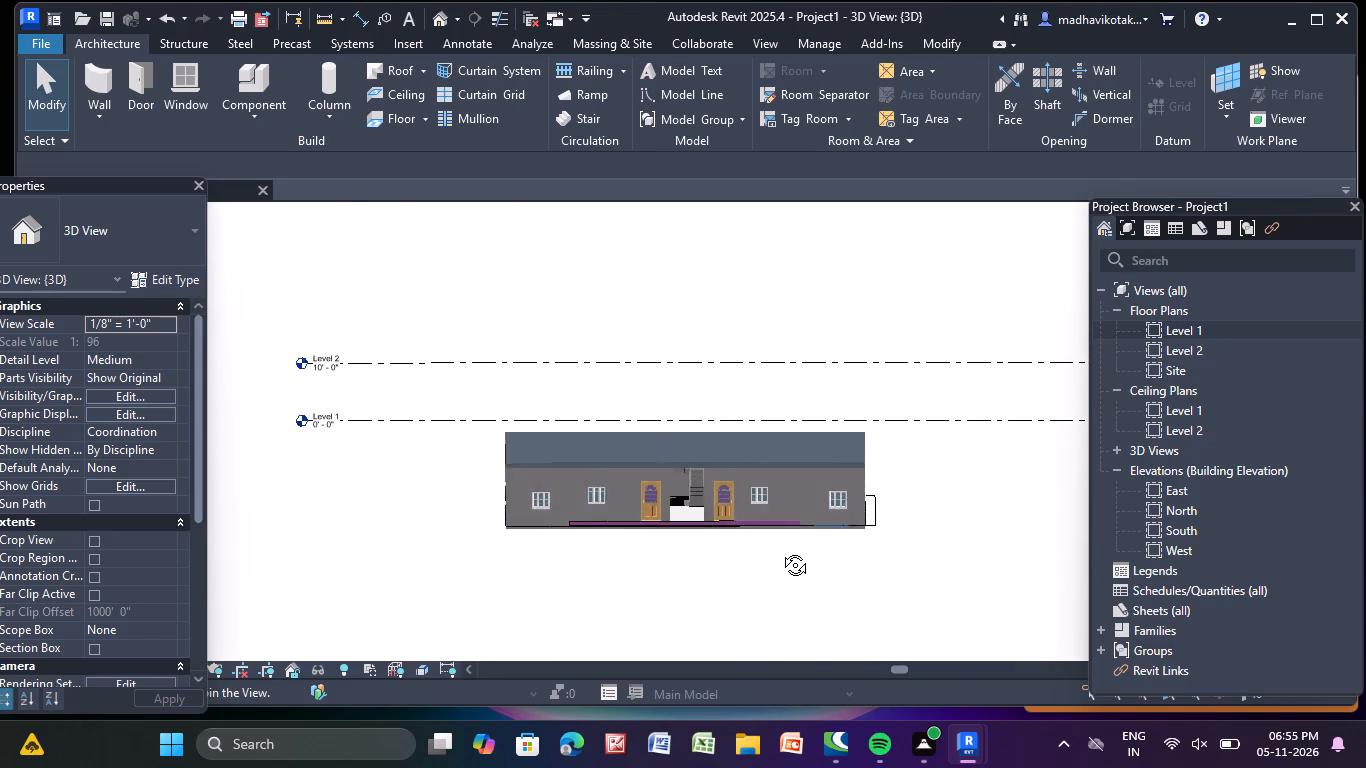
pyautogui.keyDown('shift'); pyautogui.moveTo(780, 550); pyautogui.dragTo(784, 567, button='middle'); pyautogui.keyUp('shift')
pyautogui.scroll(8, 688, 561)
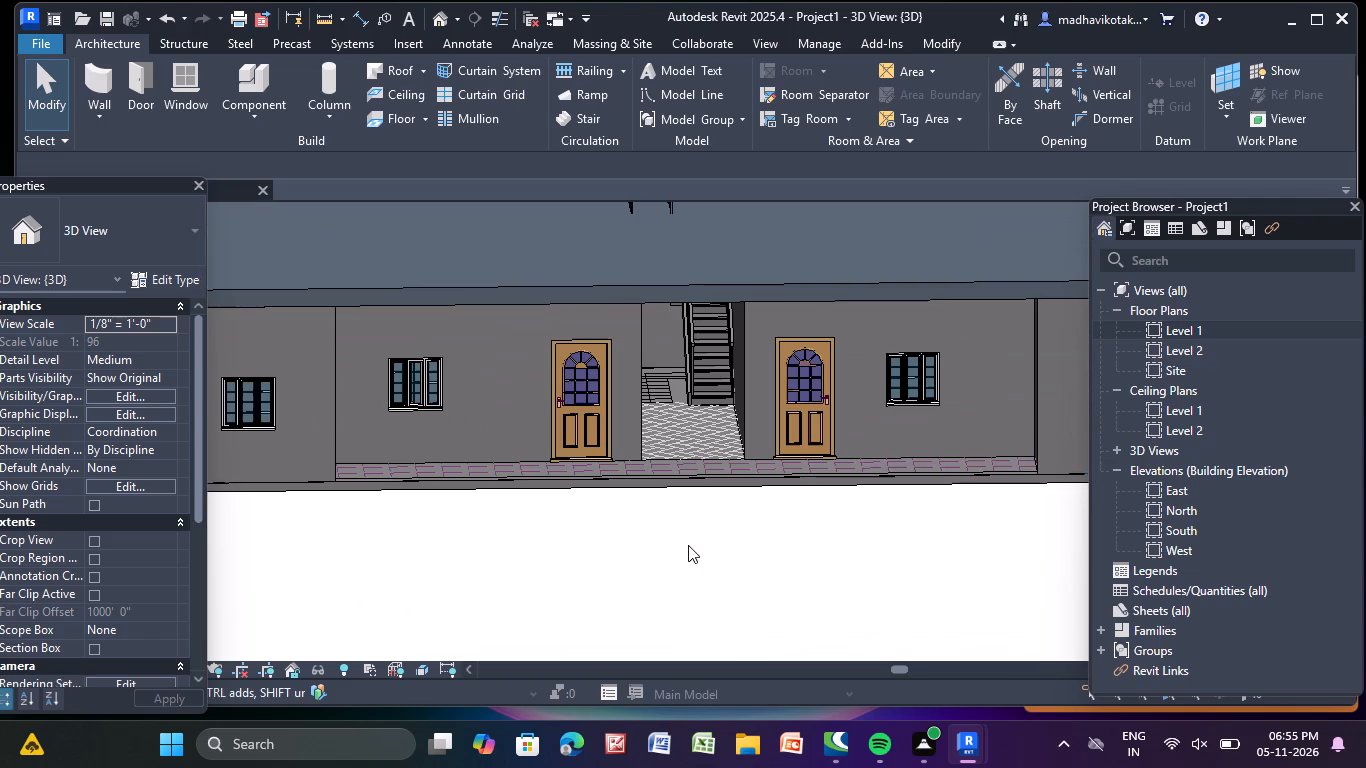
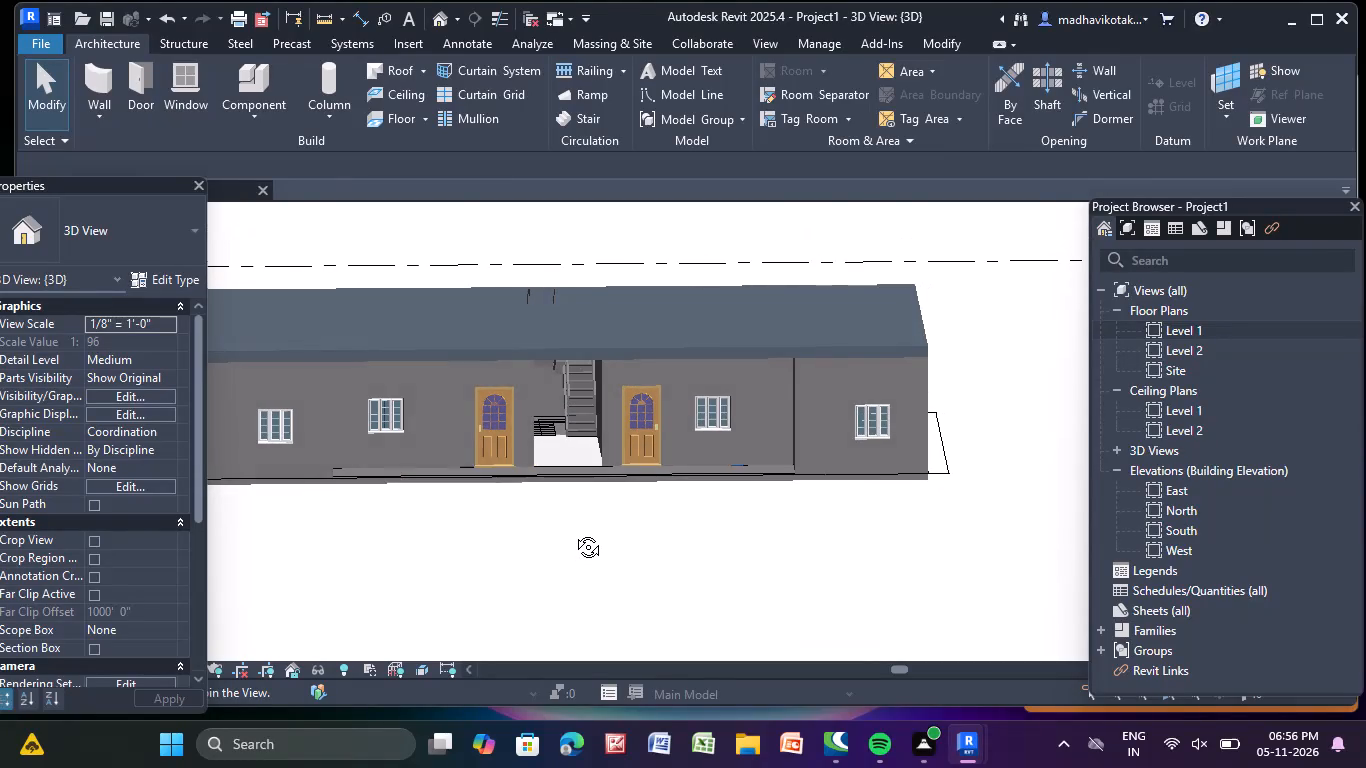
# Examine the whole corridor-side facade in the 3D view, checking the windows beside the entrance doors.
pyautogui.scroll(-2, 571, 525)
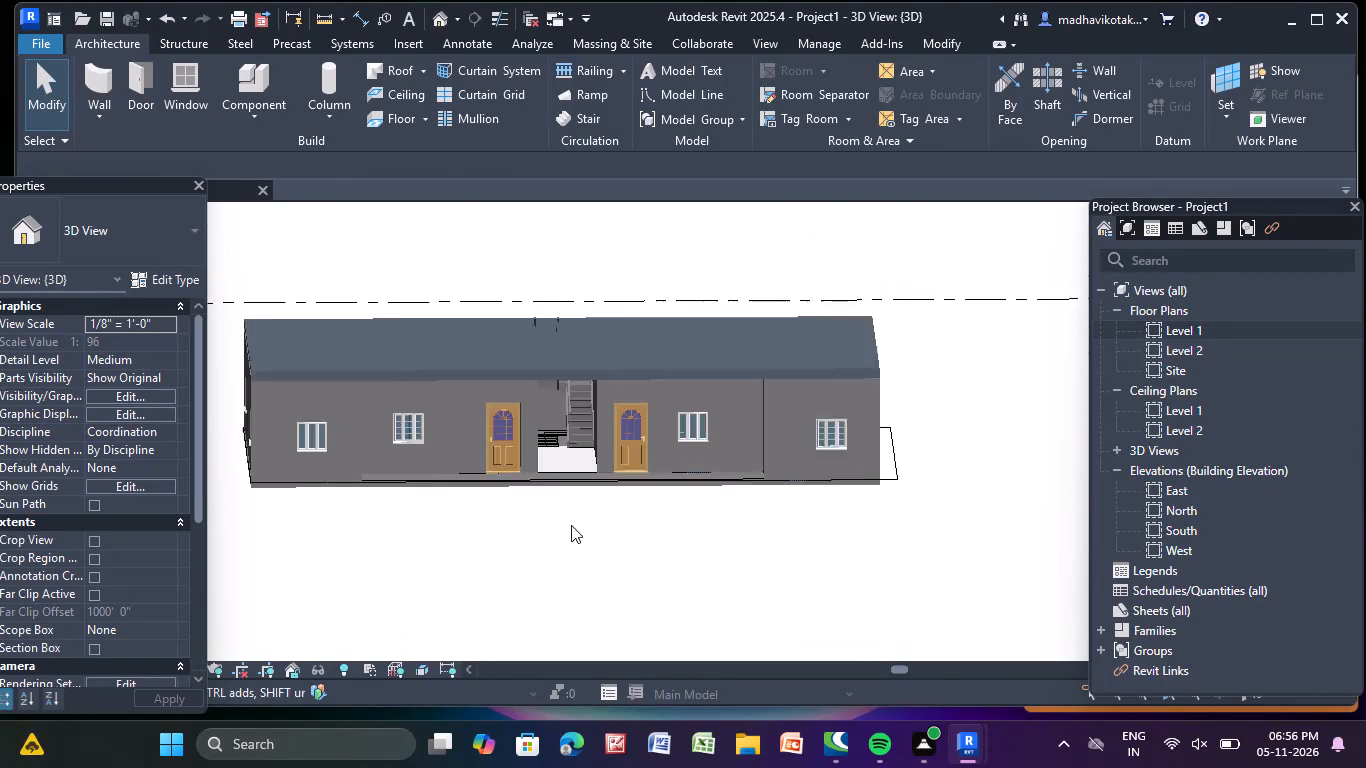
pyautogui.scroll(-1, 571, 525)
pyautogui.moveTo(571, 525); pyautogui.dragTo(709, 495, button='middle')
pyautogui.keyDown('shift'); pyautogui.moveTo(710, 495); pyautogui.dragTo(700, 469, button='middle'); pyautogui.keyUp('shift')
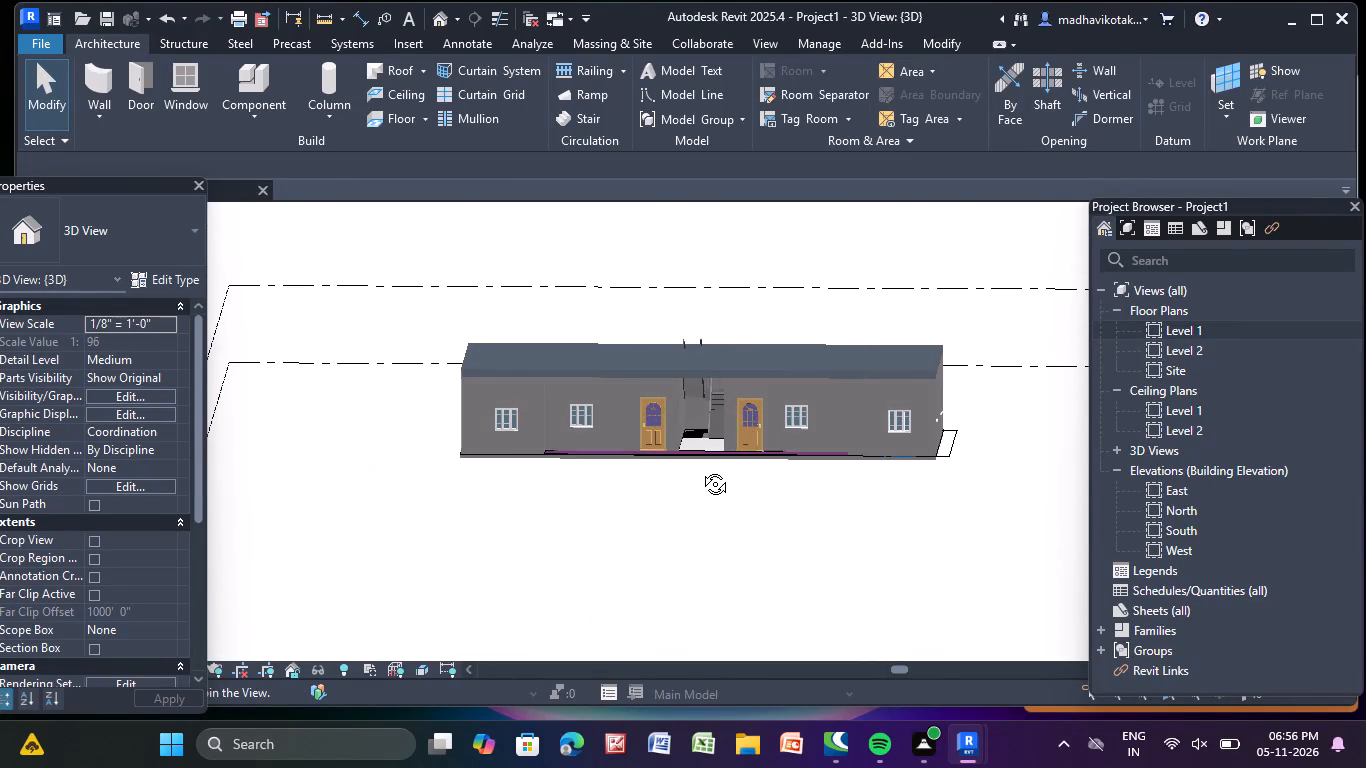
pyautogui.keyDown('shift'); pyautogui.moveTo(700, 469); pyautogui.dragTo(710, 464, button='middle'); pyautogui.keyUp('shift')
pyautogui.scroll(7, 579, 456)
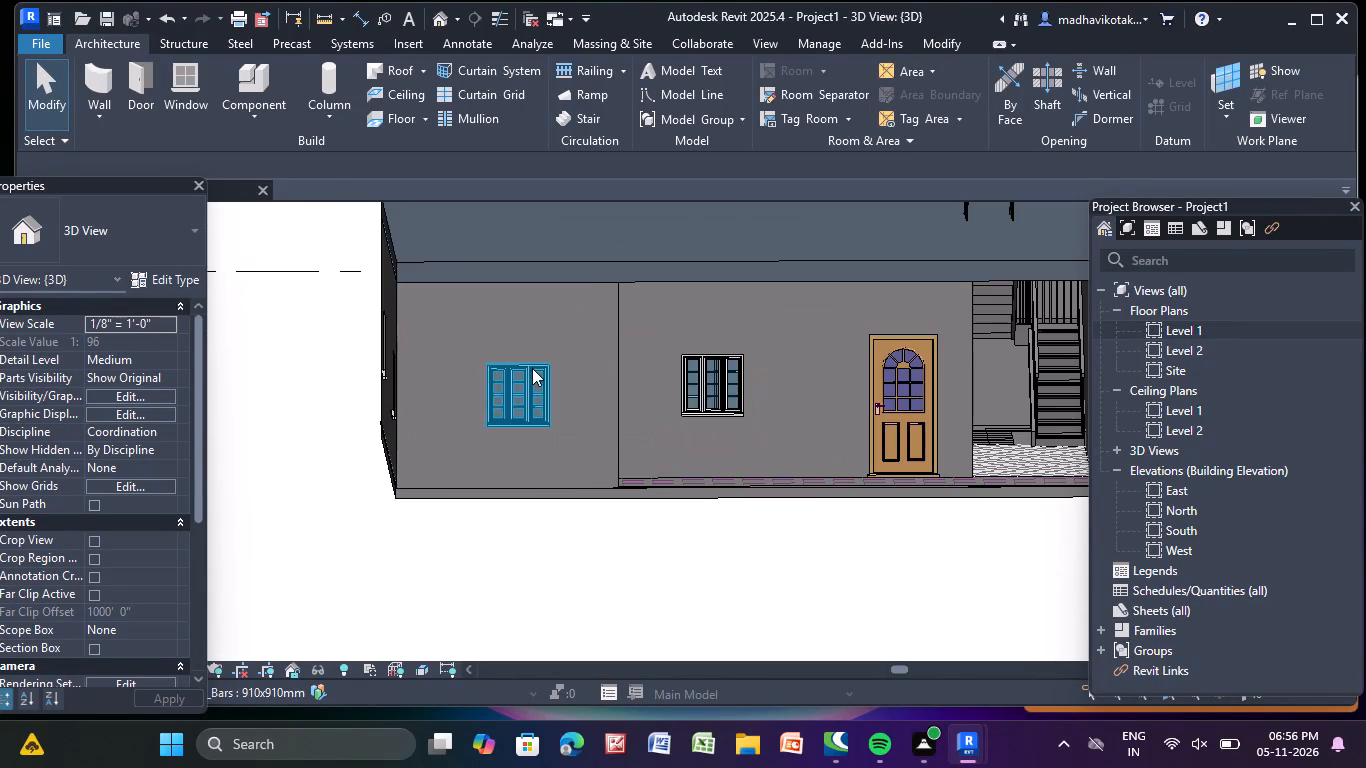
pyautogui.click(532, 367)
pyautogui.press('Escape')
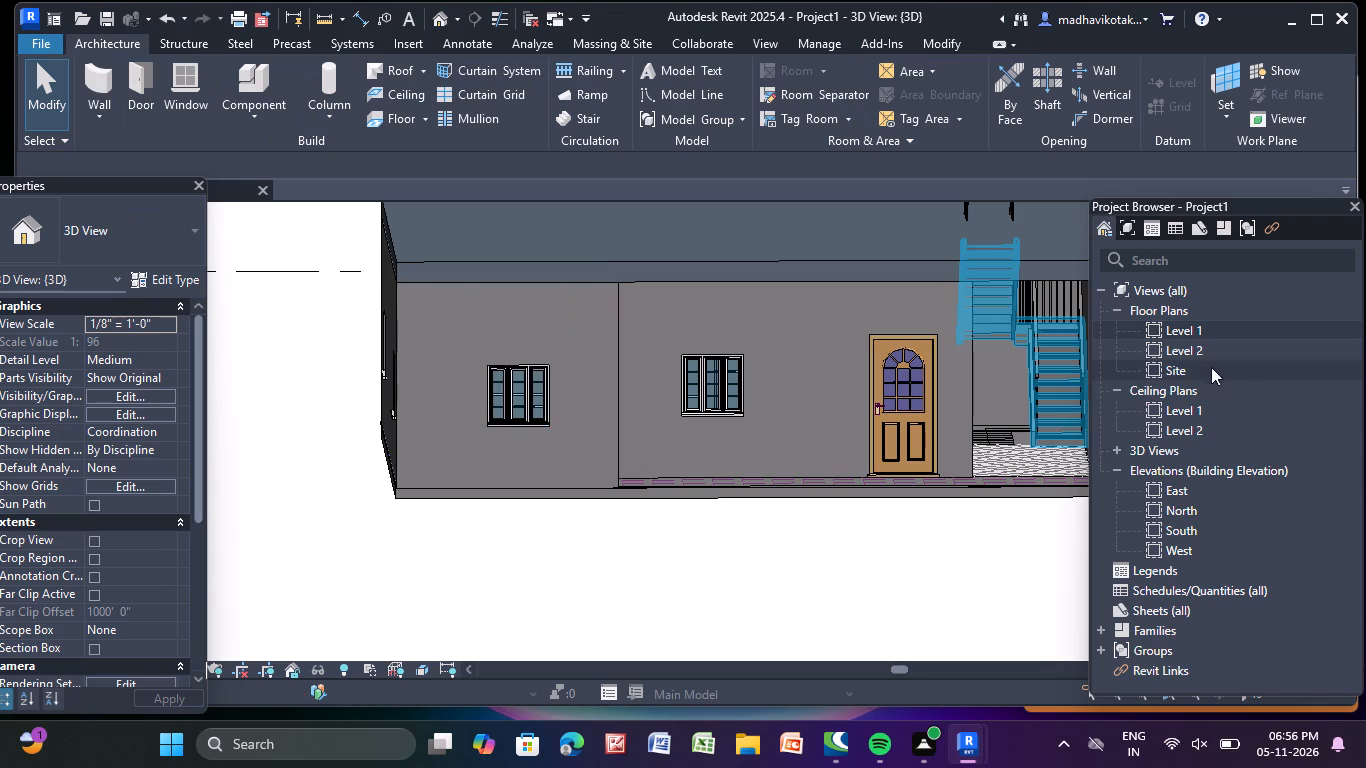
# Open the Level 1 floor plan and review the overall layout of both apartments and the foyer.
pyautogui.doubleClick(1259, 332)
pyautogui.click(1259, 332)
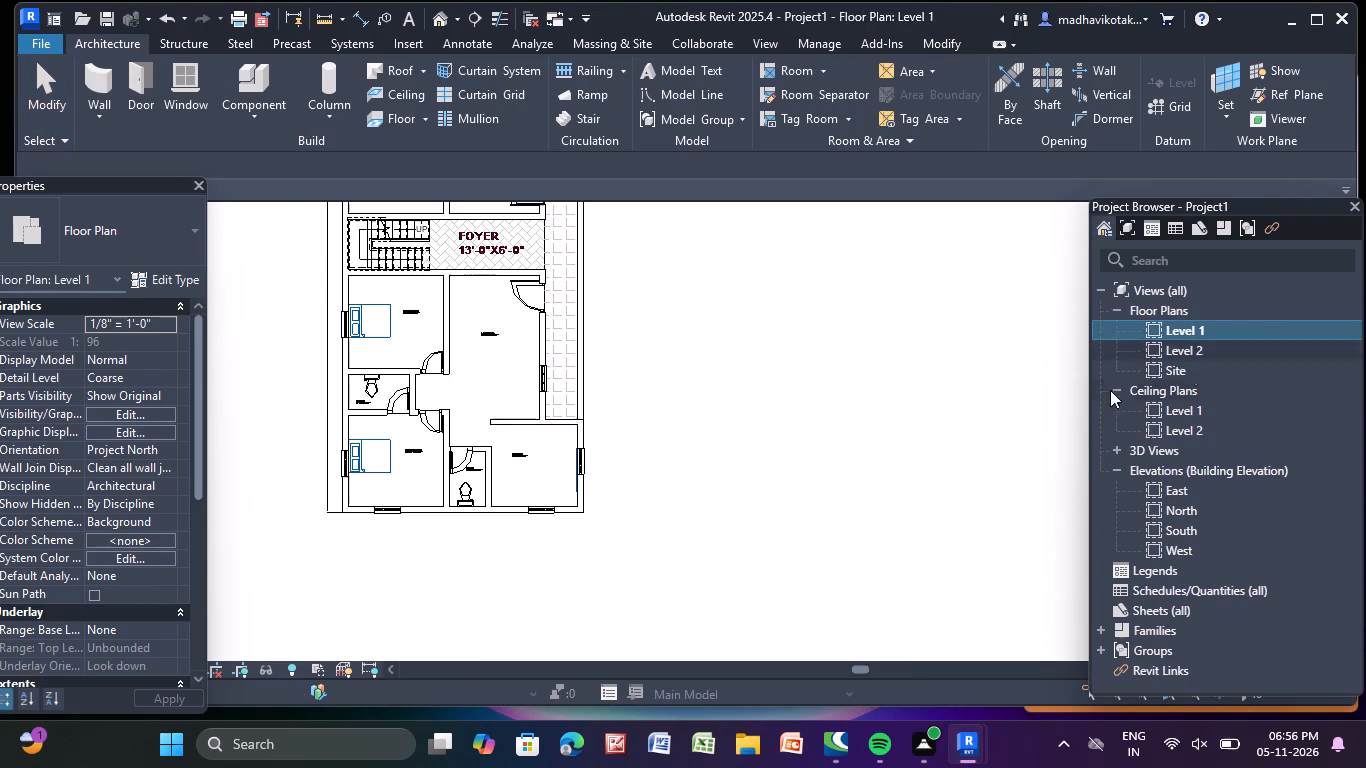
pyautogui.scroll(-3, 998, 400)
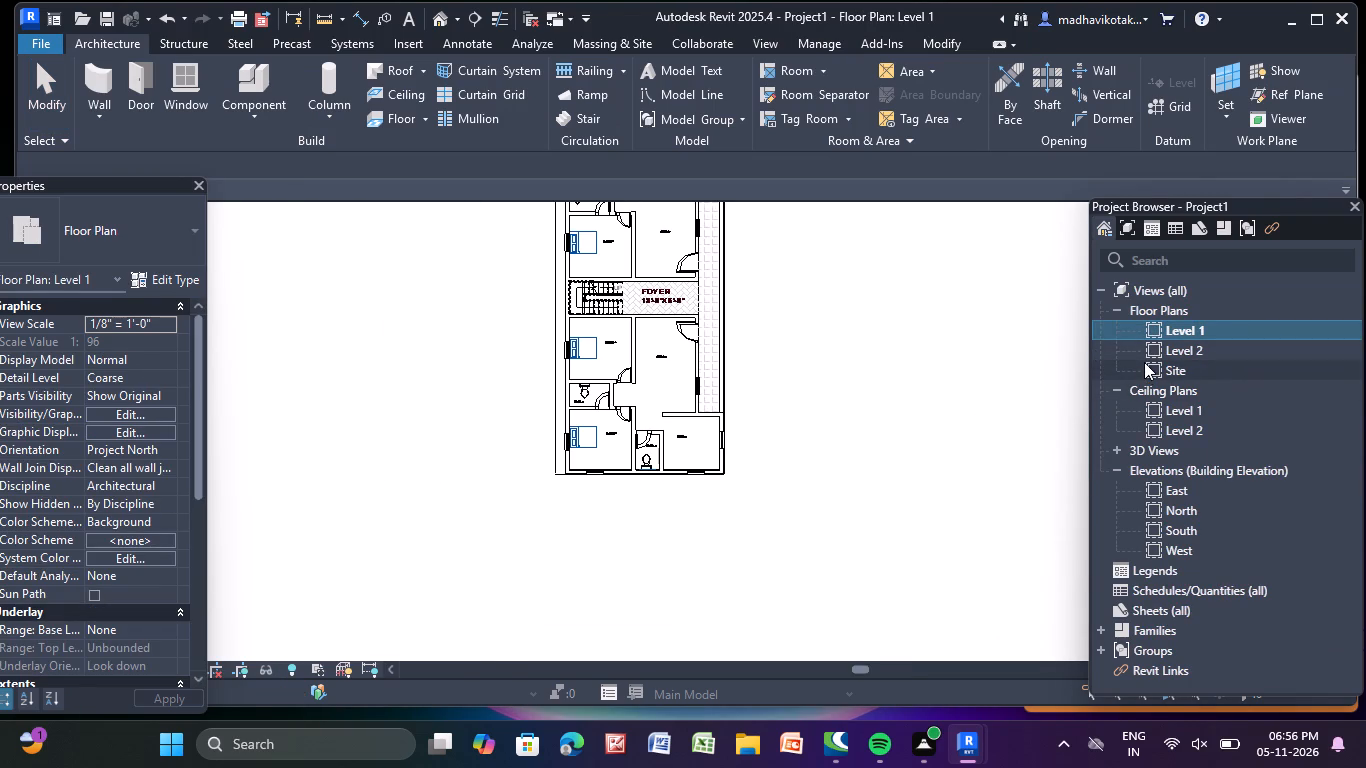
pyautogui.press('Escape')
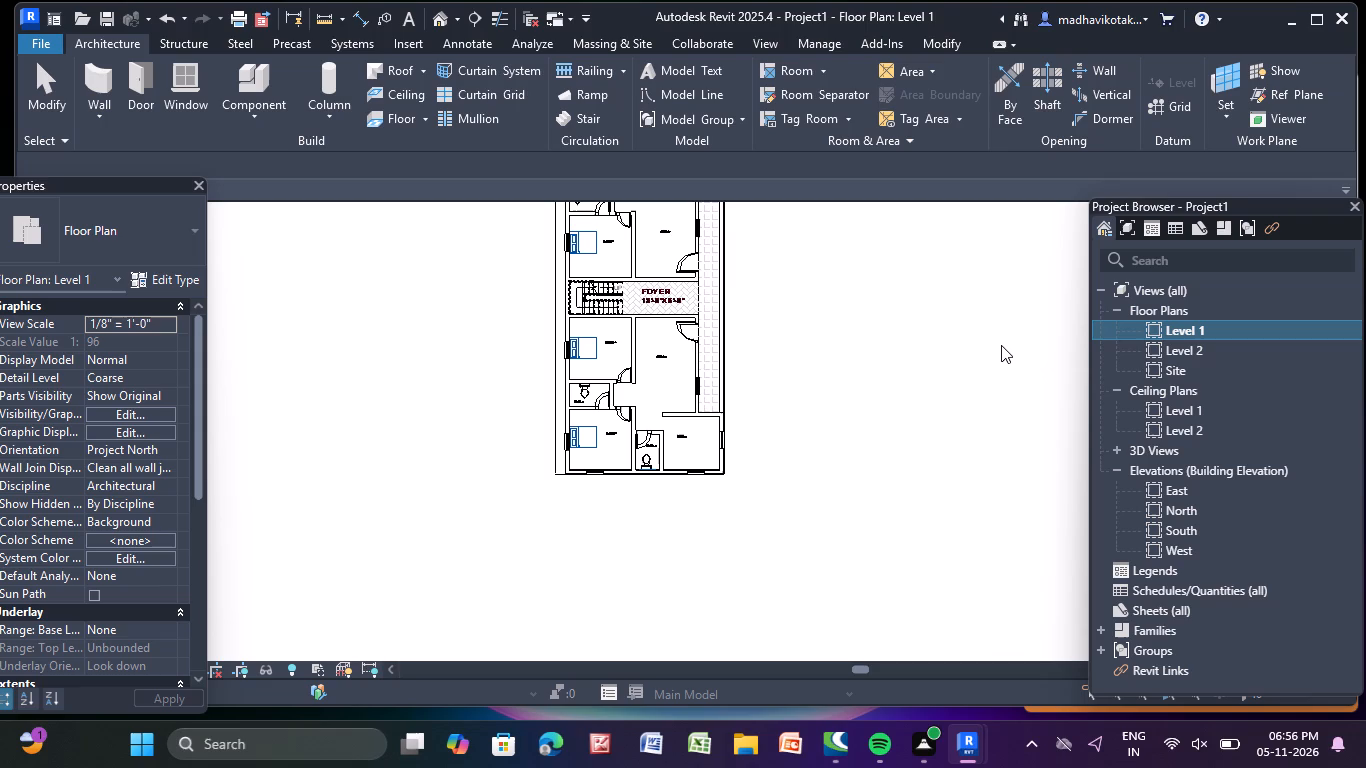
pyautogui.scroll(-2, 1001, 344)
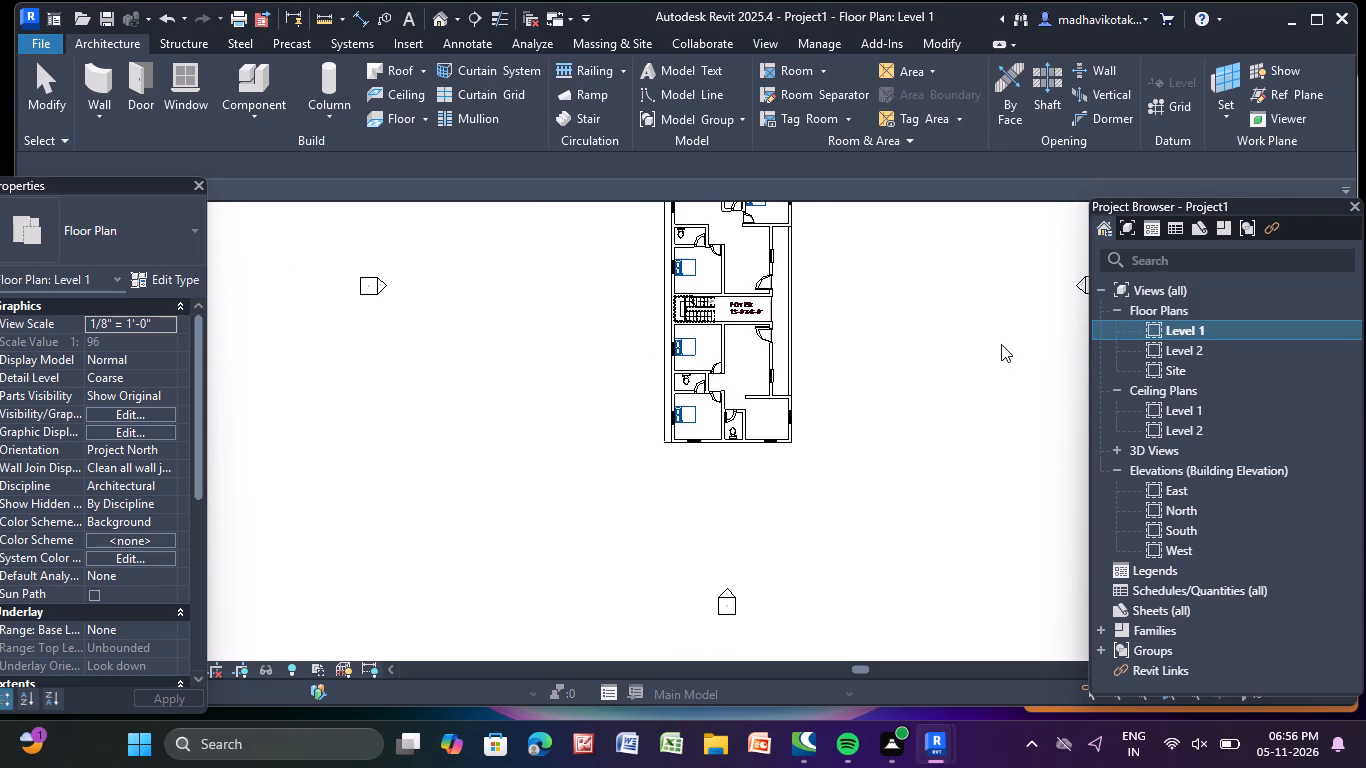
pyautogui.scroll(-1, 1001, 344)
pyautogui.moveTo(1001, 344); pyautogui.dragTo(766, 448, button='middle')
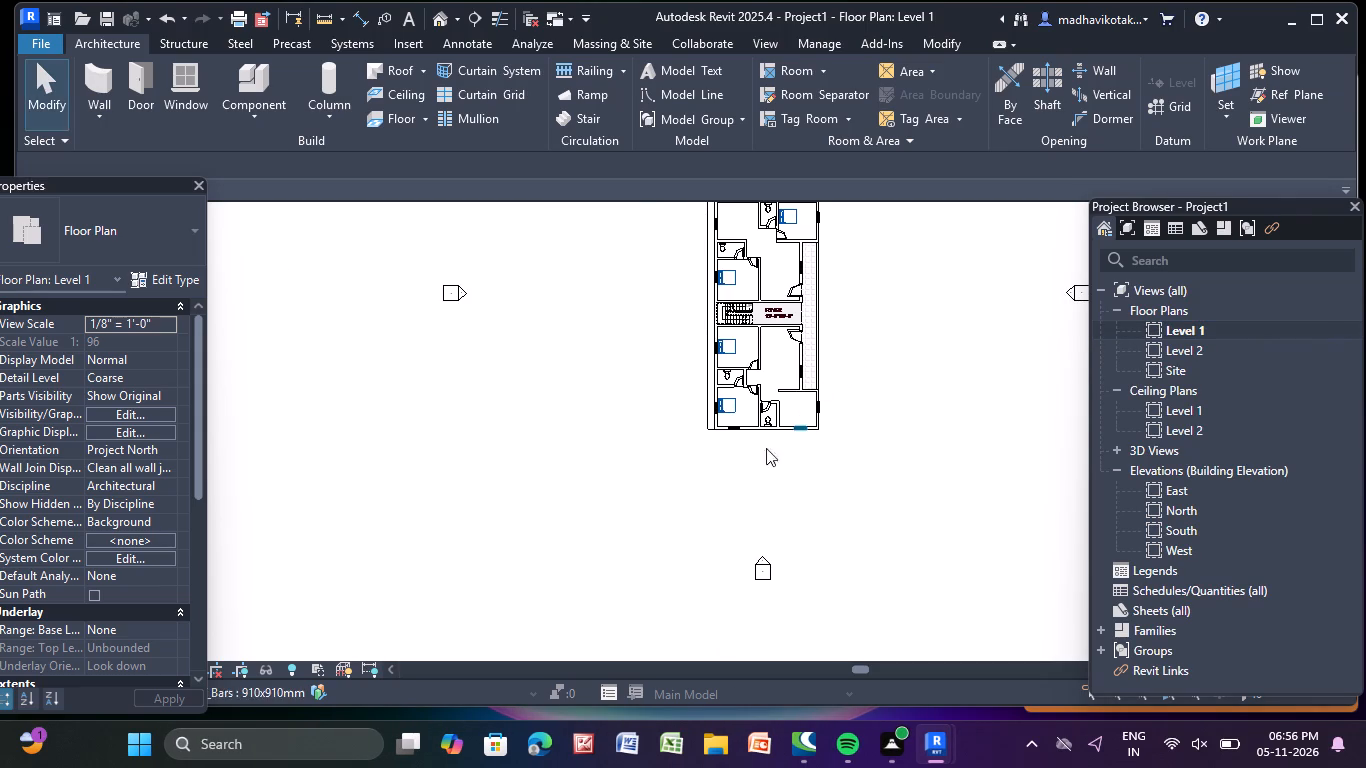
pyautogui.moveTo(766, 448); pyautogui.dragTo(704, 507, button='middle')
pyautogui.scroll(-3, 754, 386)
pyautogui.moveTo(754, 386); pyautogui.dragTo(564, 448, button='middle')
pyautogui.scroll(3, 564, 467)
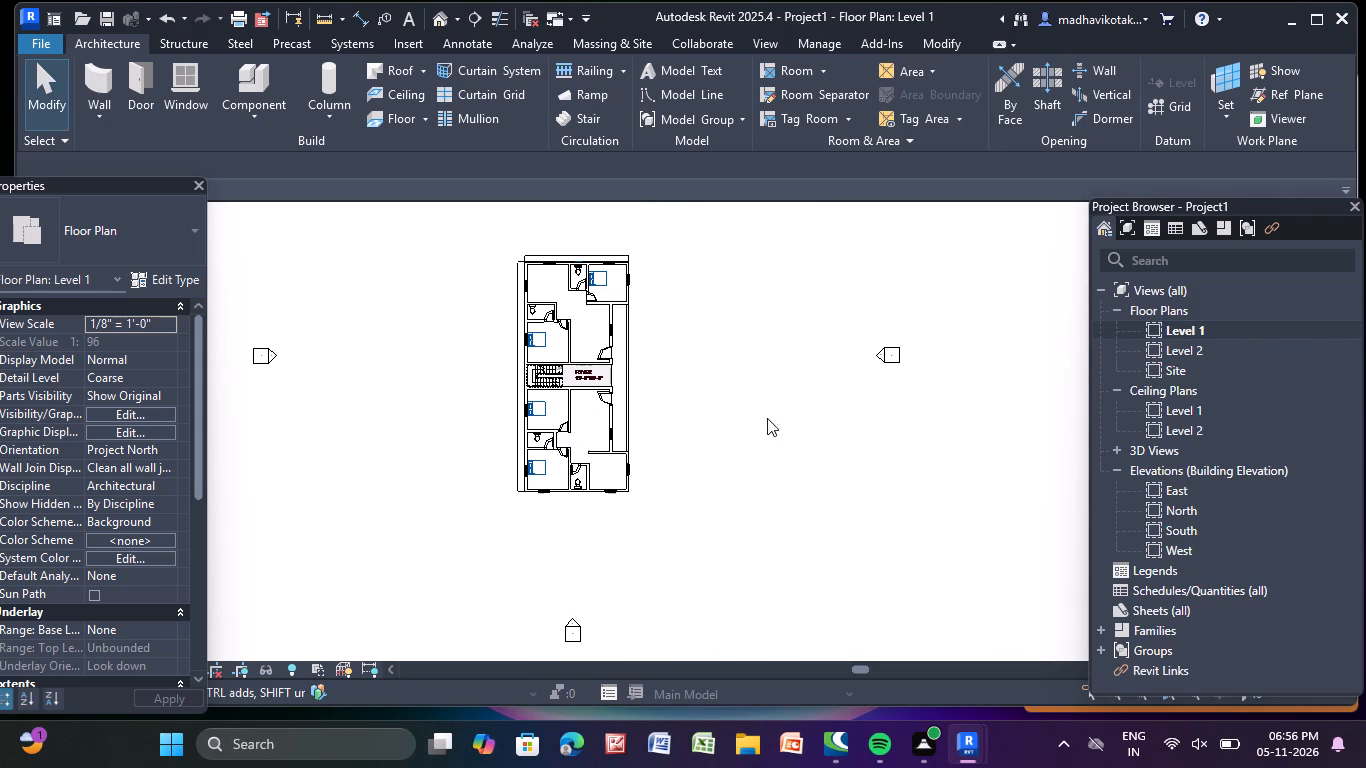
# In the North elevation, add three levels above Level 2 at 10'-0" intervals, using Pick Lines with a 10'-0" offset.
pyautogui.doubleClick(1200, 512)
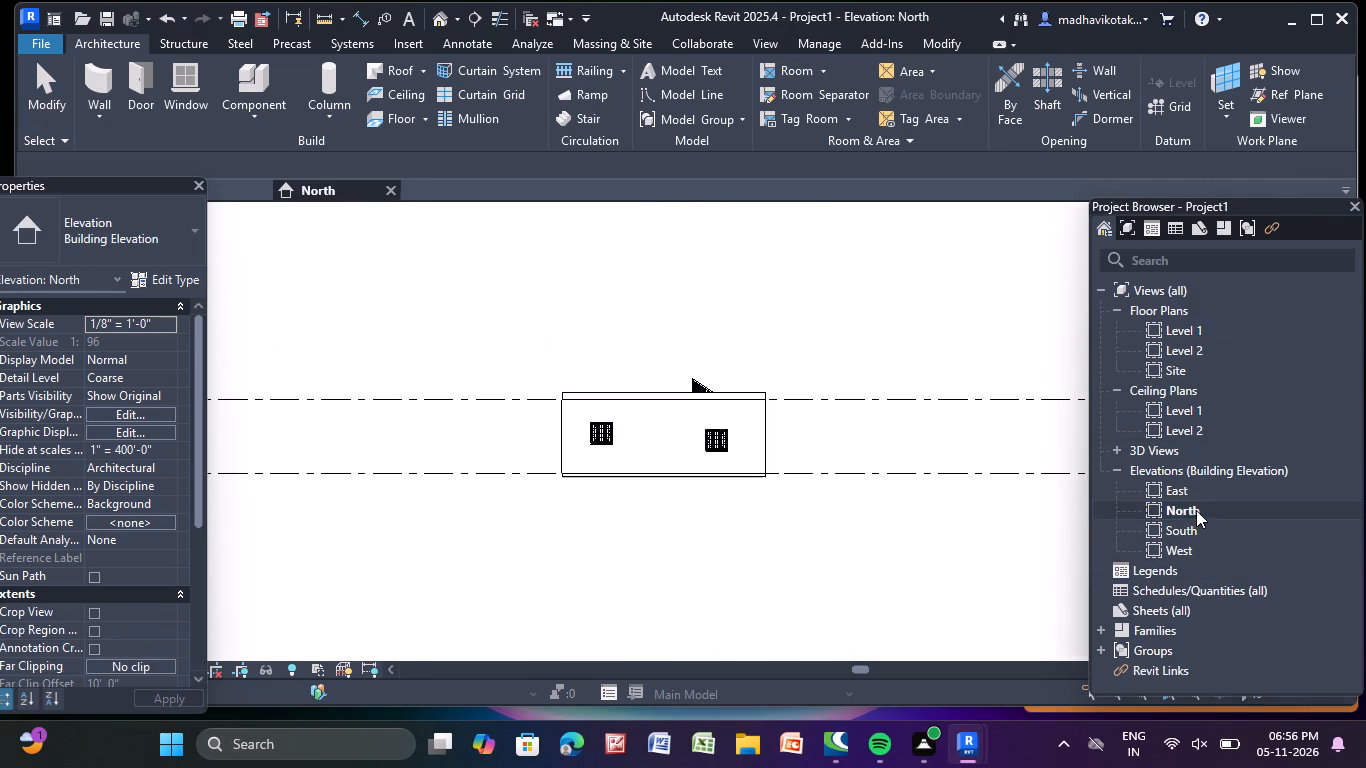
pyautogui.scroll(-2, 806, 410)
pyautogui.moveTo(744, 402); pyautogui.dragTo(542, 409, button='middle')
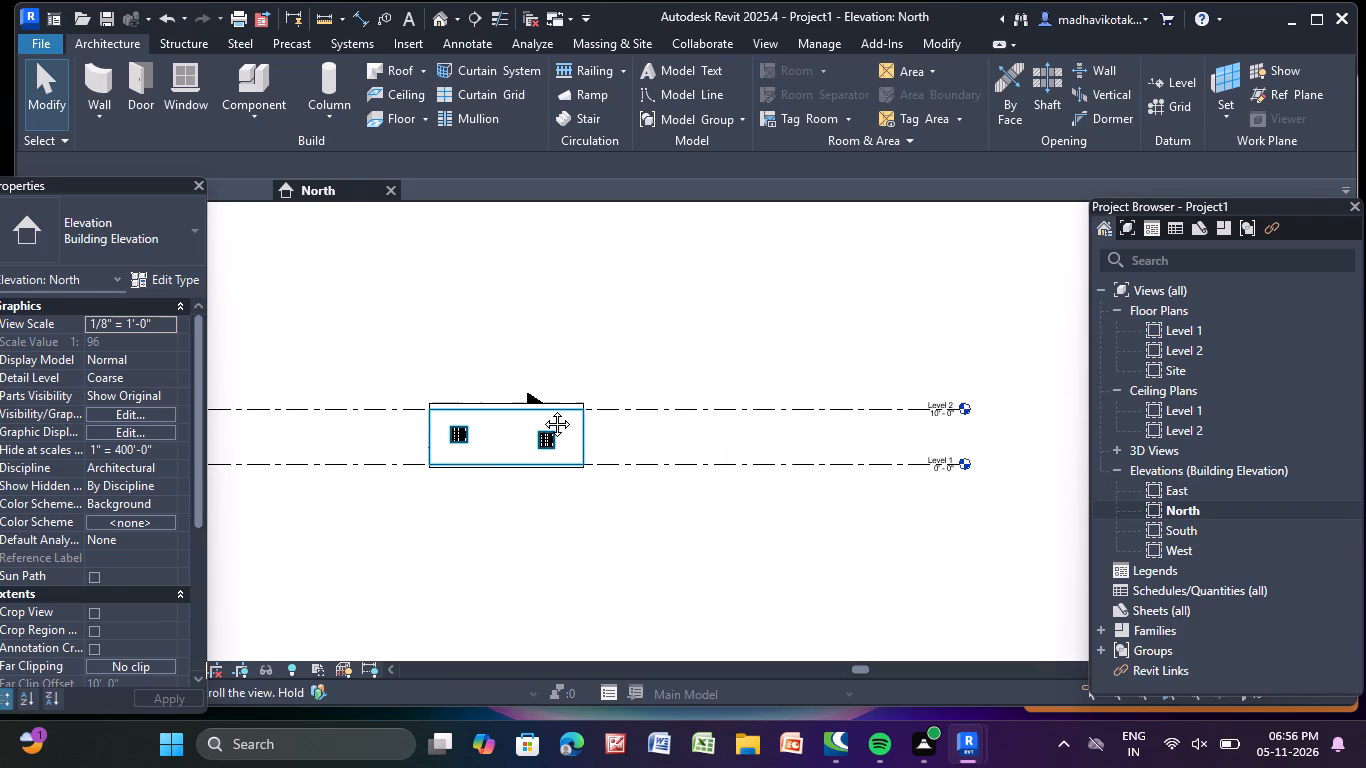
pyautogui.moveTo(542, 409); pyautogui.dragTo(540, 409, button='middle')
pyautogui.click(1167, 79)
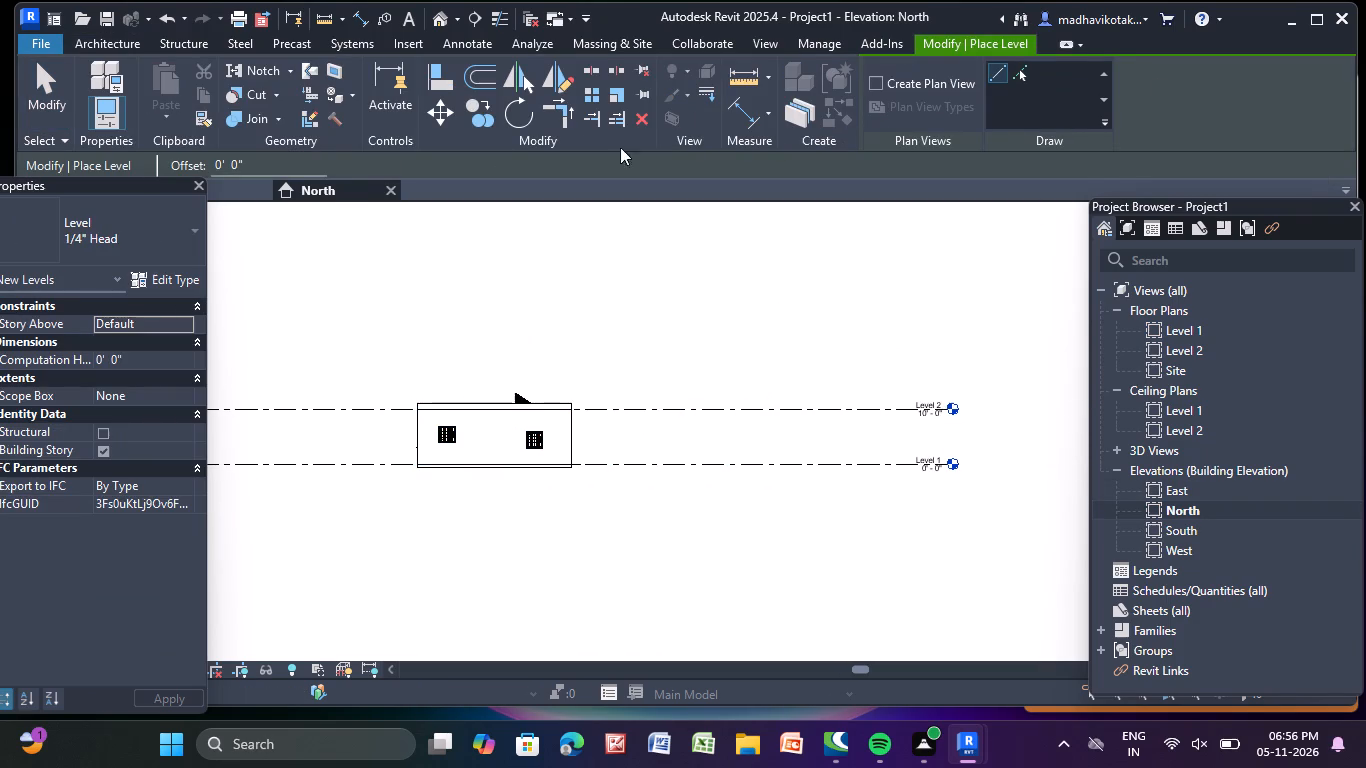
pyautogui.click(282, 163)
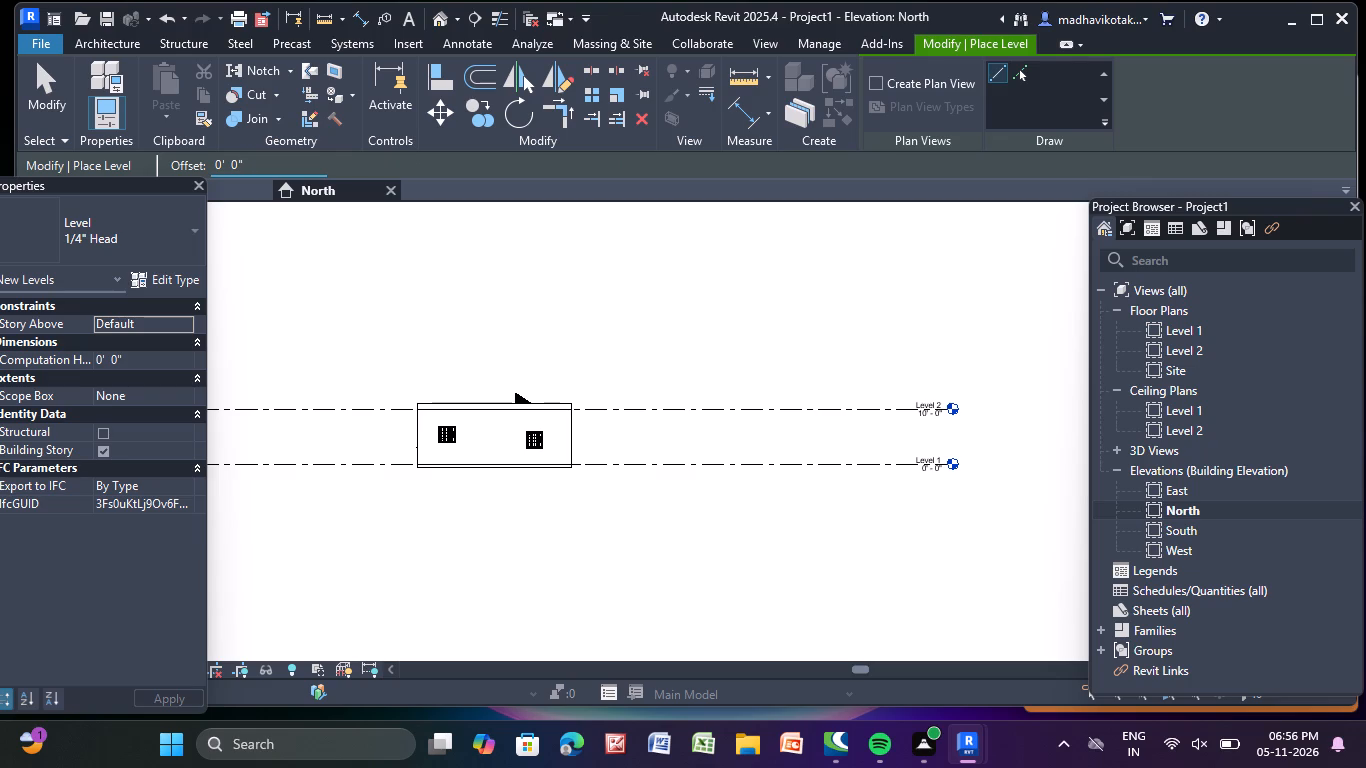
pyautogui.press('BackSpace')
pyautogui.press('BackSpace')
pyautogui.press('BackSpace')
pyautogui.press('BackSpace')
pyautogui.press('BackSpace')
pyautogui.write('10')
pyautogui.press("'")
pyautogui.press('Return')
pyautogui.click(1017, 73)
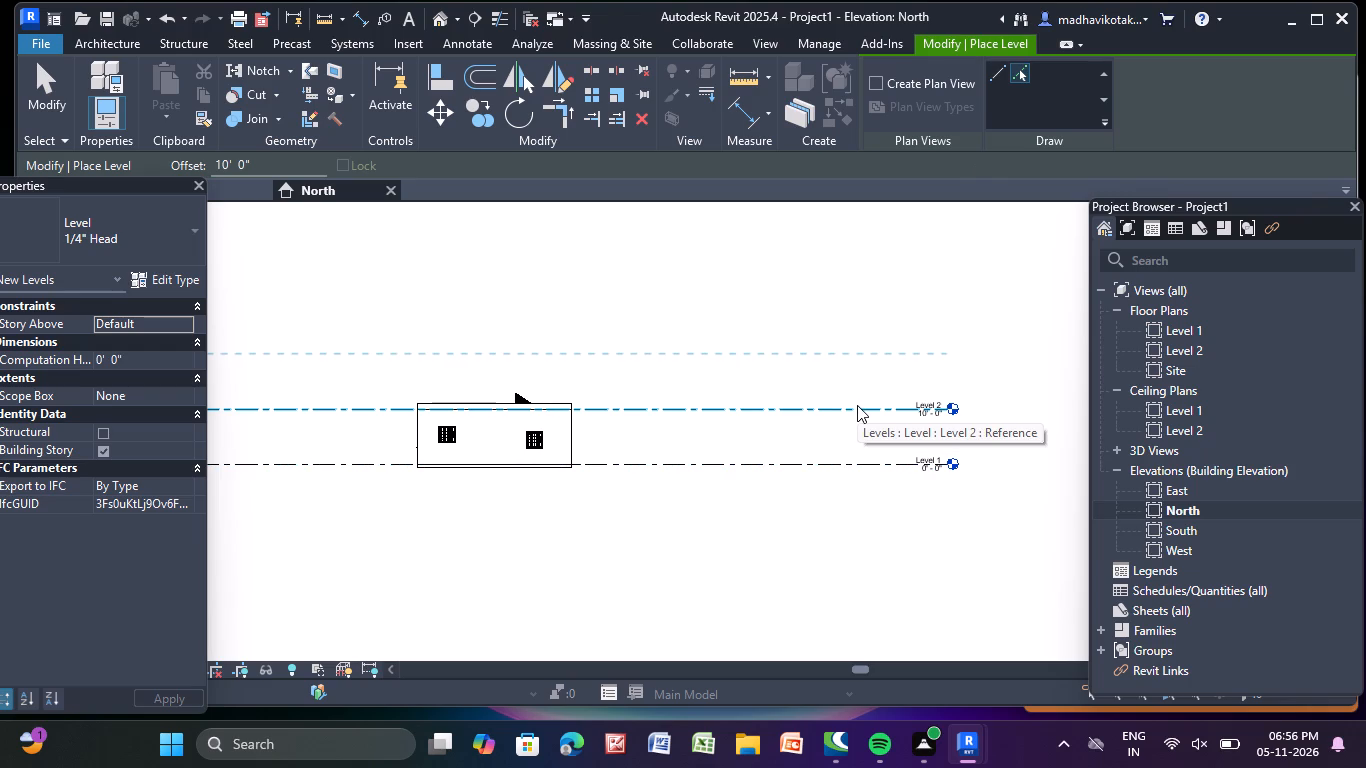
pyautogui.click(857, 405)
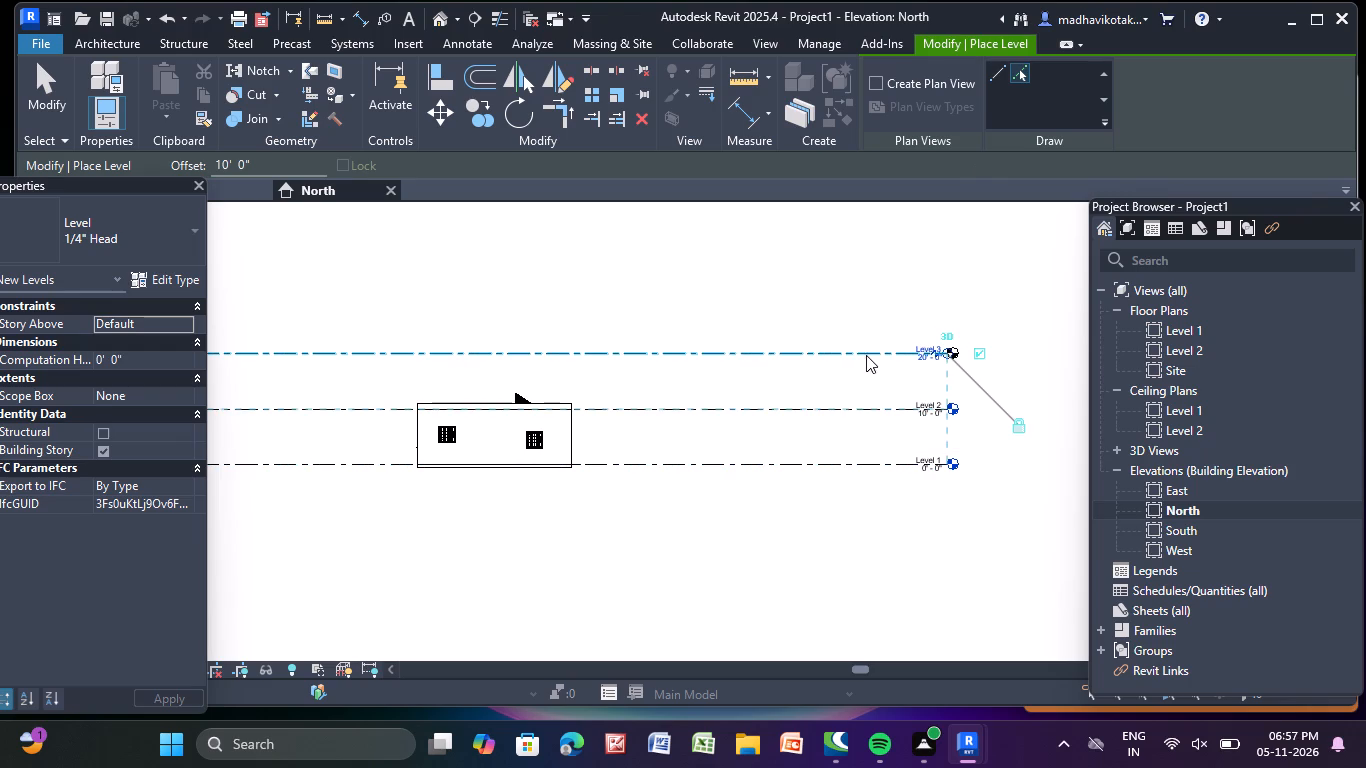
pyautogui.click(871, 352)
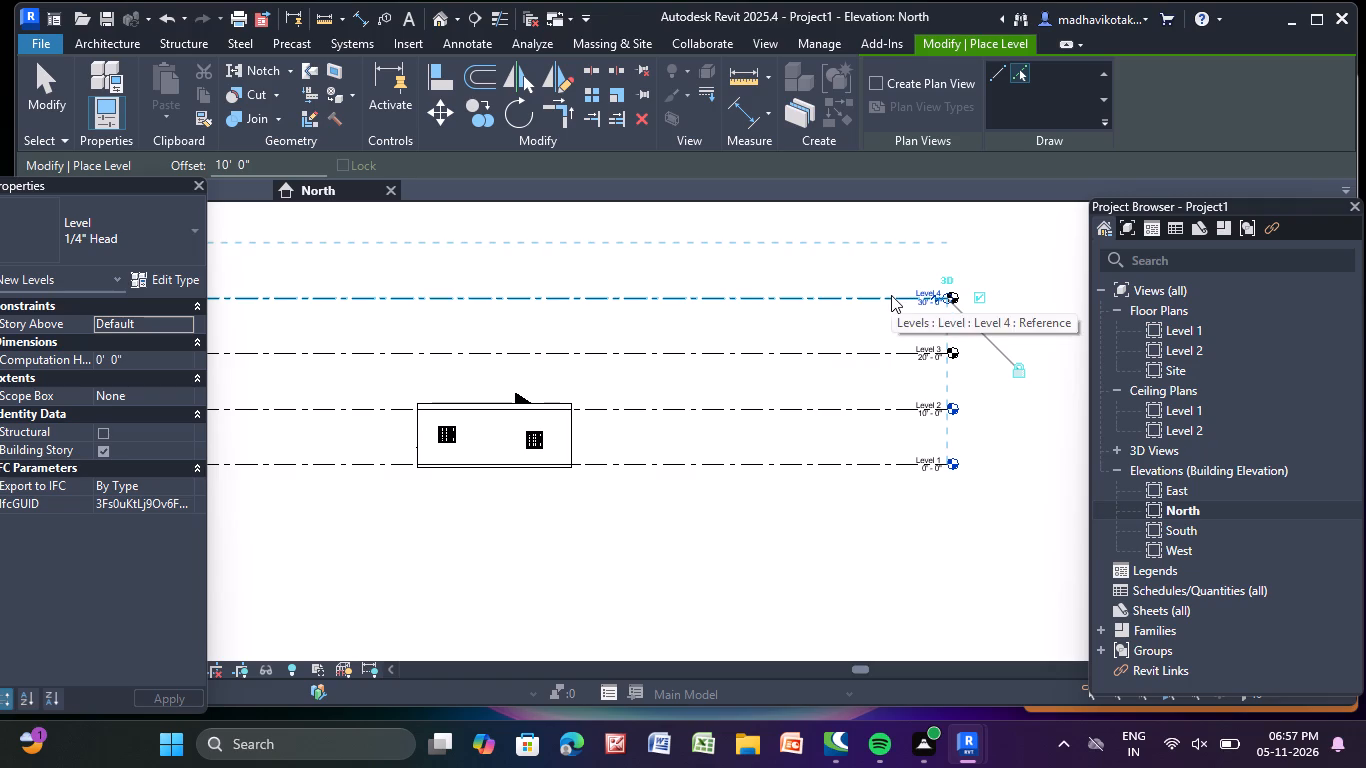
pyautogui.click(891, 295)
pyautogui.press('Escape')
pyautogui.press('Escape')
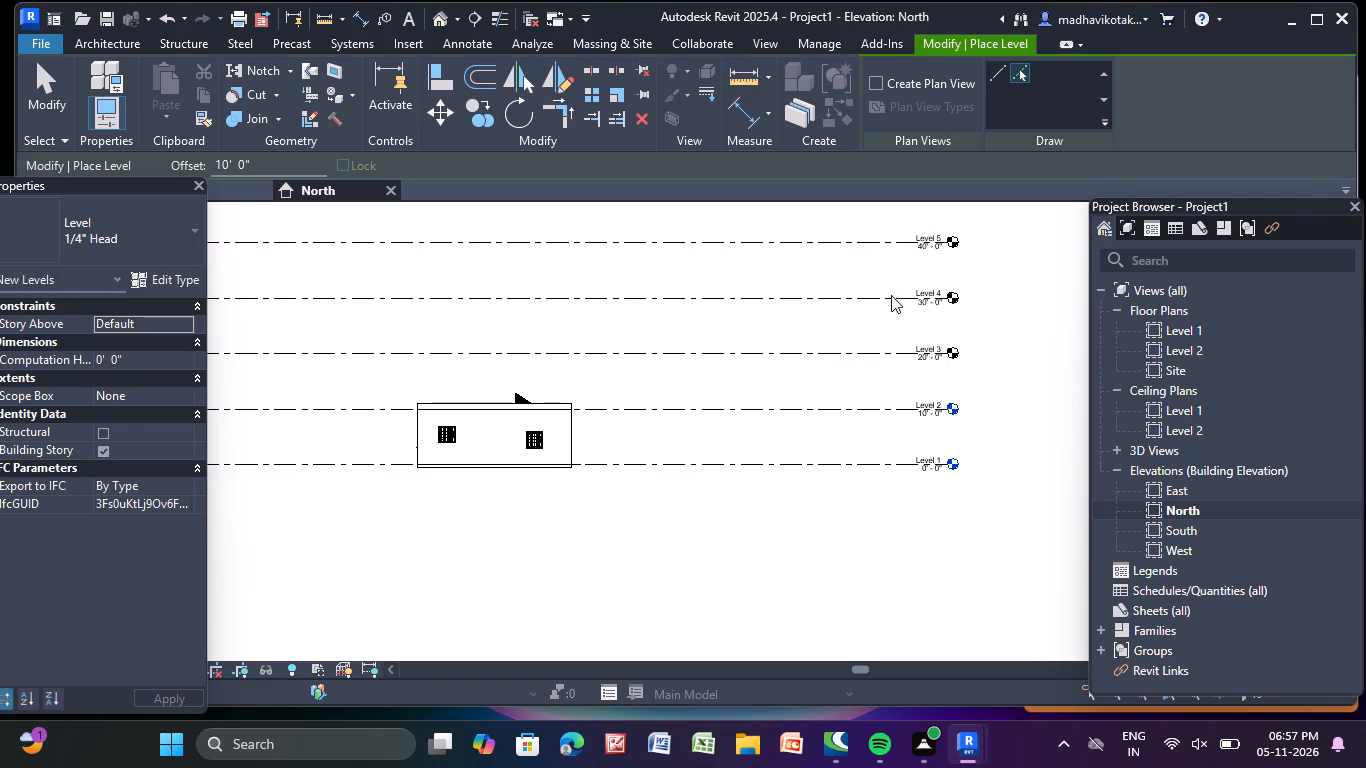
pyautogui.press('Escape')
# Copy the entire ground storey in the North elevation and paste it aligned to Level 2, Level 3 and Level 4.
pyautogui.moveTo(727, 515); pyautogui.dragTo(811, 489, button='middle')
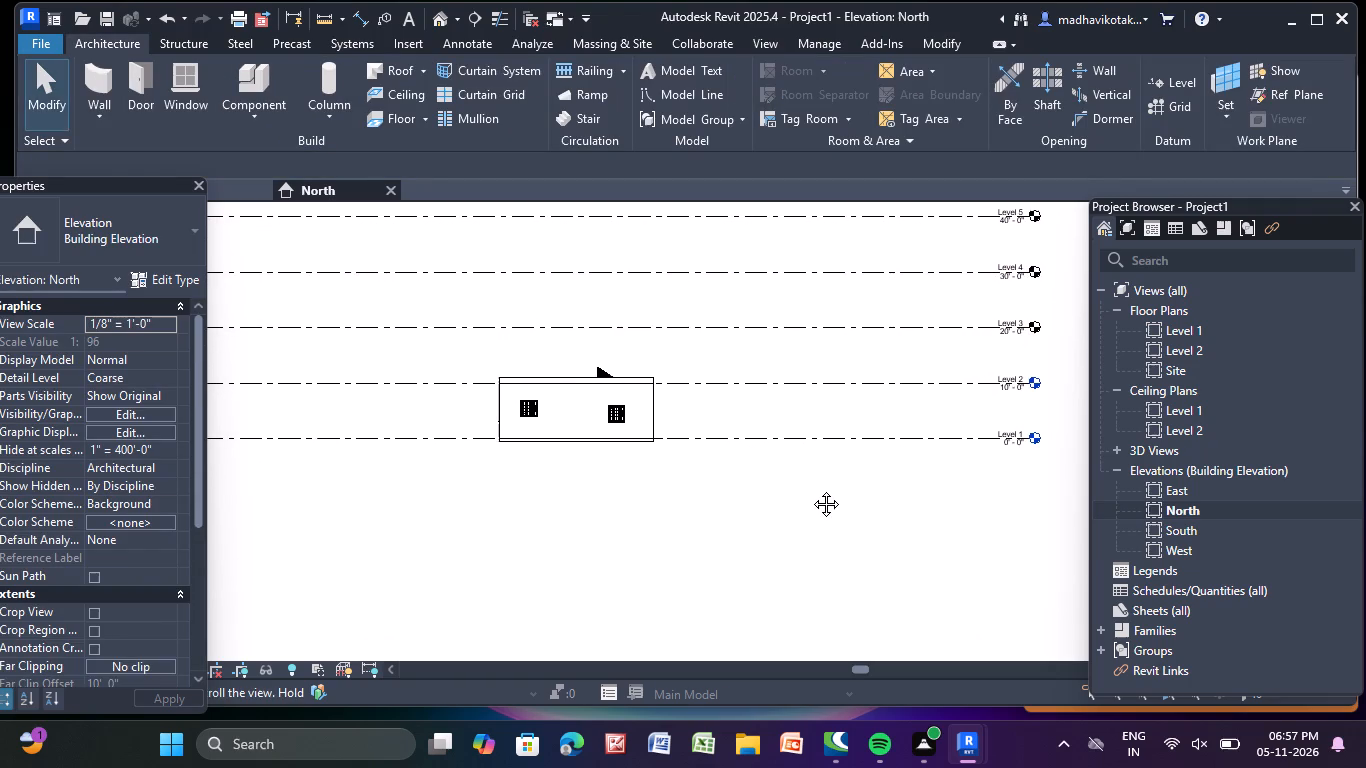
pyautogui.moveTo(811, 489); pyautogui.dragTo(813, 488, button='middle')
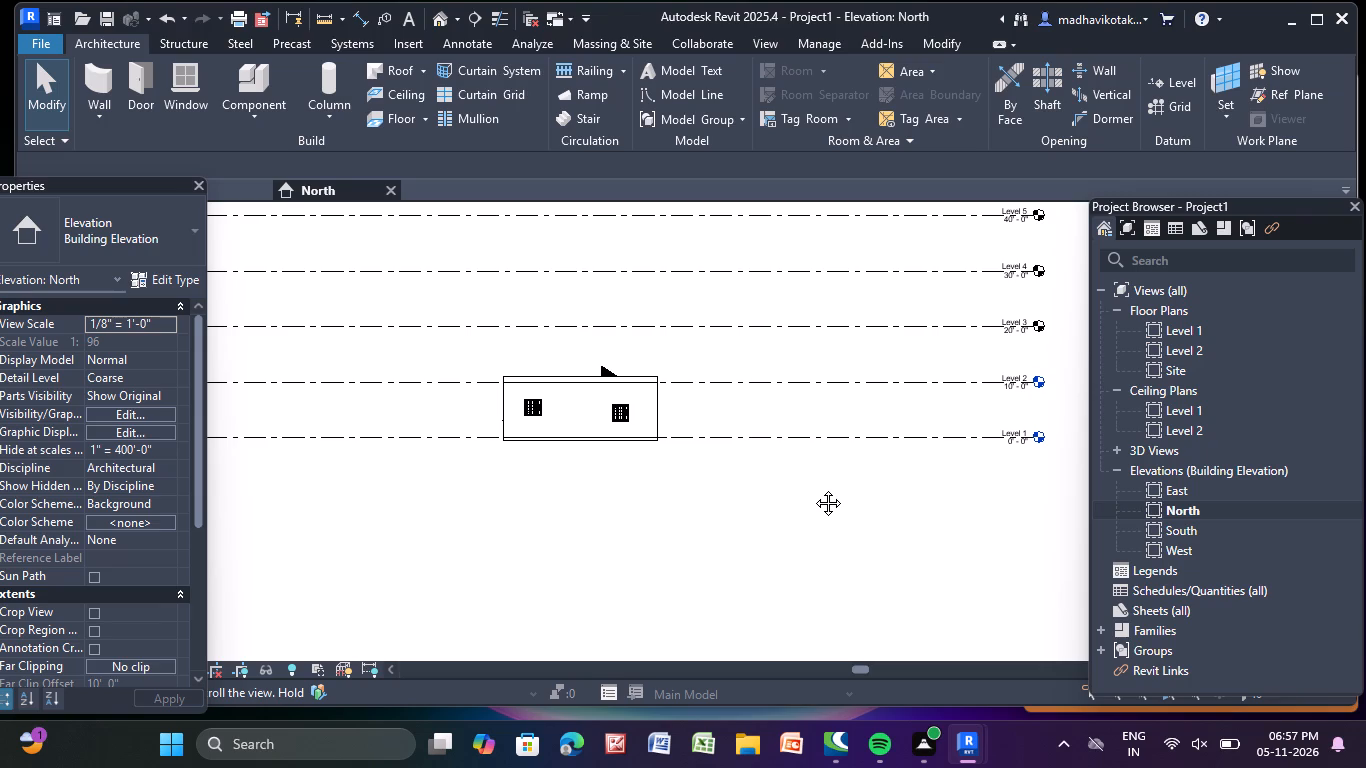
pyautogui.moveTo(813, 488); pyautogui.dragTo(813, 487, button='middle')
pyautogui.scroll(2, 670, 431)
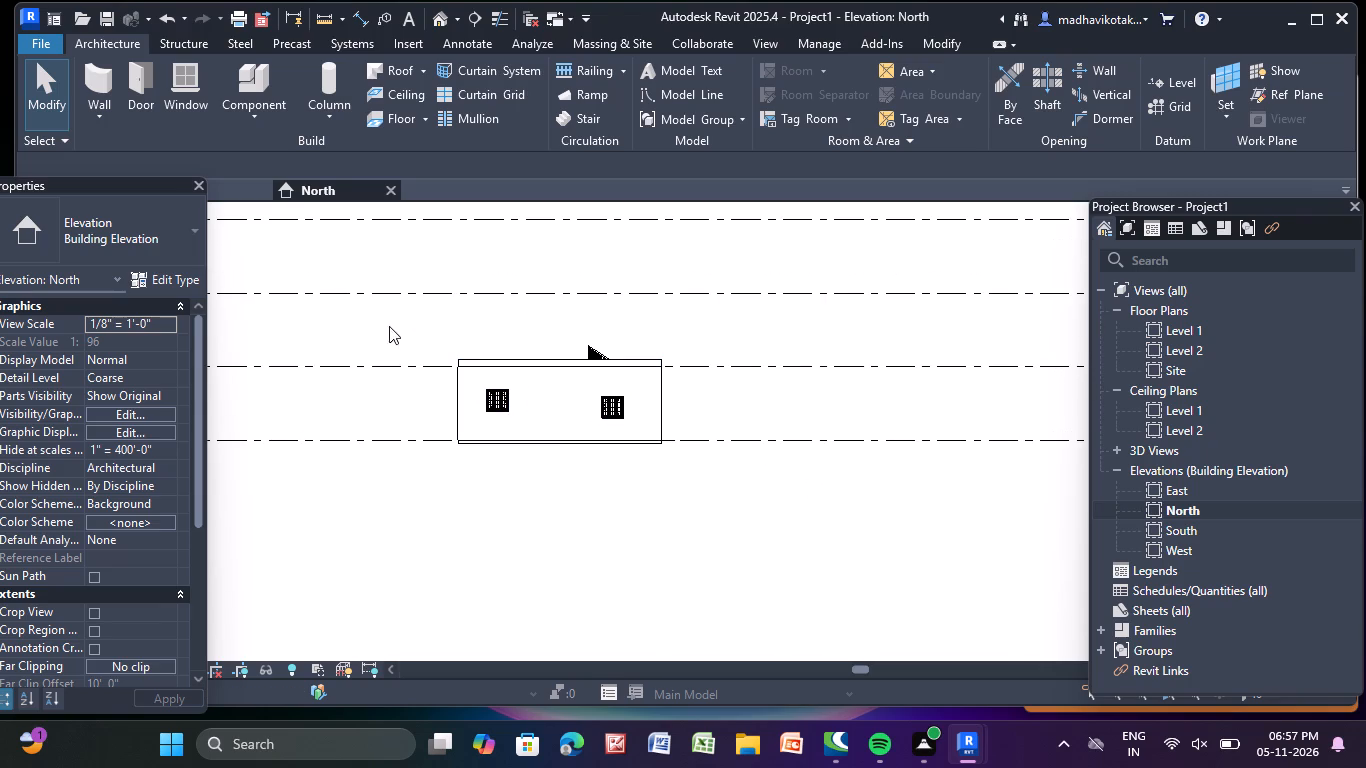
pyautogui.moveTo(389, 326); pyautogui.dragTo(740, 476)
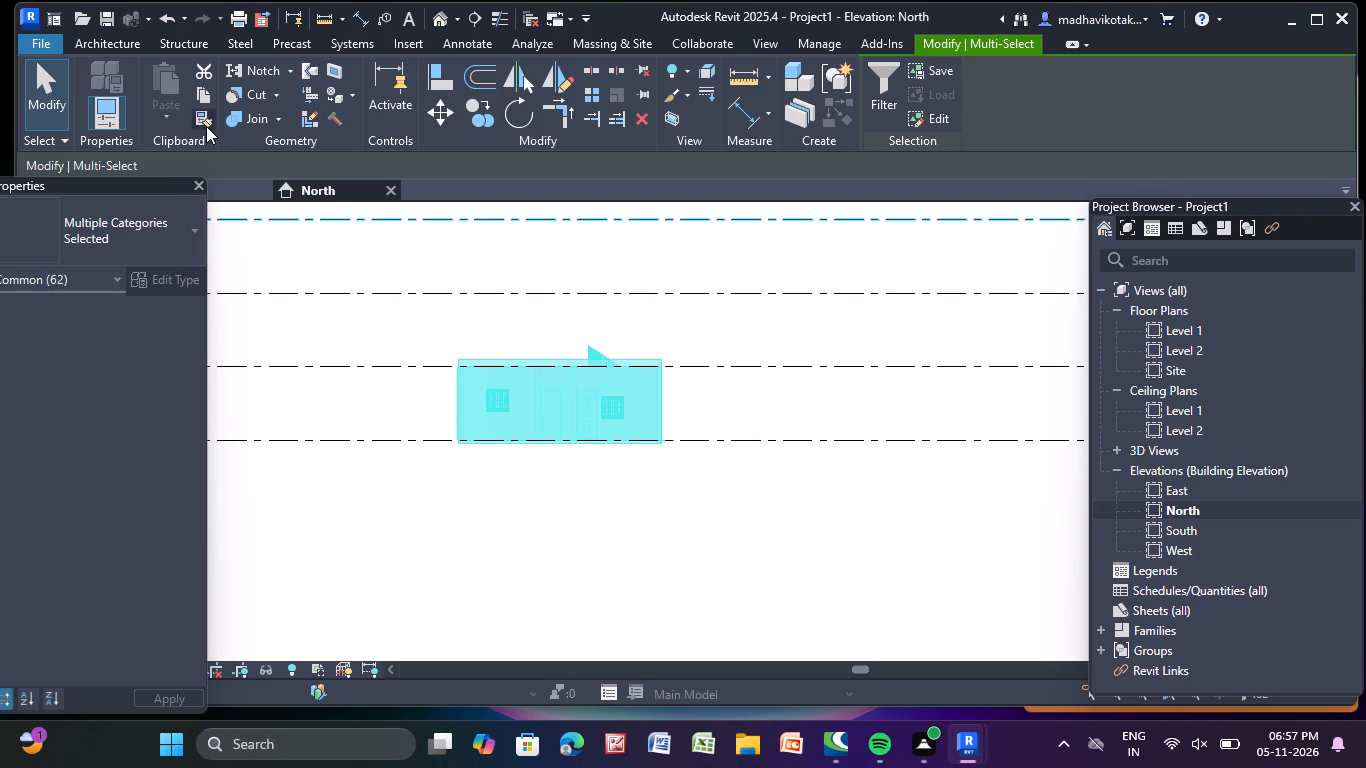
pyautogui.click(203, 93)
pyautogui.click(167, 117)
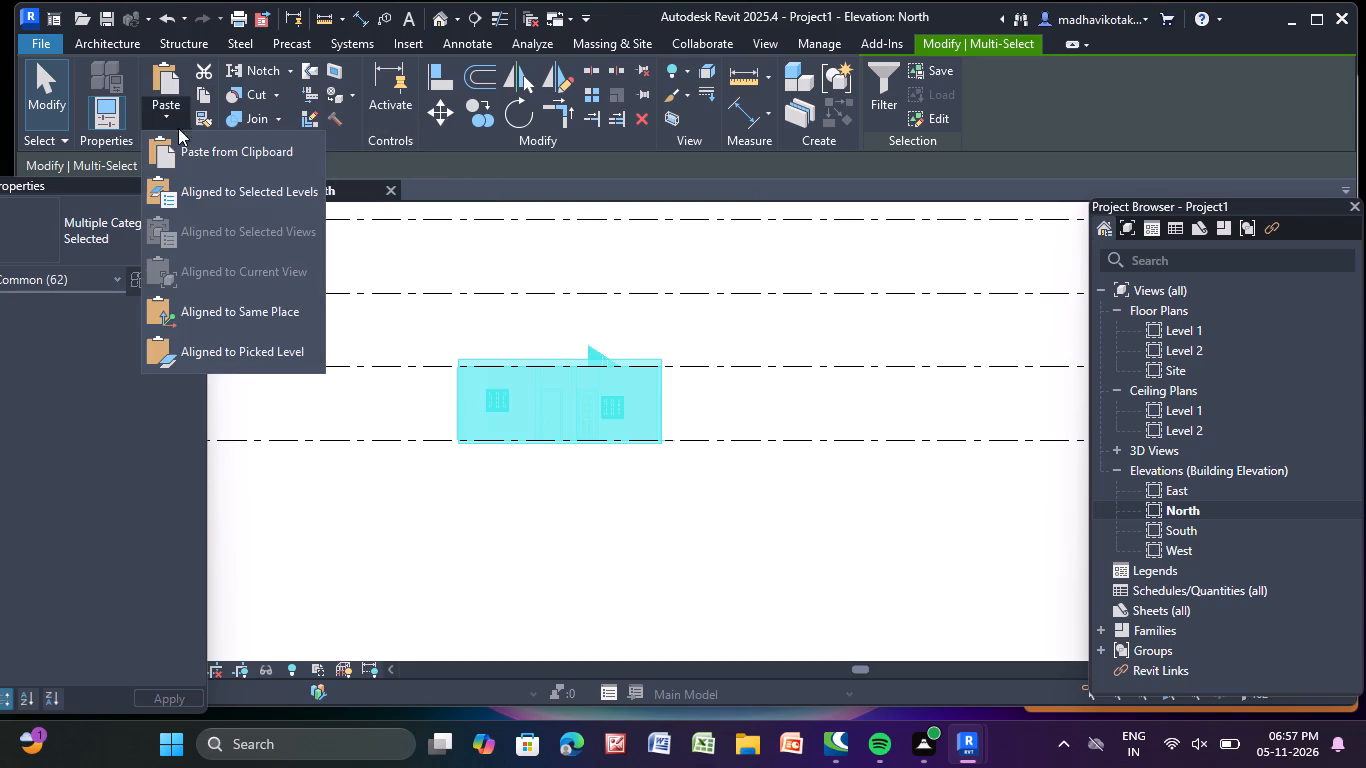
pyautogui.click(238, 189)
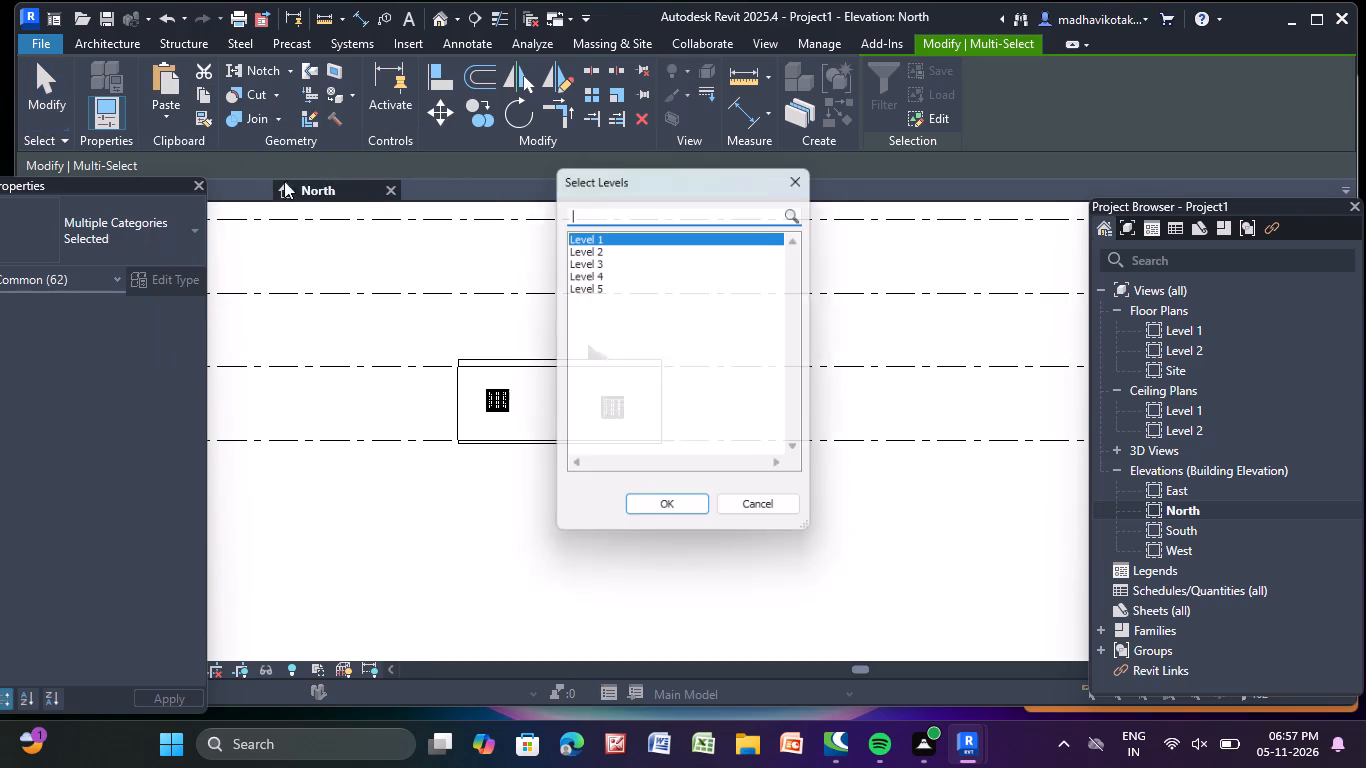
pyautogui.moveTo(603, 247); pyautogui.dragTo(602, 257)
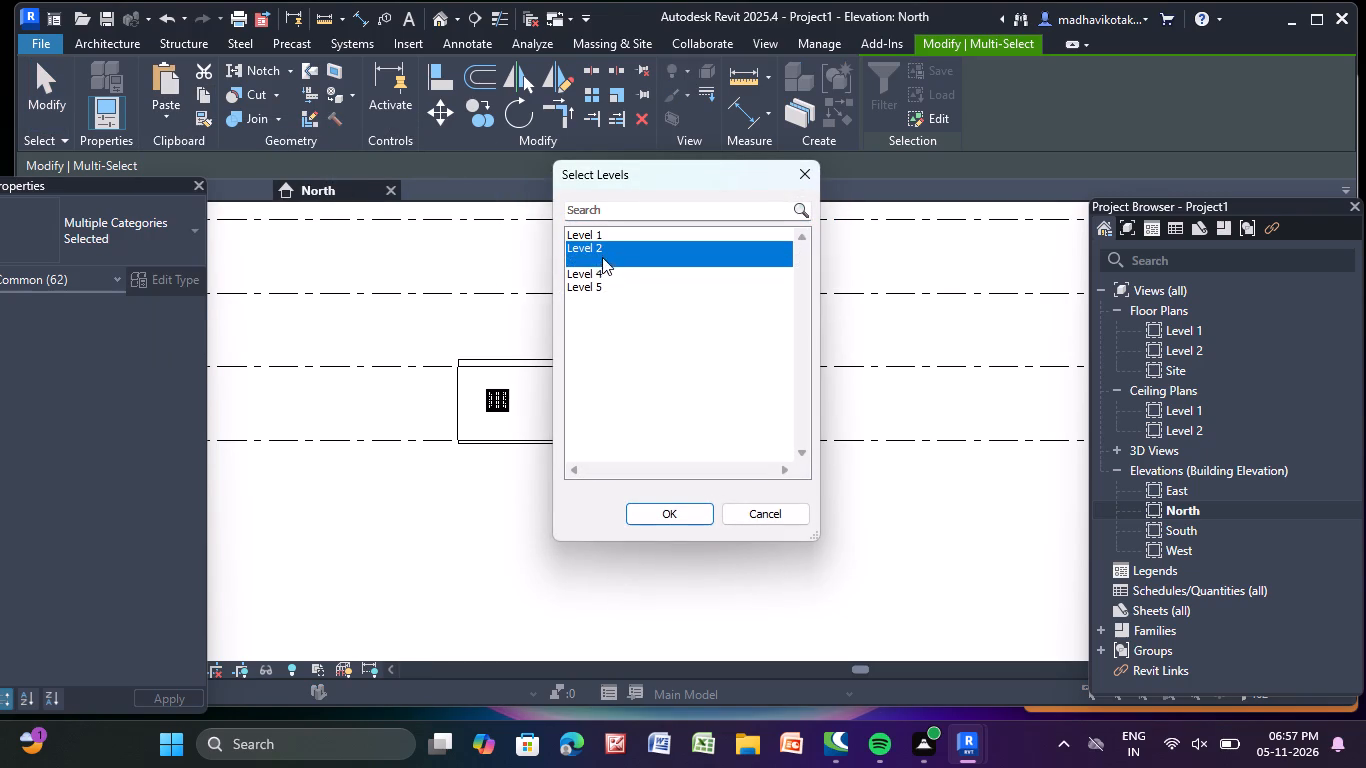
pyautogui.moveTo(602, 257); pyautogui.dragTo(600, 270)
pyautogui.click(696, 509)
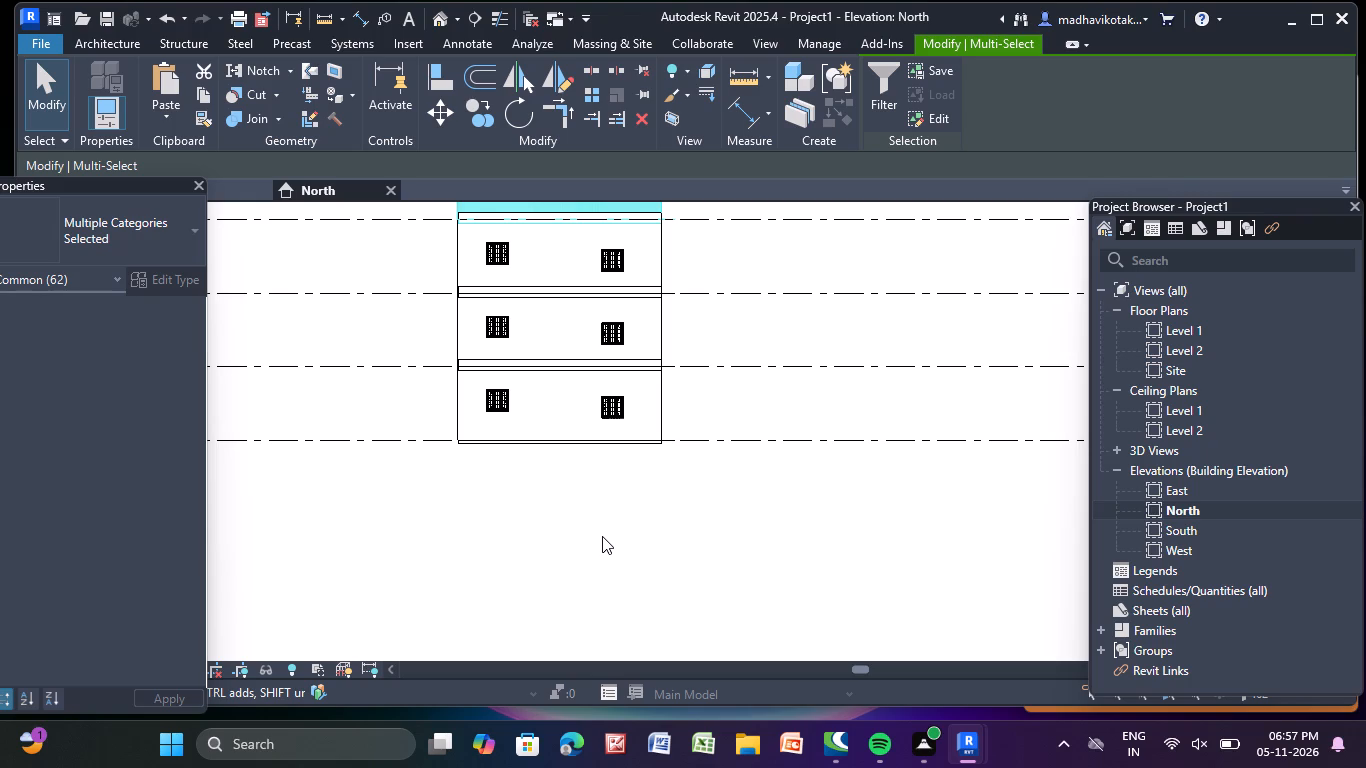
pyautogui.click(602, 536)
pyautogui.scroll(-3, 607, 524)
pyautogui.moveTo(607, 524); pyautogui.dragTo(625, 540, button='middle')
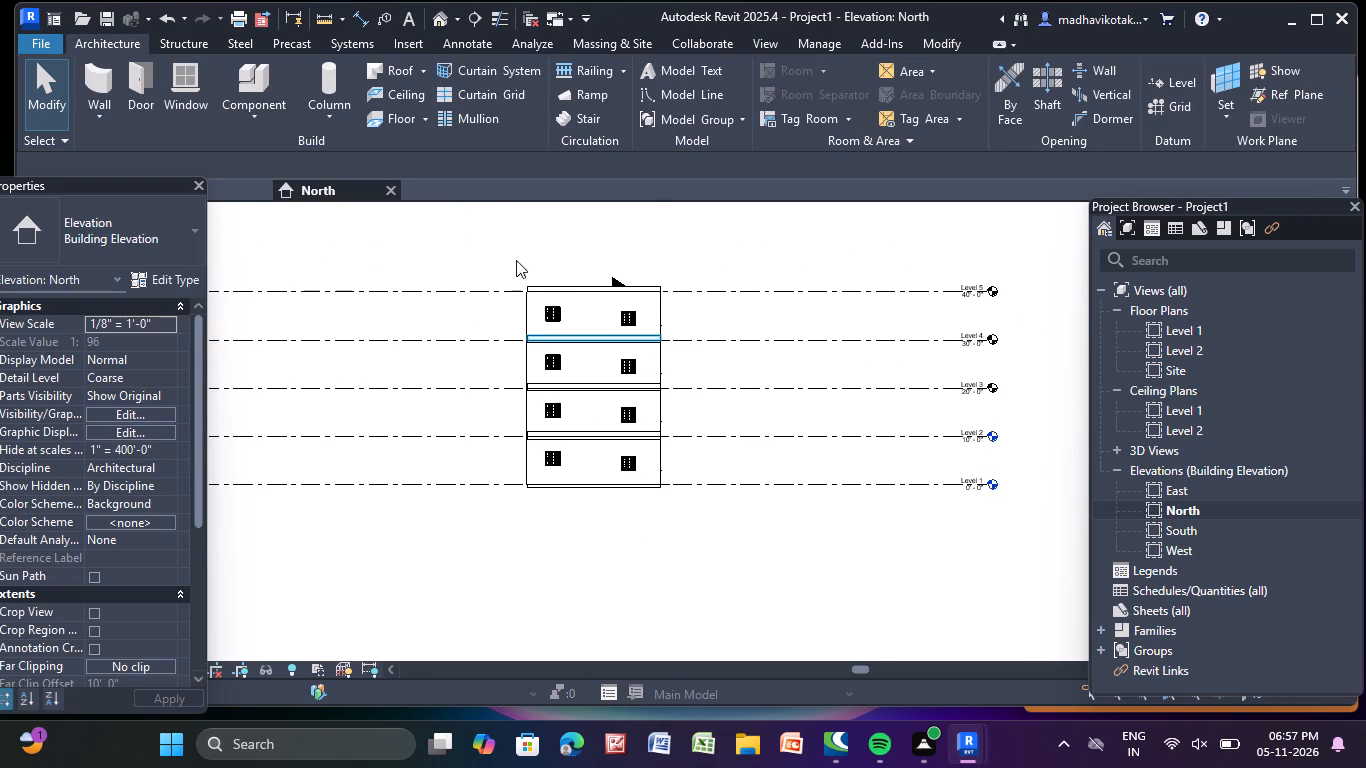
# In the 3D view, examine the stacked storeys from several angles, checking the corridor facade, doors, windows and stairs.
pyautogui.click(441, 11)
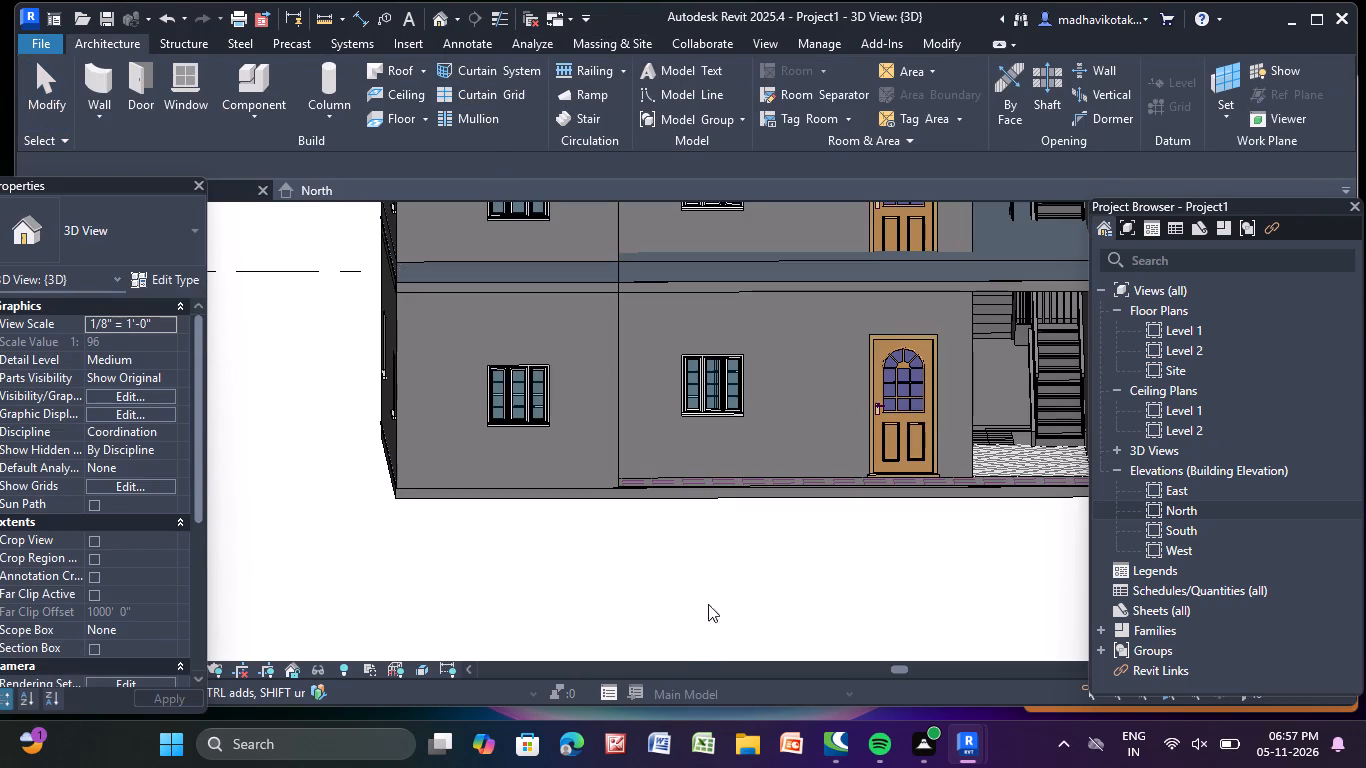
pyautogui.scroll(-3, 761, 563)
pyautogui.scroll(-2, 934, 586)
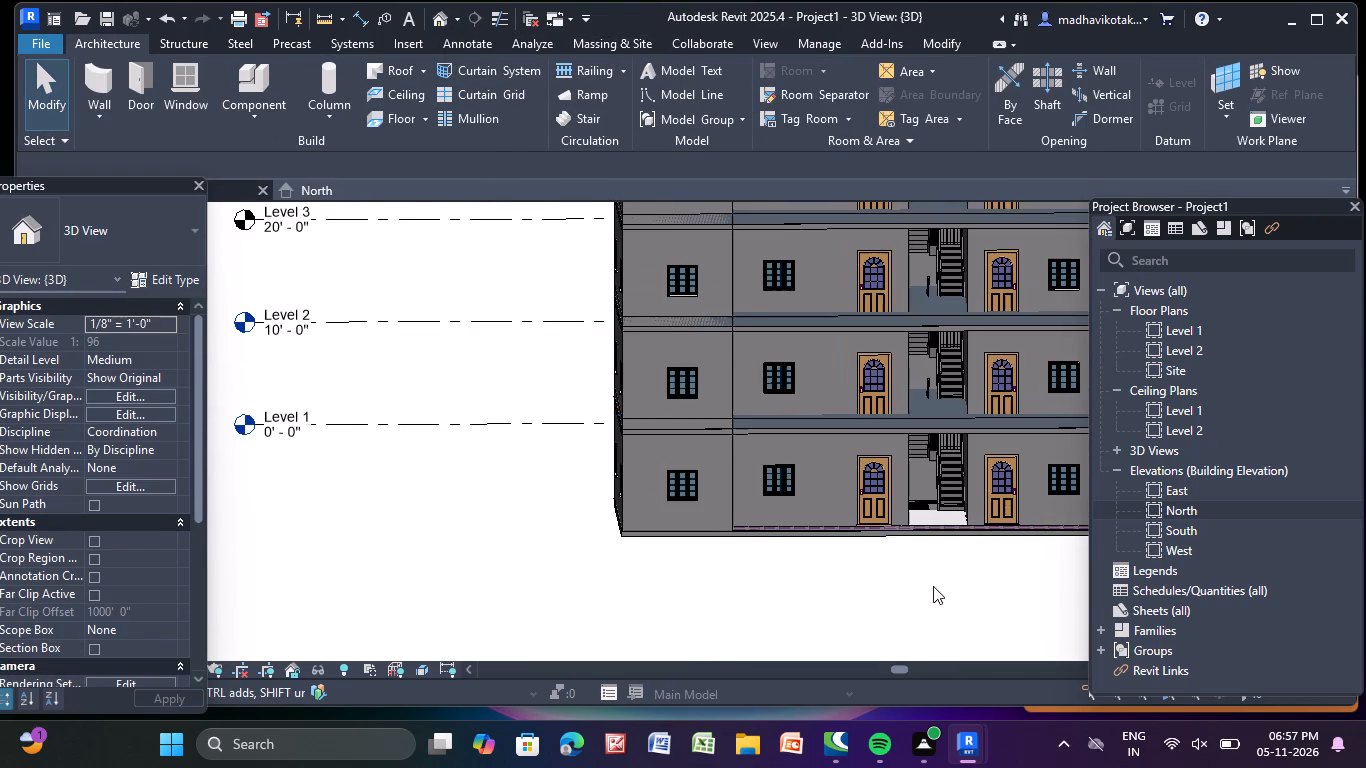
pyautogui.moveTo(932, 585); pyautogui.dragTo(903, 579, button='middle')
pyautogui.scroll(-5, 907, 580)
pyautogui.keyDown('shift'); pyautogui.moveTo(924, 600); pyautogui.dragTo(951, 618, button='middle'); pyautogui.keyUp('shift')
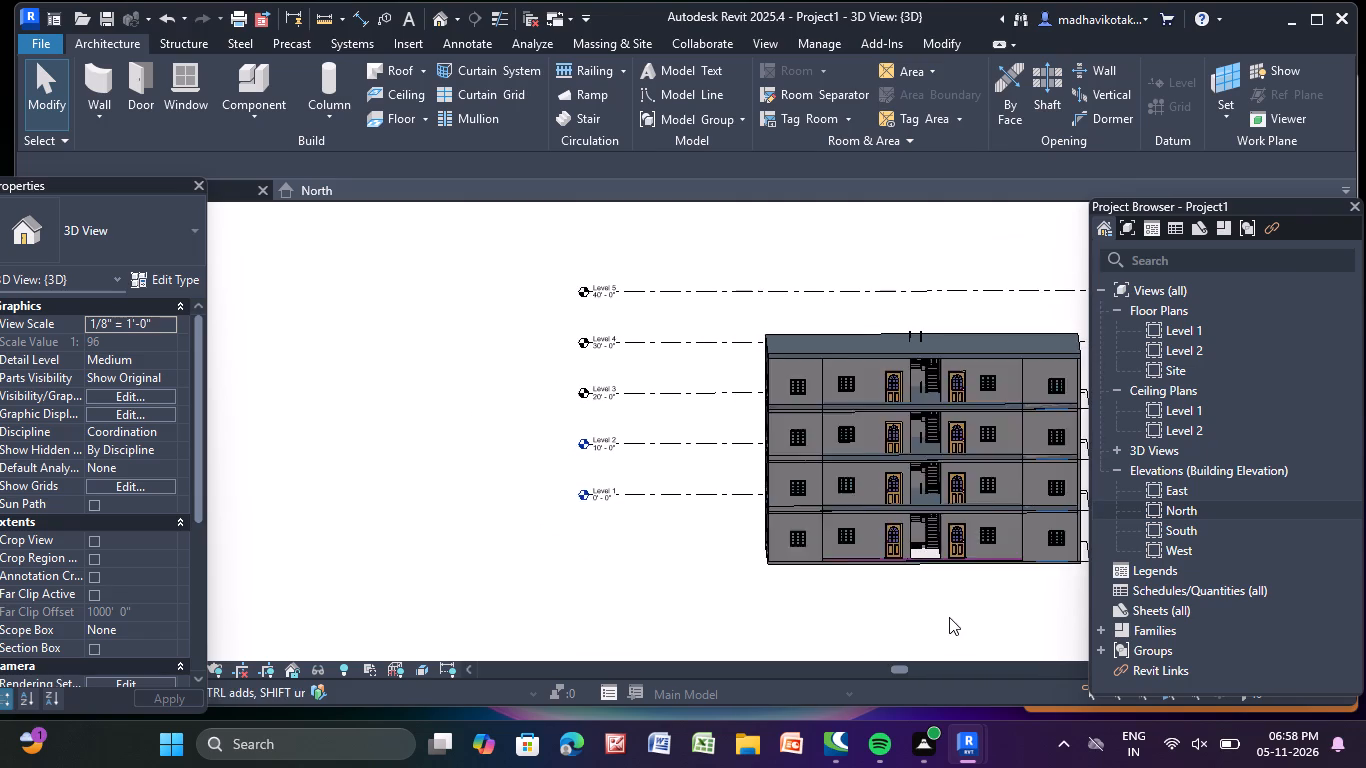
pyautogui.scroll(-3, 947, 612)
pyautogui.moveTo(921, 604); pyautogui.dragTo(743, 549, button='middle')
pyautogui.scroll(4, 743, 549)
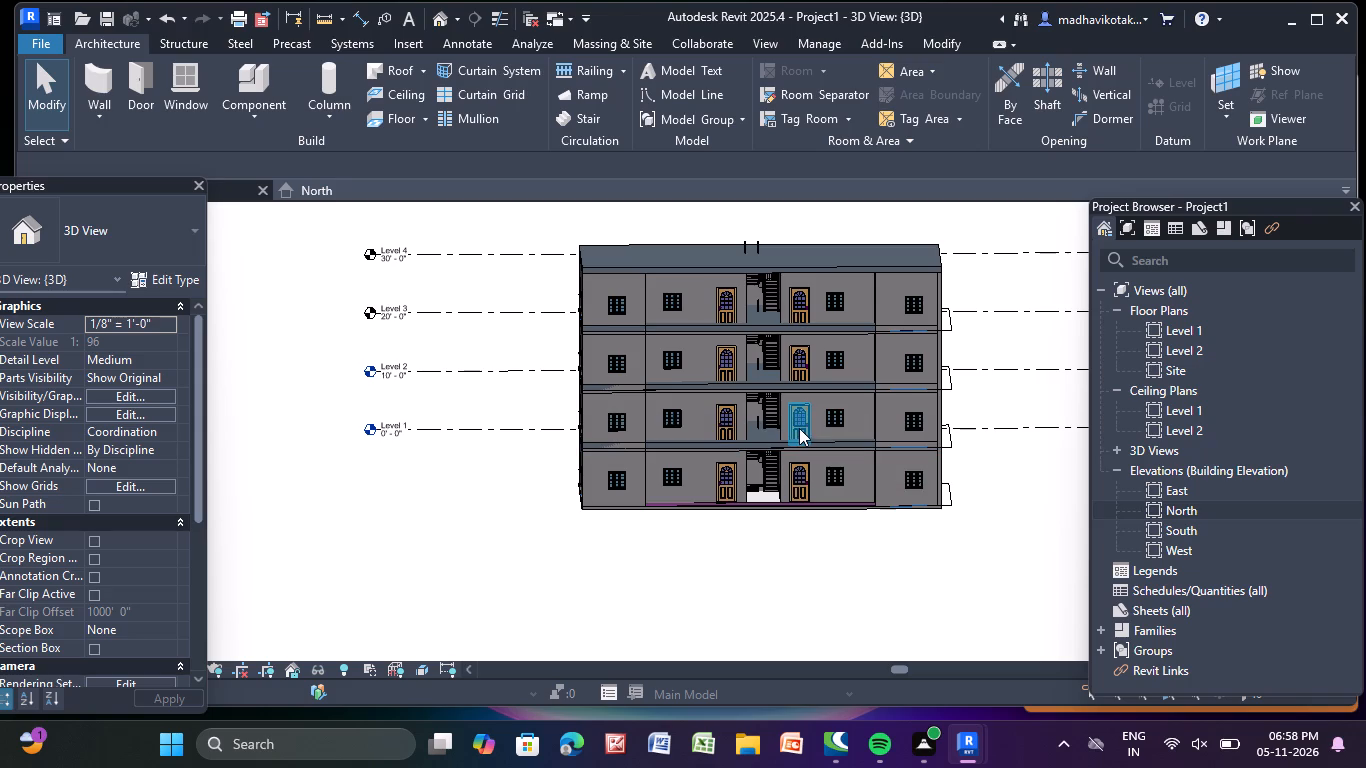
pyautogui.moveTo(803, 420); pyautogui.dragTo(684, 443, button='middle')
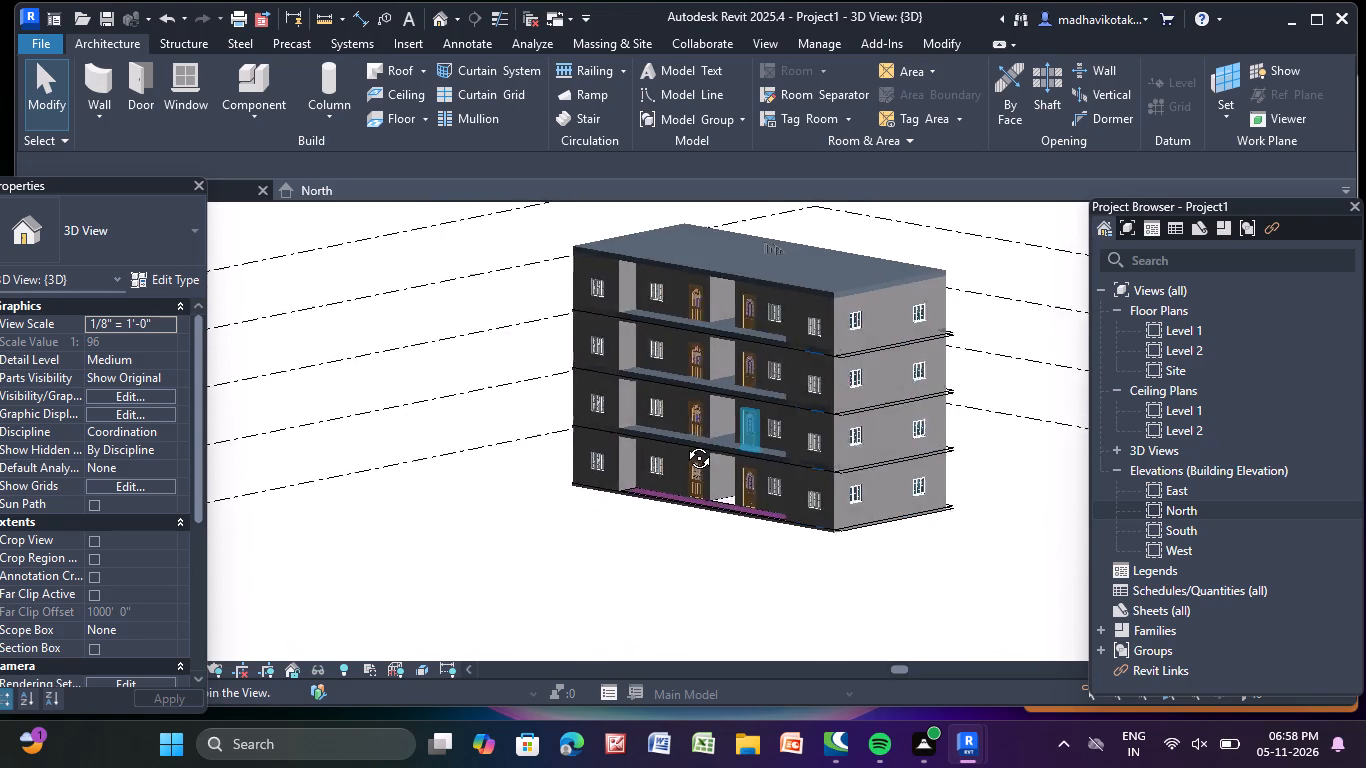
pyautogui.moveTo(684, 443); pyautogui.dragTo(798, 439, button='middle')
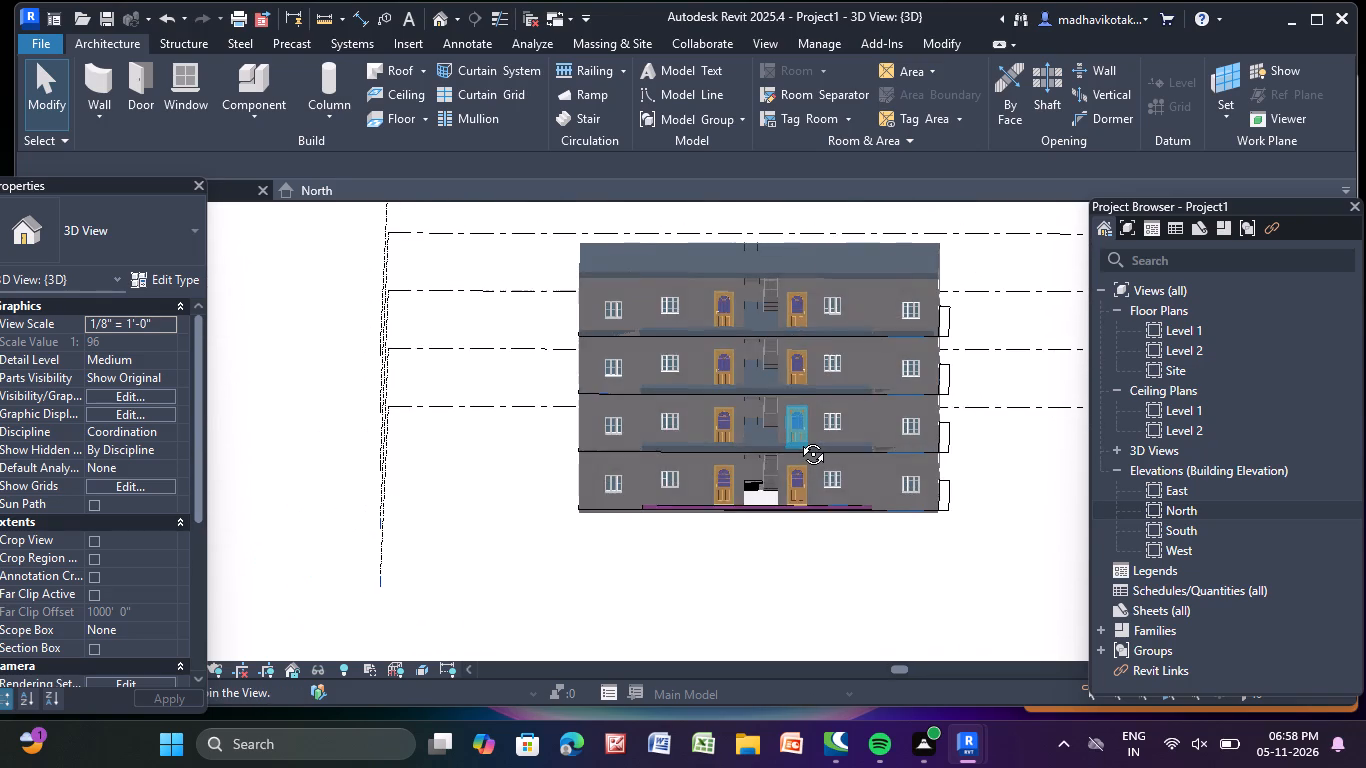
pyautogui.moveTo(798, 439); pyautogui.dragTo(794, 432, button='middle')
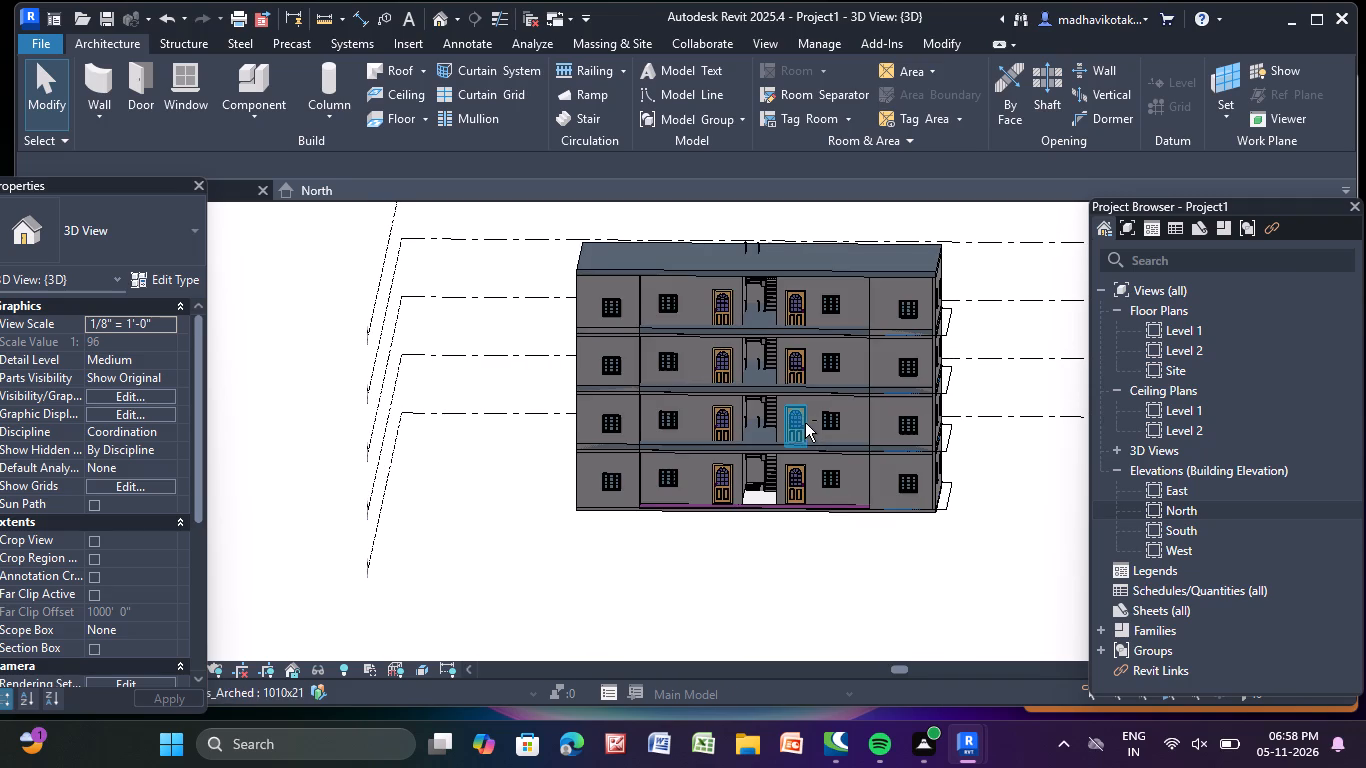
pyautogui.keyDown('shift'); pyautogui.moveTo(890, 573); pyautogui.dragTo(902, 544, button='middle'); pyautogui.keyUp('shift')
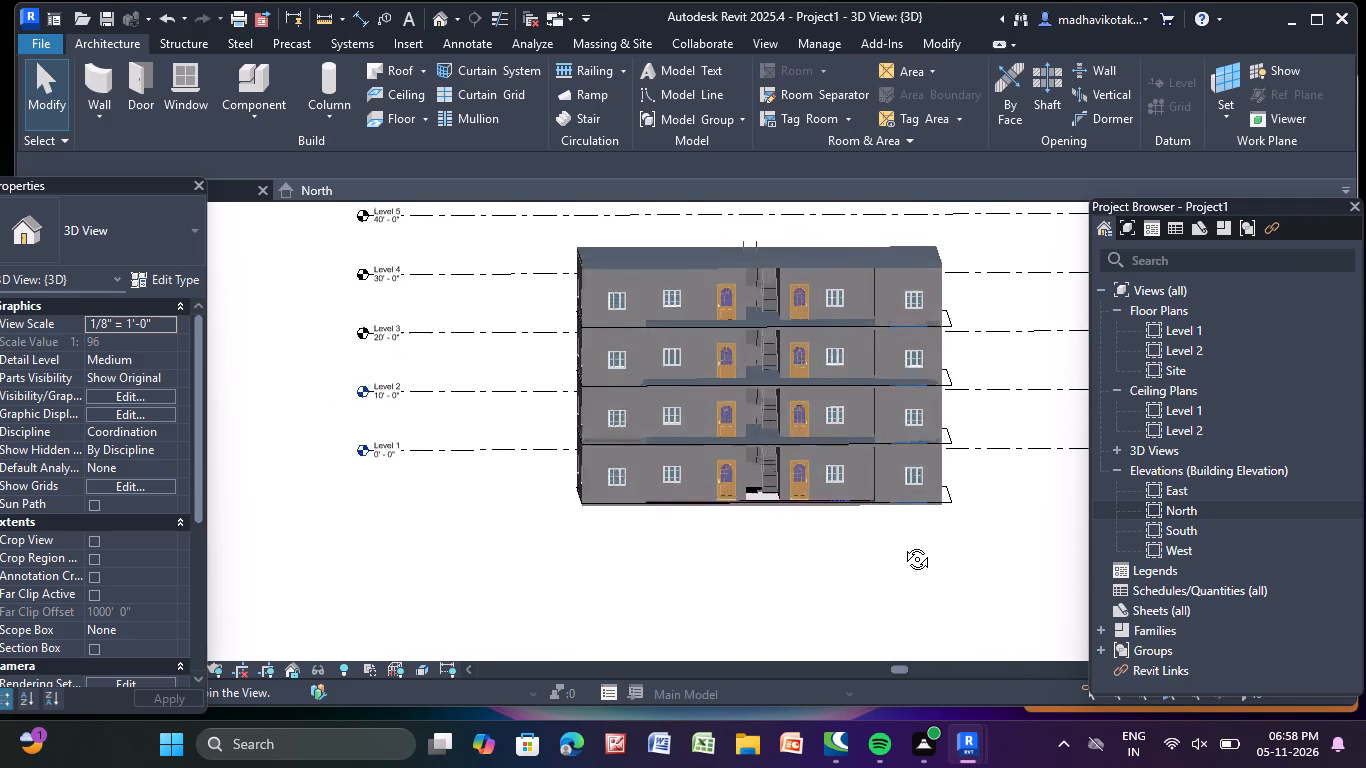
pyautogui.keyDown('shift'); pyautogui.moveTo(902, 544); pyautogui.dragTo(892, 561, button='middle'); pyautogui.keyUp('shift')
pyautogui.scroll(2, 734, 506)
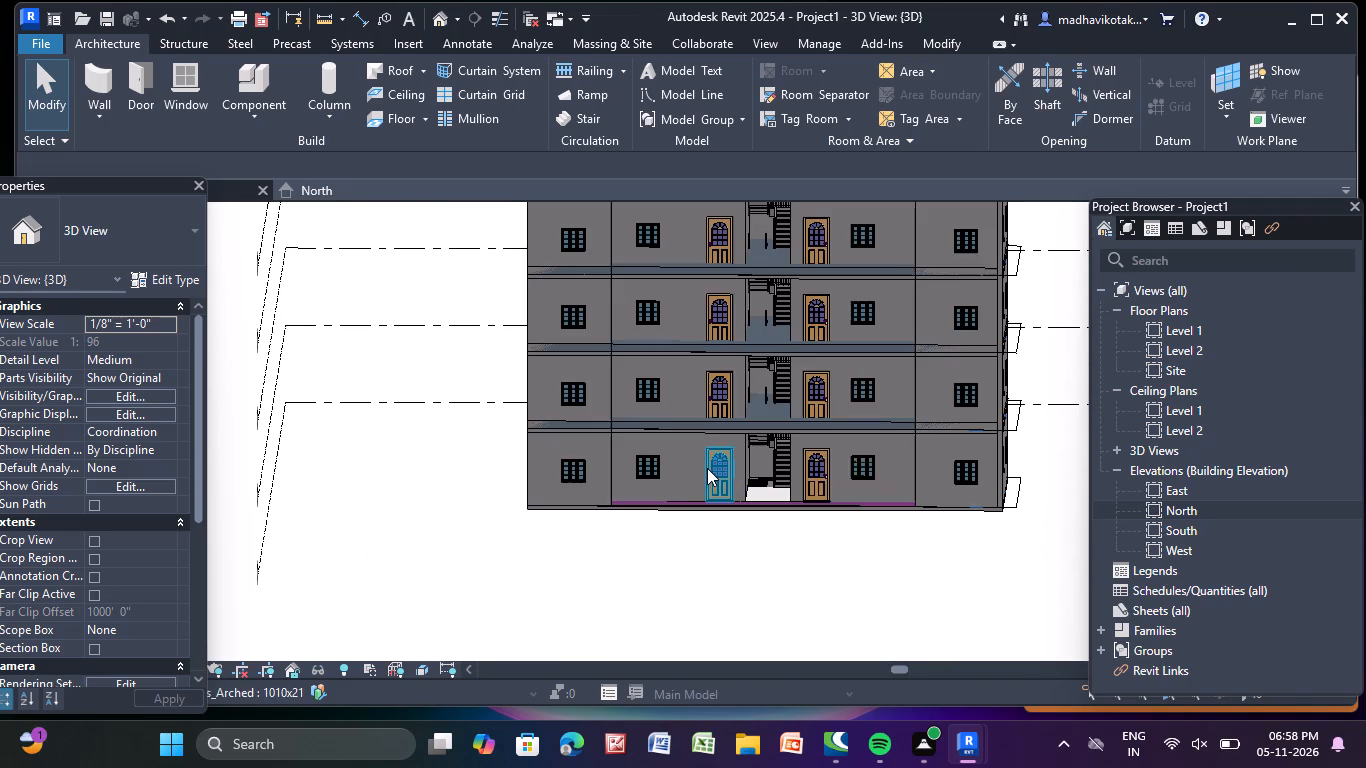
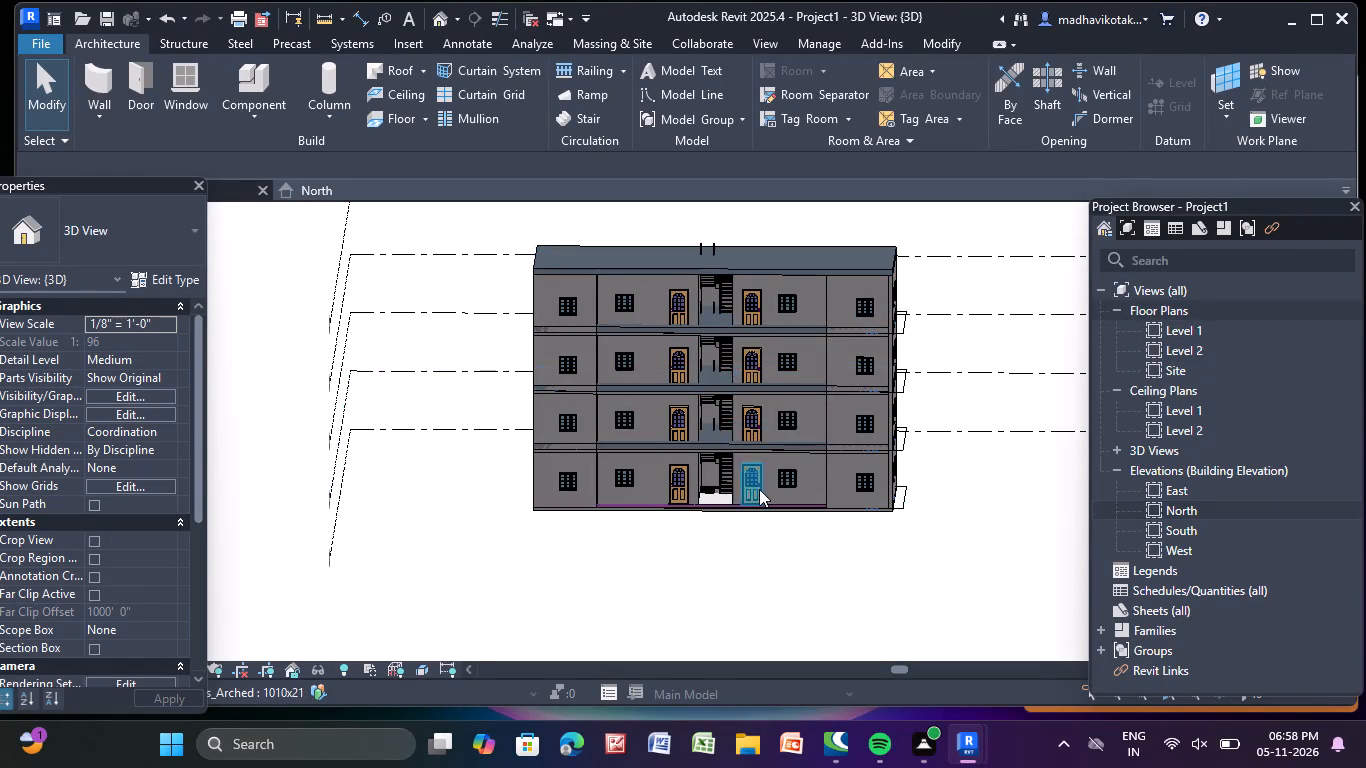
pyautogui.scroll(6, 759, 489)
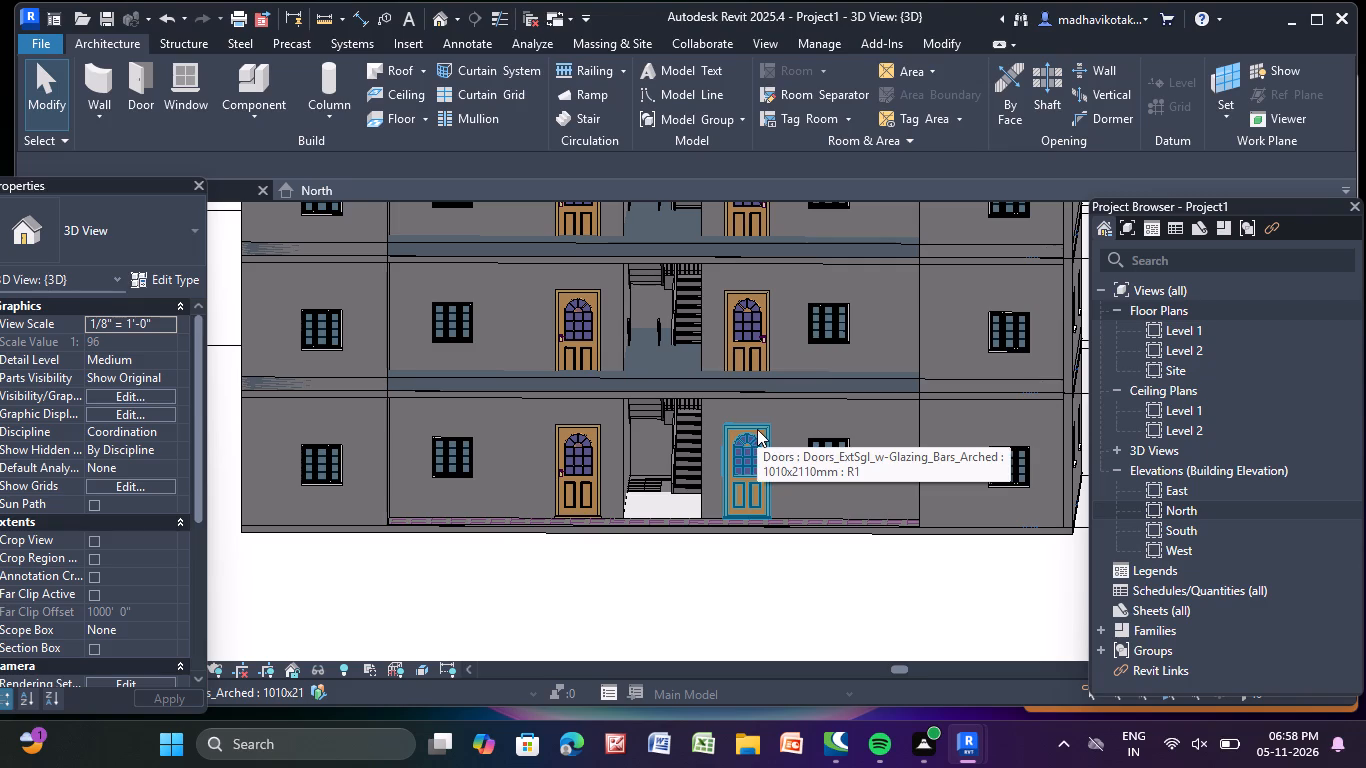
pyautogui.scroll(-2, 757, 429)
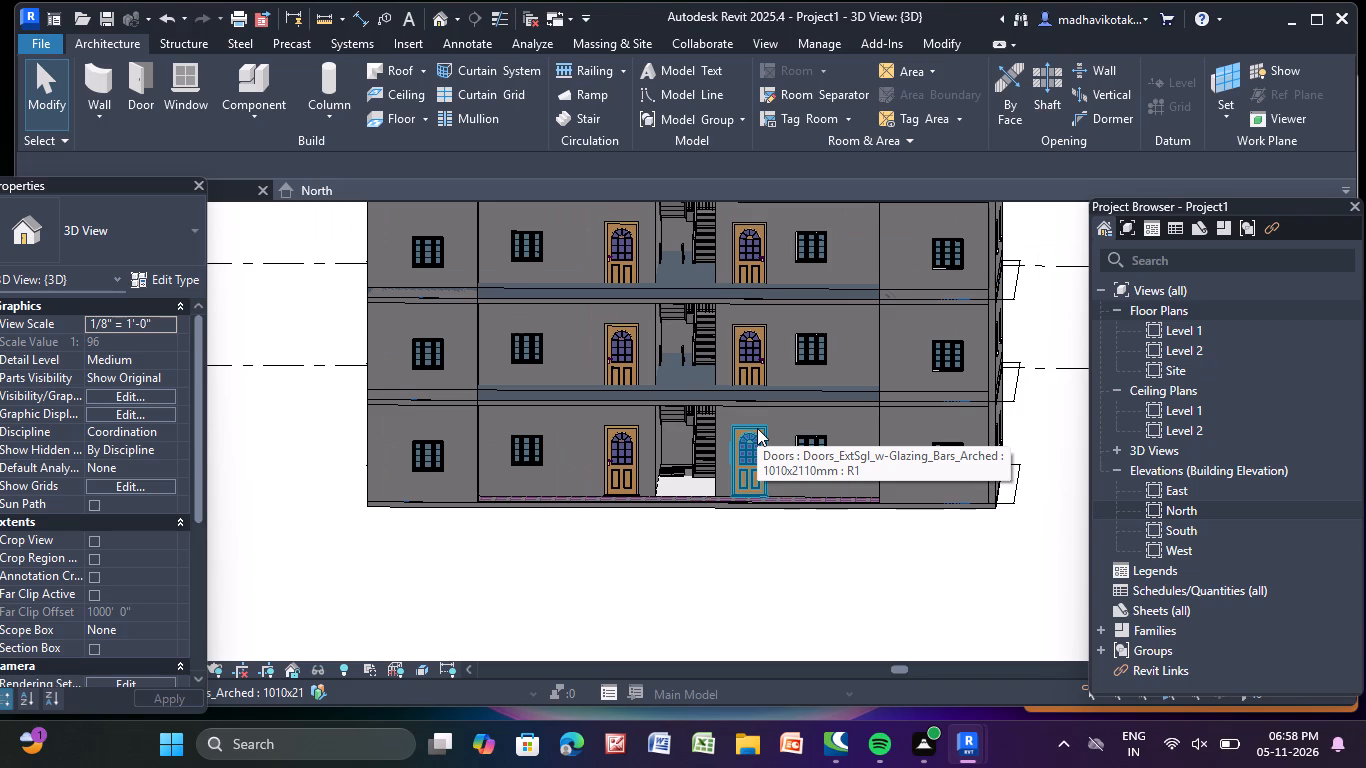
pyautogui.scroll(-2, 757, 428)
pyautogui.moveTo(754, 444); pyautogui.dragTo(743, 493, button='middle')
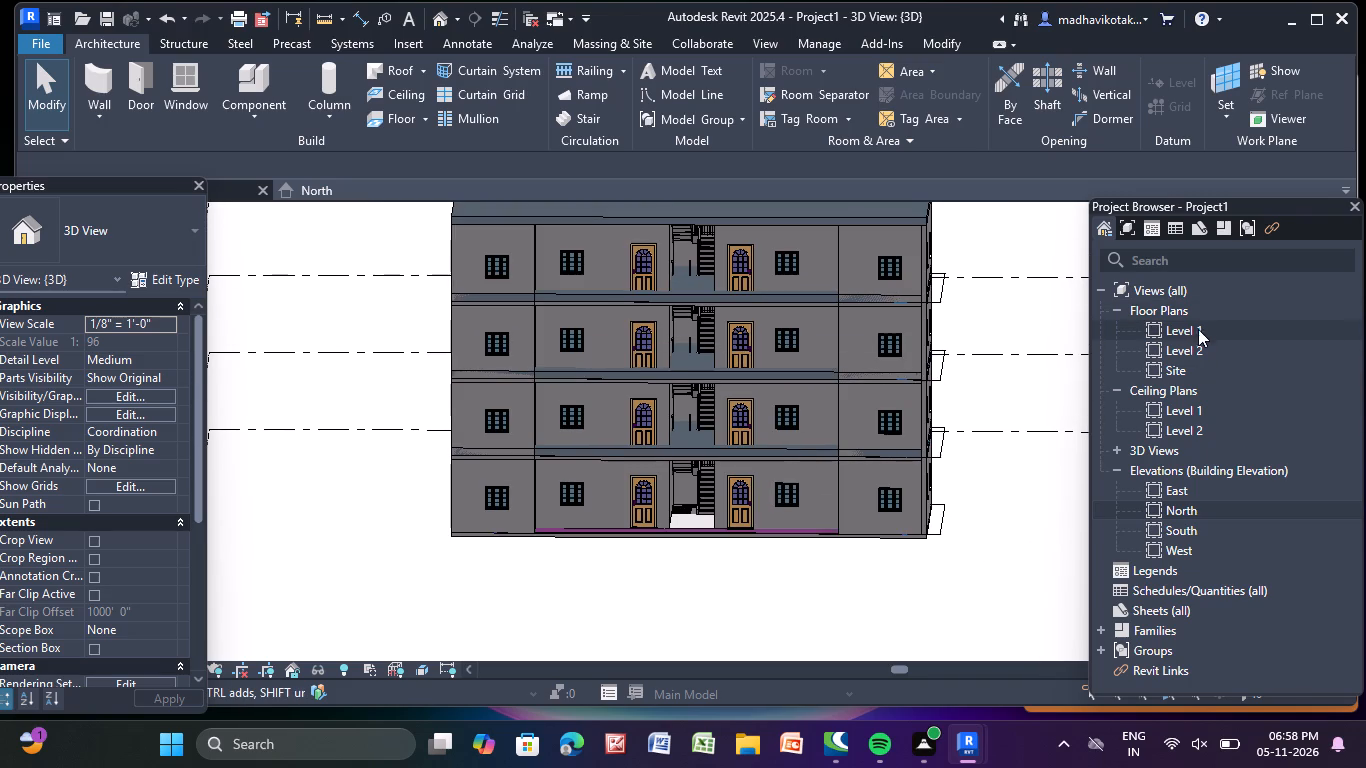
# Open the Level 1 floor plan and create new floor plan views for Level 3, Level 4 and Level 5.
pyautogui.tripleClick(1203, 325)
pyautogui.click(1206, 350)
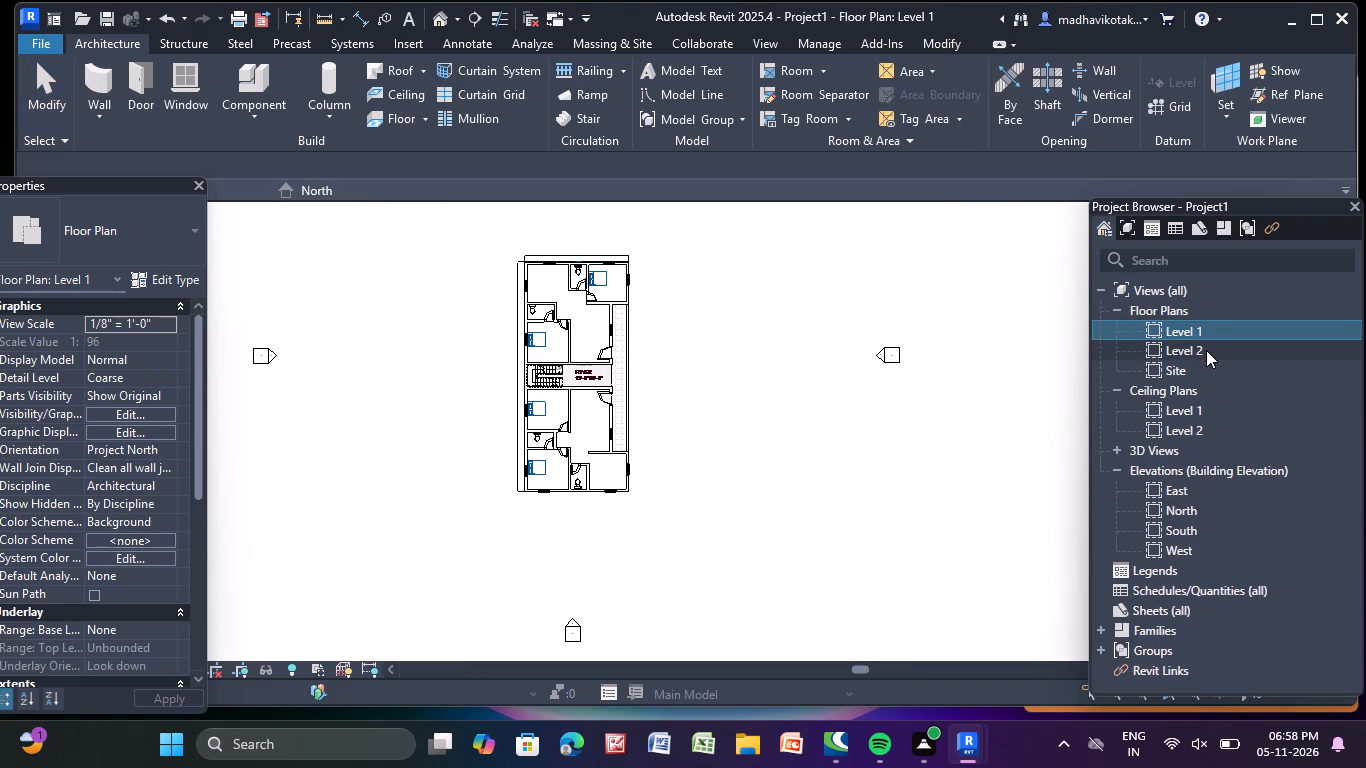
pyautogui.press('Escape')
pyautogui.press('Escape')
pyautogui.press('Escape')
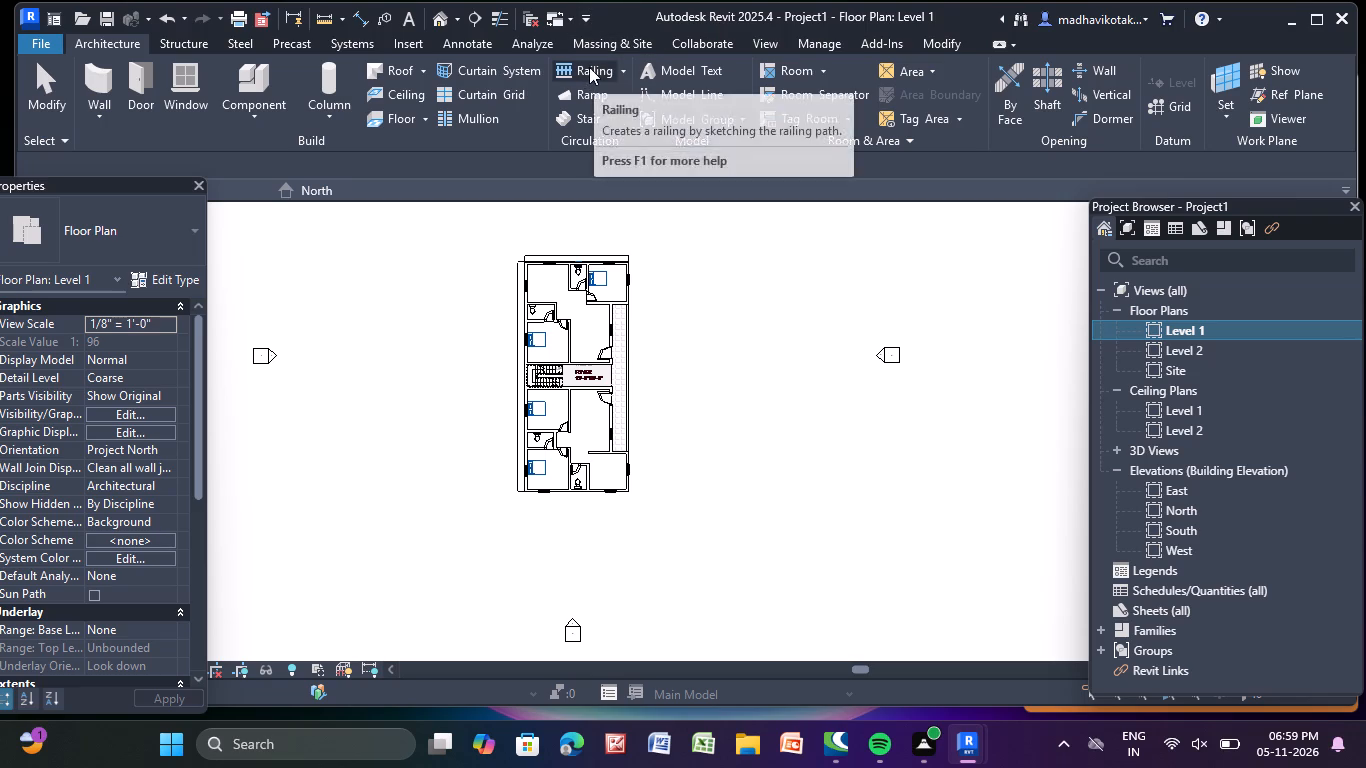
pyautogui.click(763, 37)
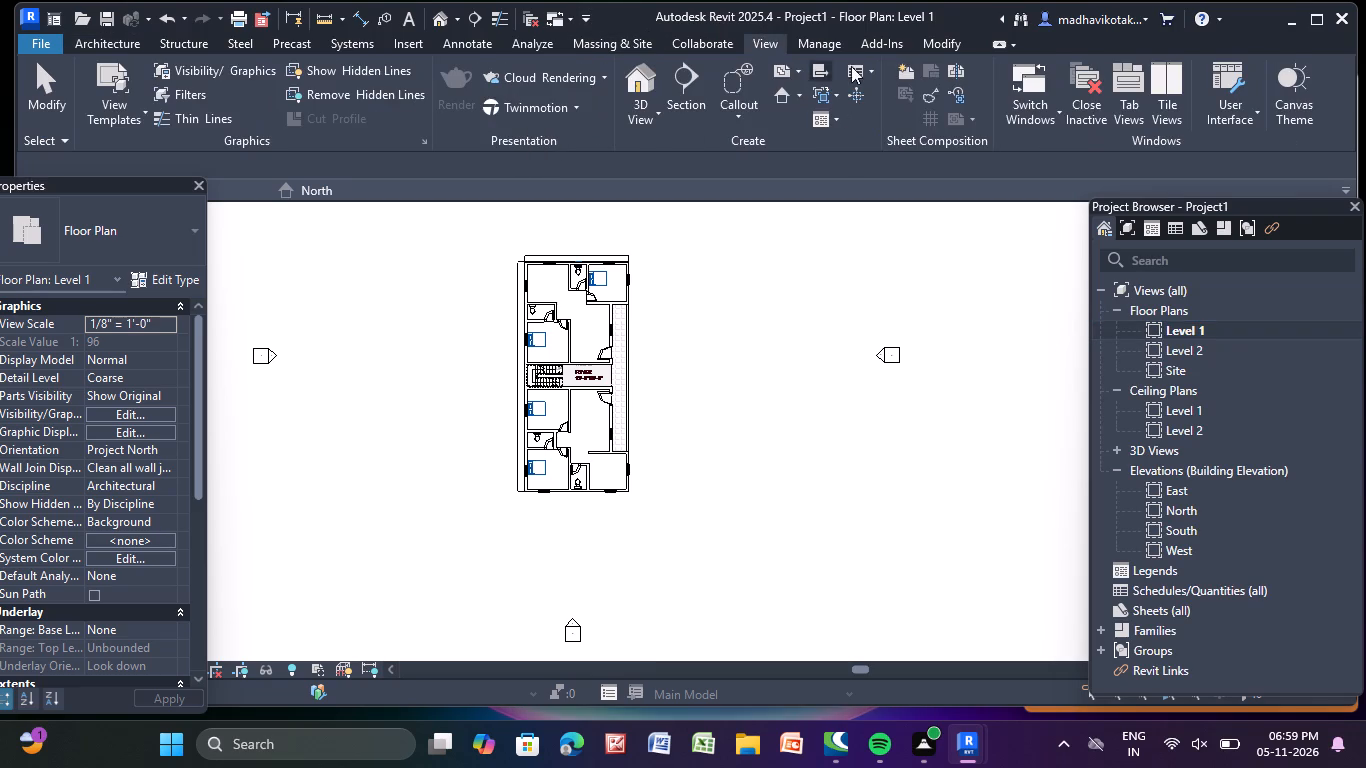
pyautogui.click(795, 67)
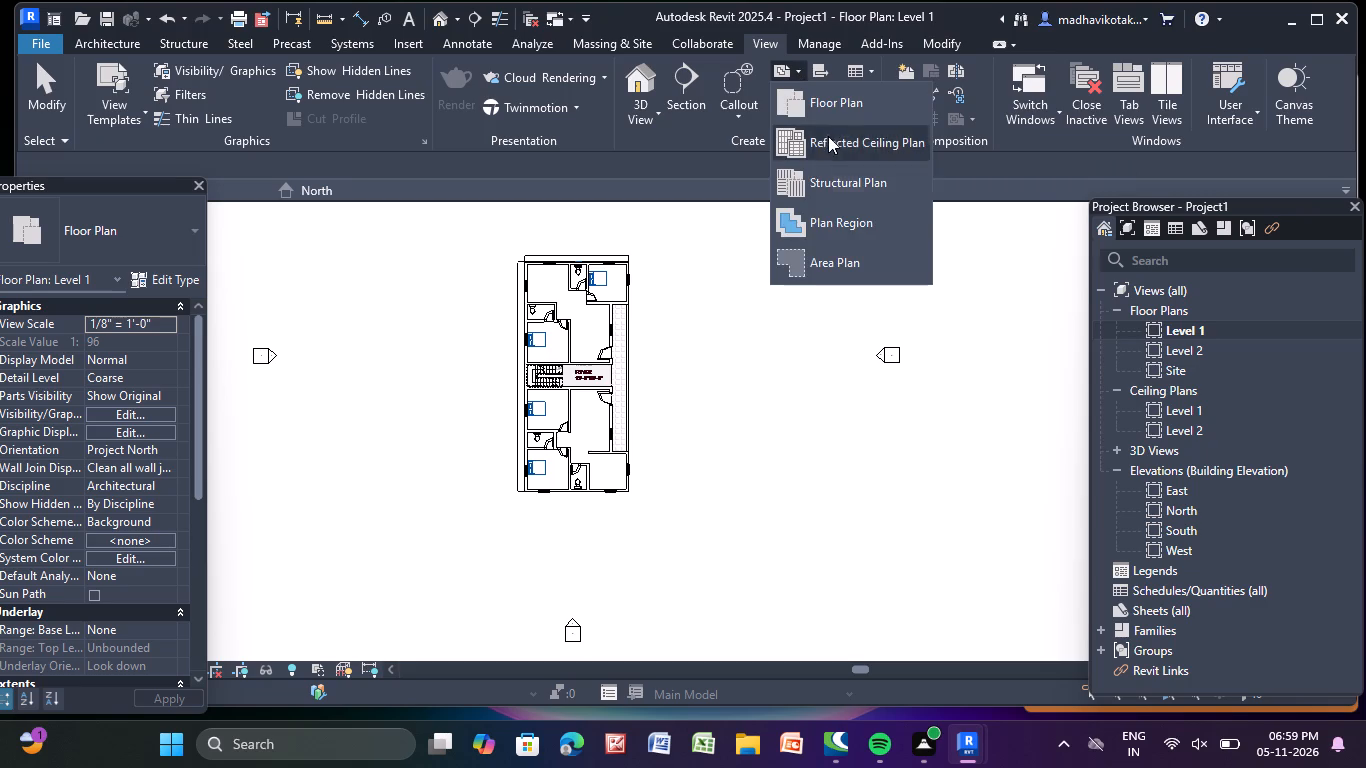
pyautogui.click(834, 108)
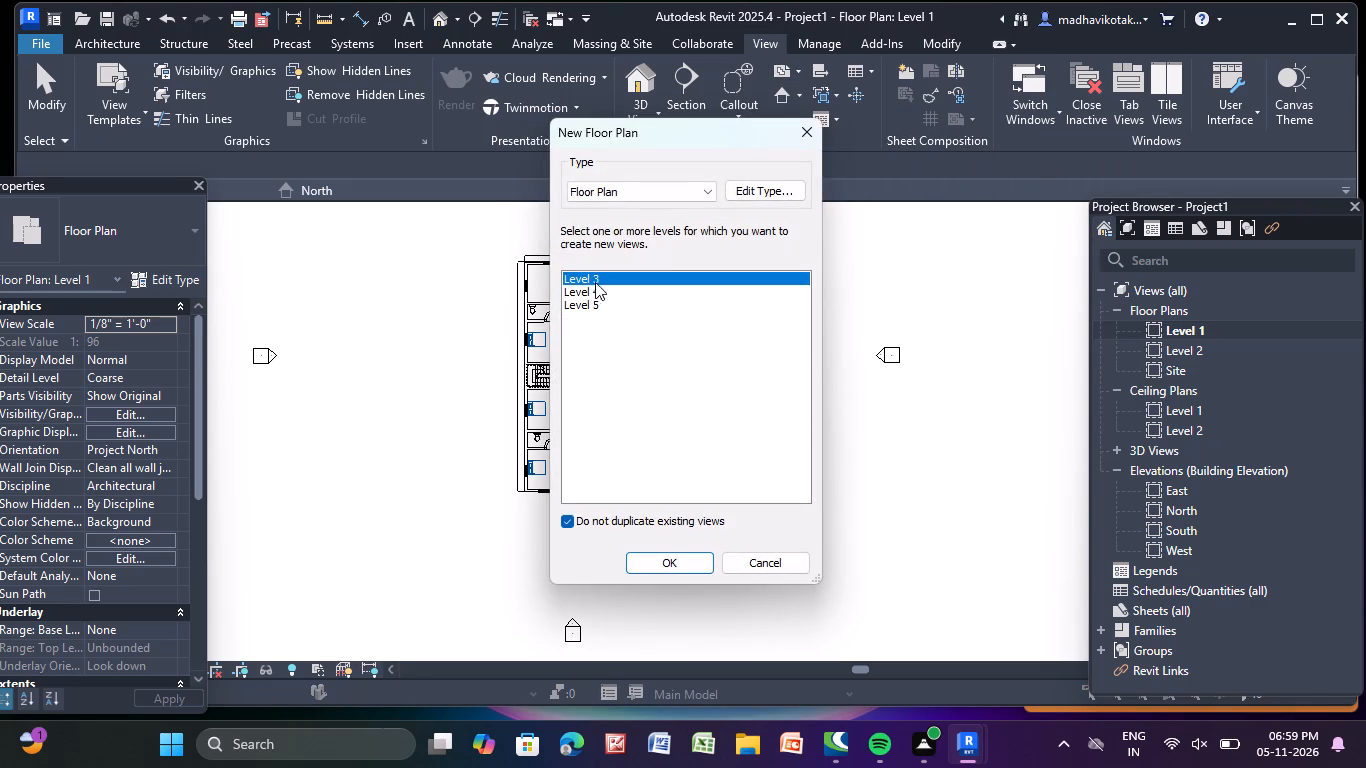
pyautogui.moveTo(611, 278); pyautogui.dragTo(626, 323)
pyautogui.click(689, 556)
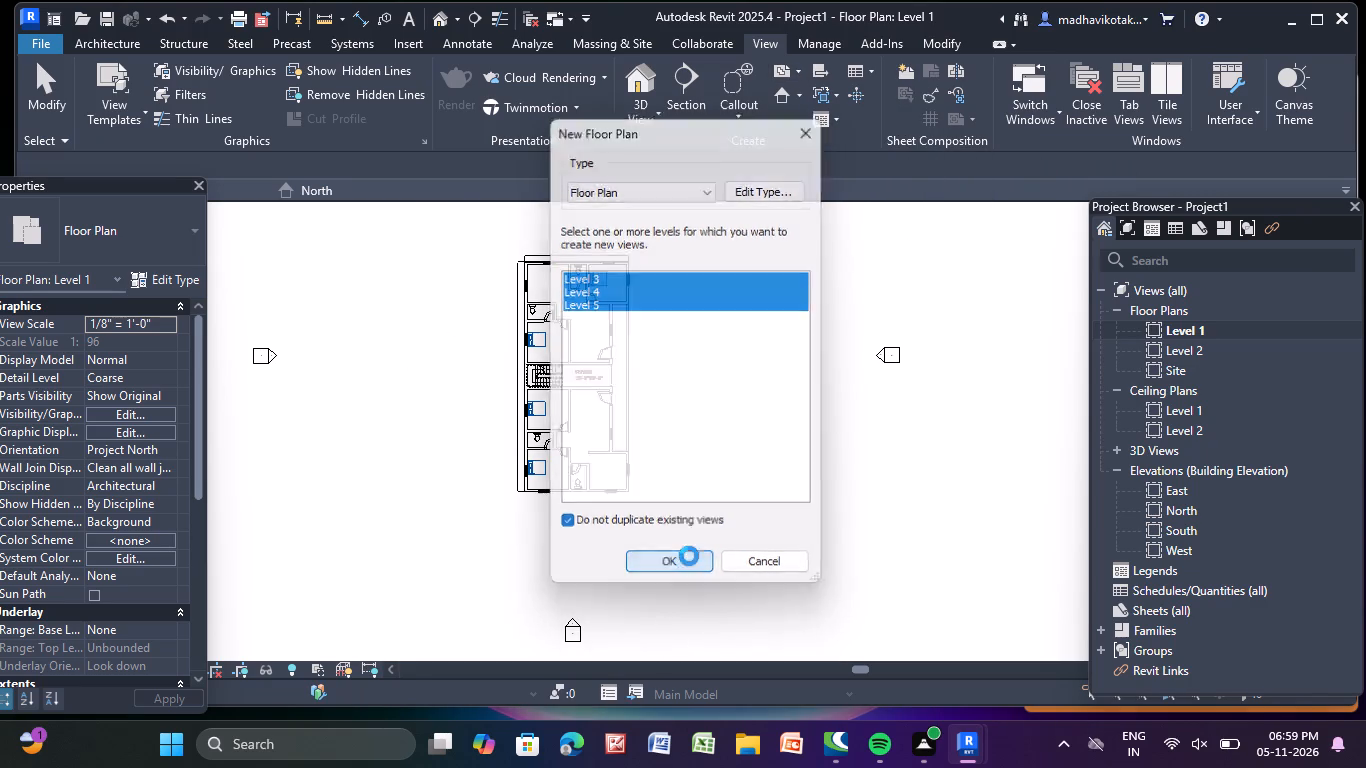
pyautogui.click(714, 532)
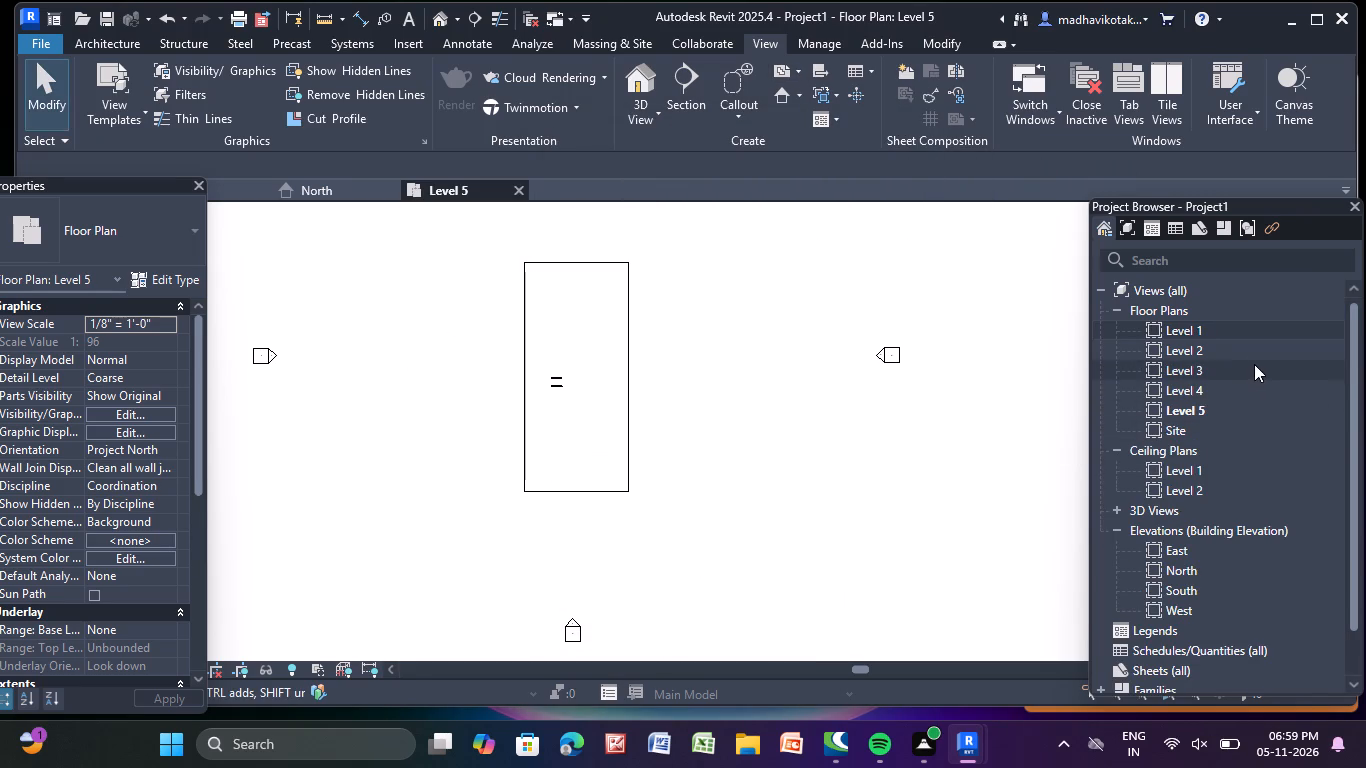
# In the Level 2 floor plan, sketch a straight Handrail - Rectangular railing about 39'-0" long along the corridor's outer edge between the projecting corner rooms.
pyautogui.doubleClick(1231, 353)
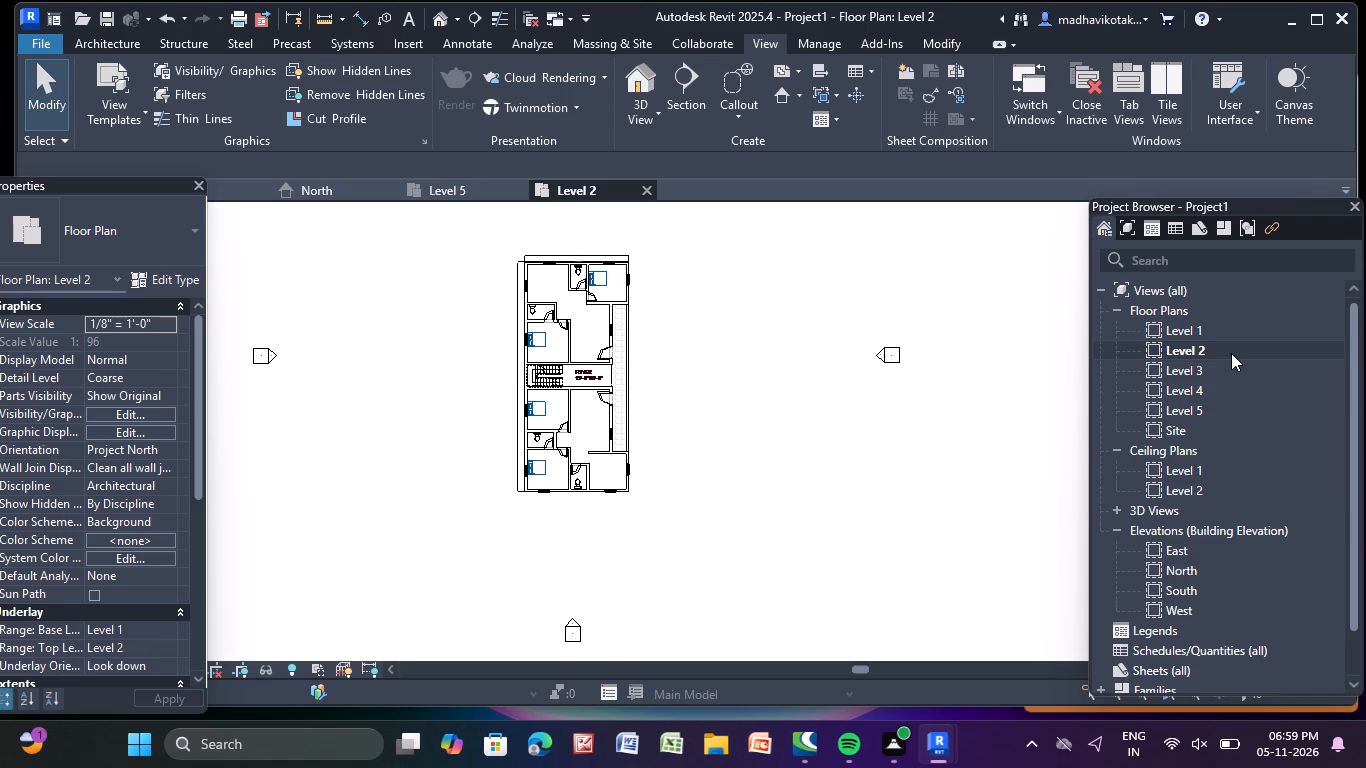
pyautogui.scroll(7, 545, 415)
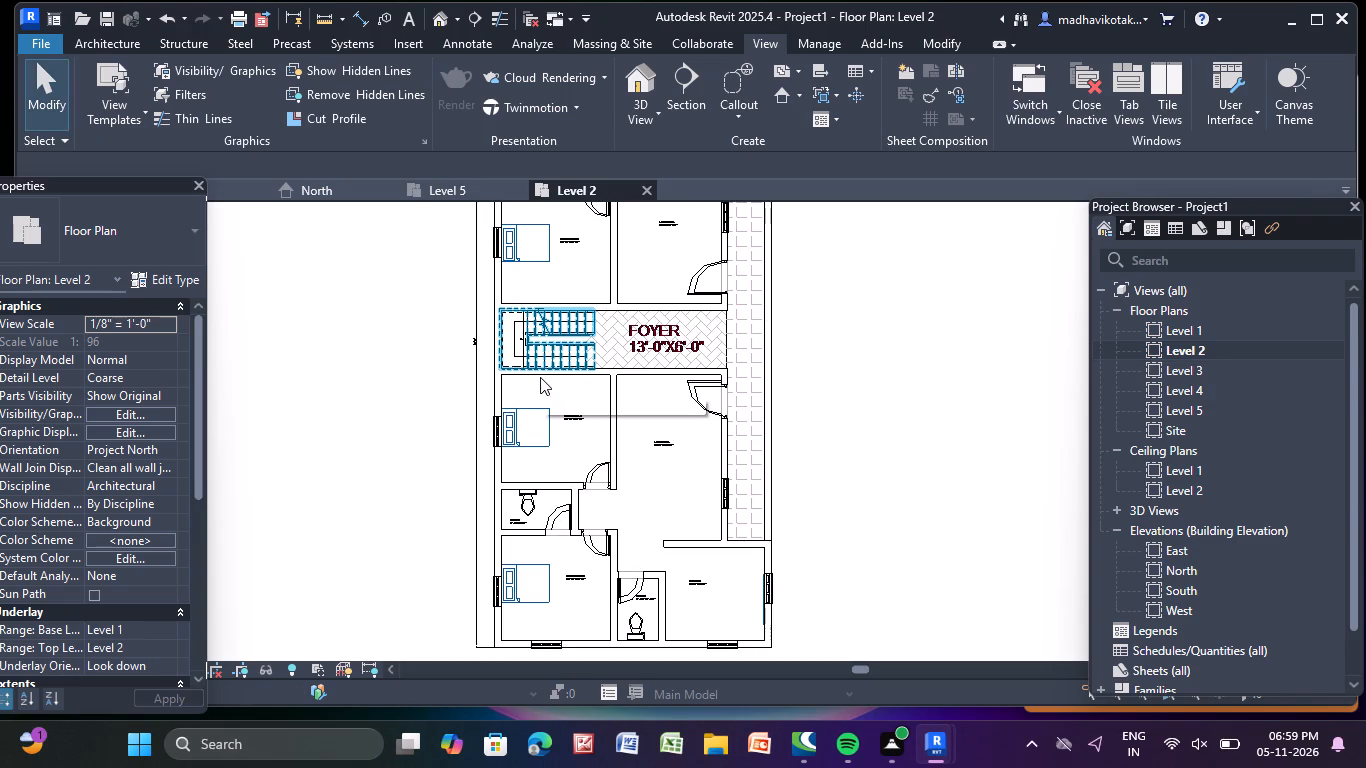
pyautogui.moveTo(541, 376); pyautogui.dragTo(454, 443, button='middle')
pyautogui.scroll(1, 454, 443)
pyautogui.click(120, 39)
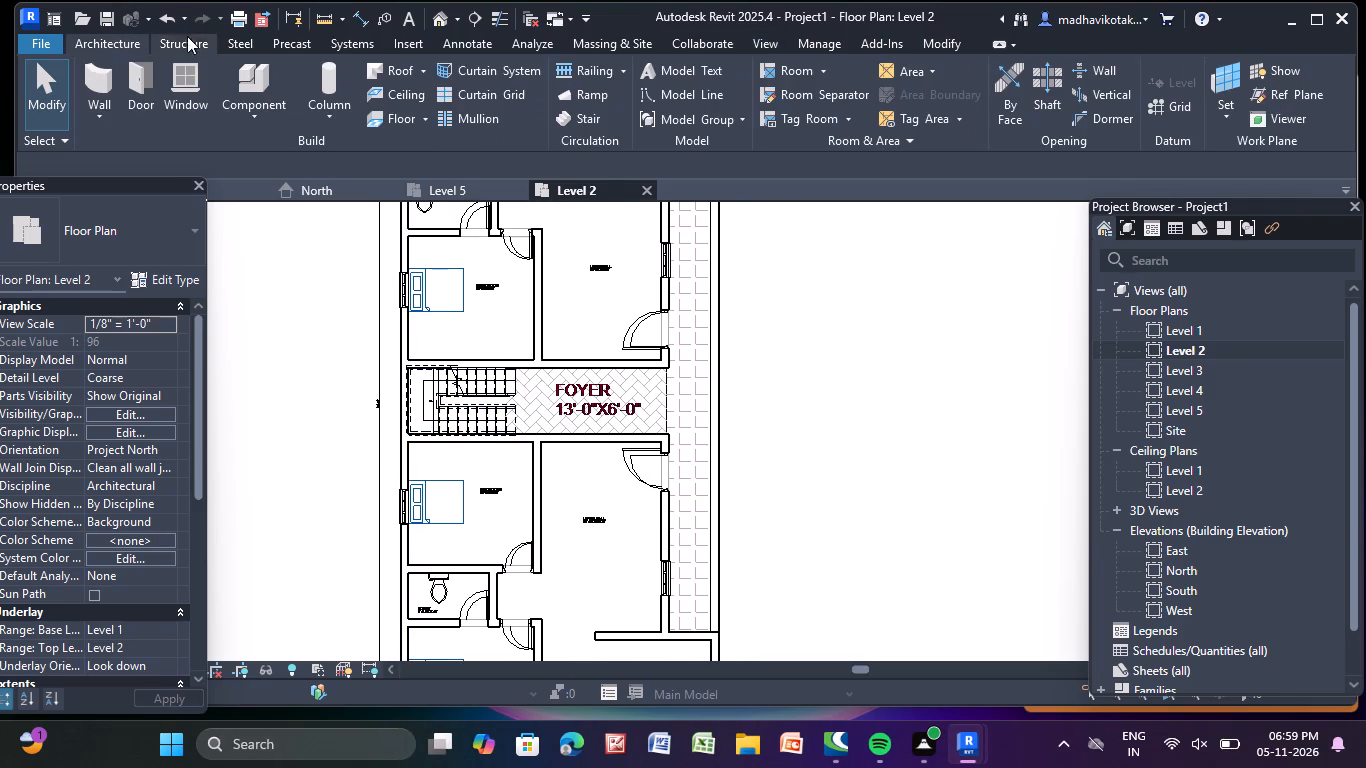
pyautogui.click(594, 76)
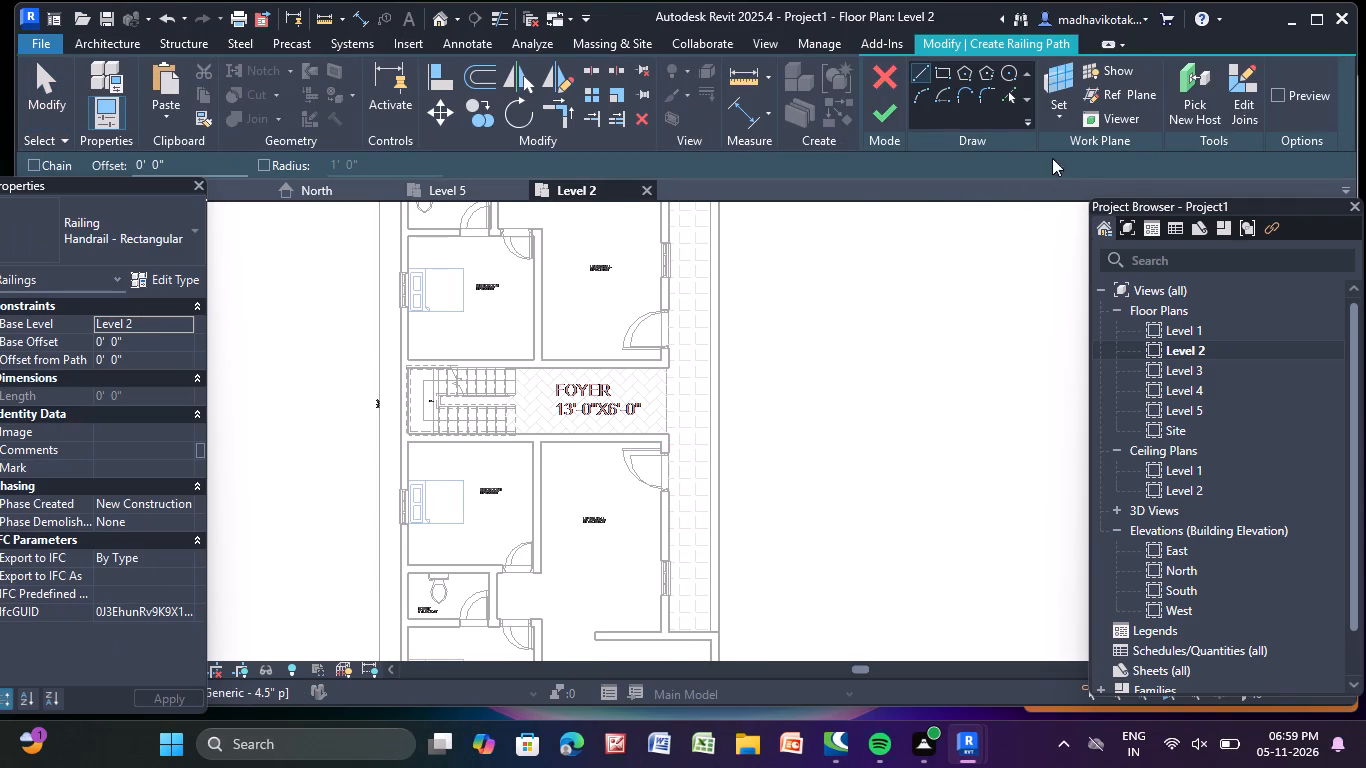
pyautogui.click(918, 67)
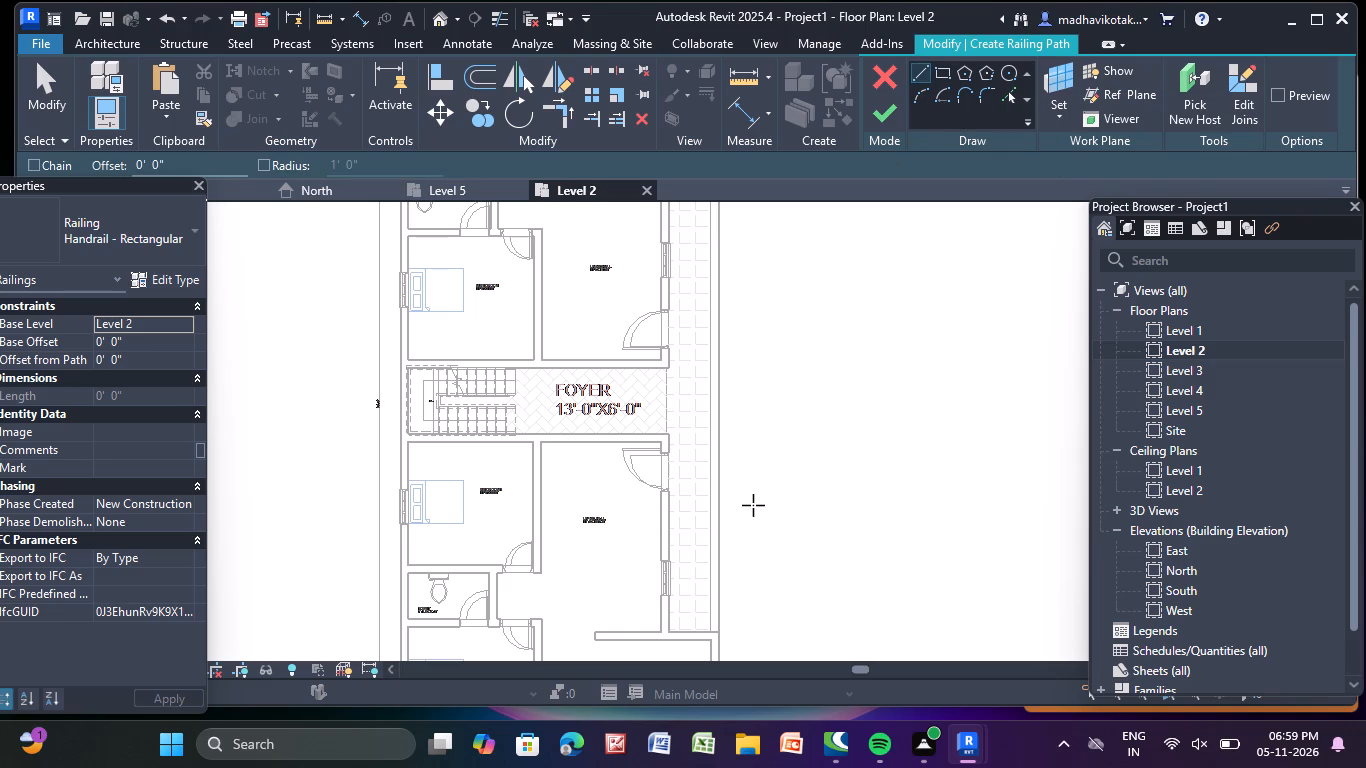
pyautogui.scroll(2, 737, 631)
pyautogui.moveTo(737, 624); pyautogui.dragTo(715, 511, button='middle')
pyautogui.scroll(7, 715, 515)
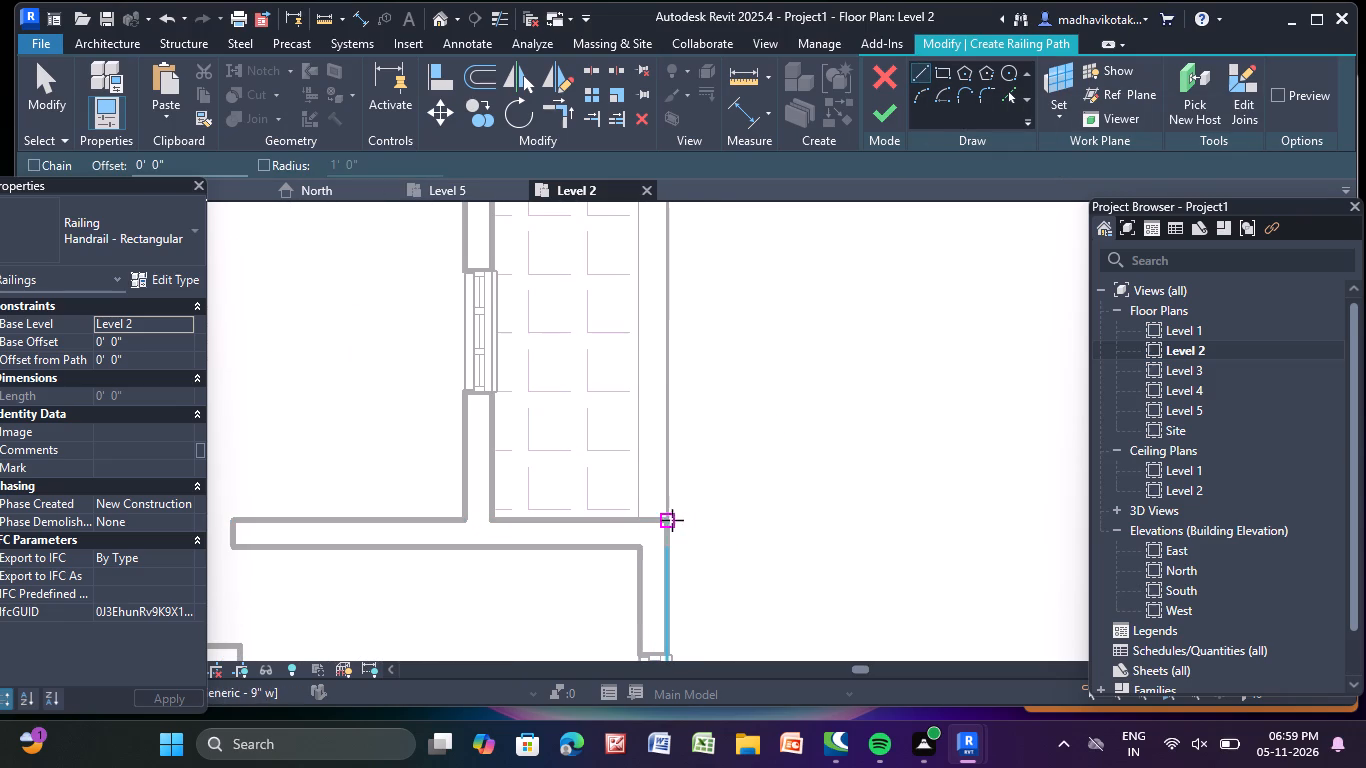
pyautogui.click(666, 519)
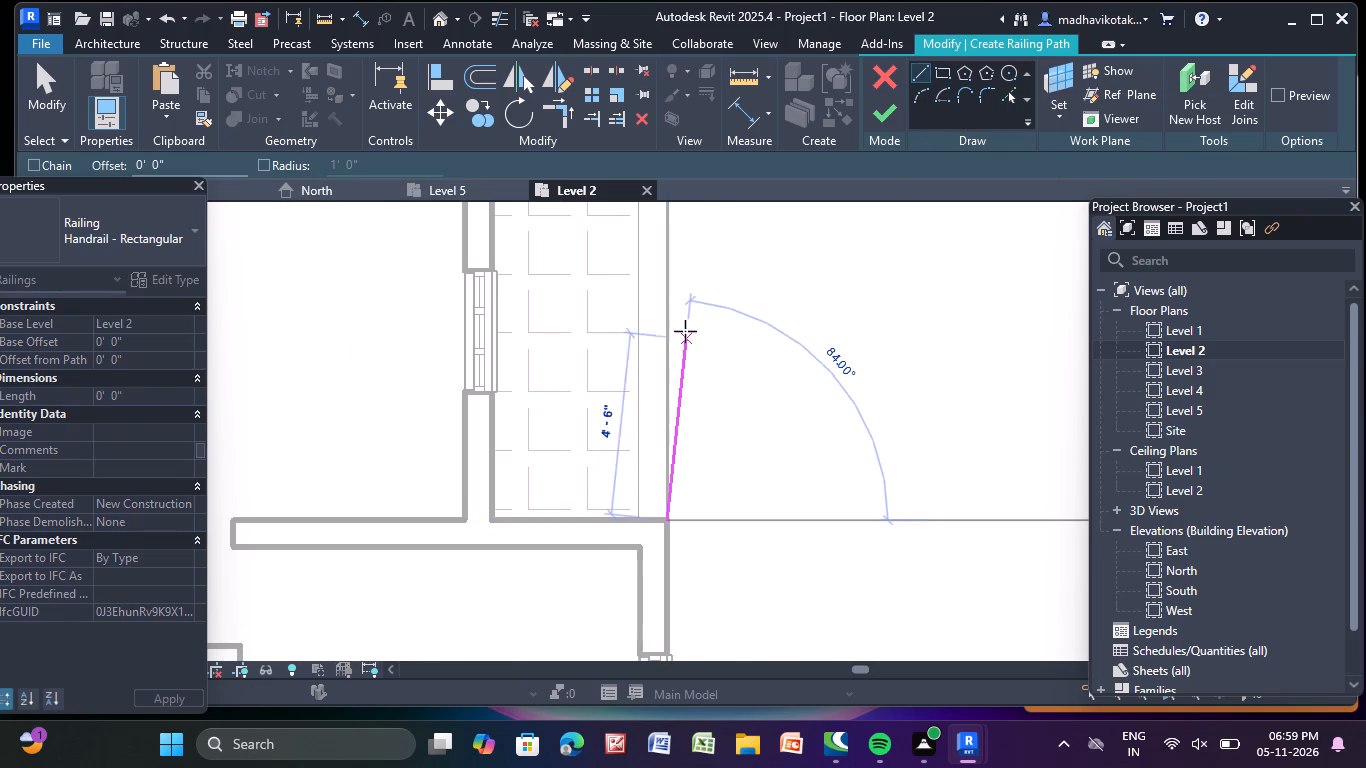
pyautogui.moveTo(684, 308); pyautogui.dragTo(754, 728, button='middle')
pyautogui.scroll(-3, 722, 262)
pyautogui.moveTo(721, 263); pyautogui.dragTo(720, 264, button='middle')
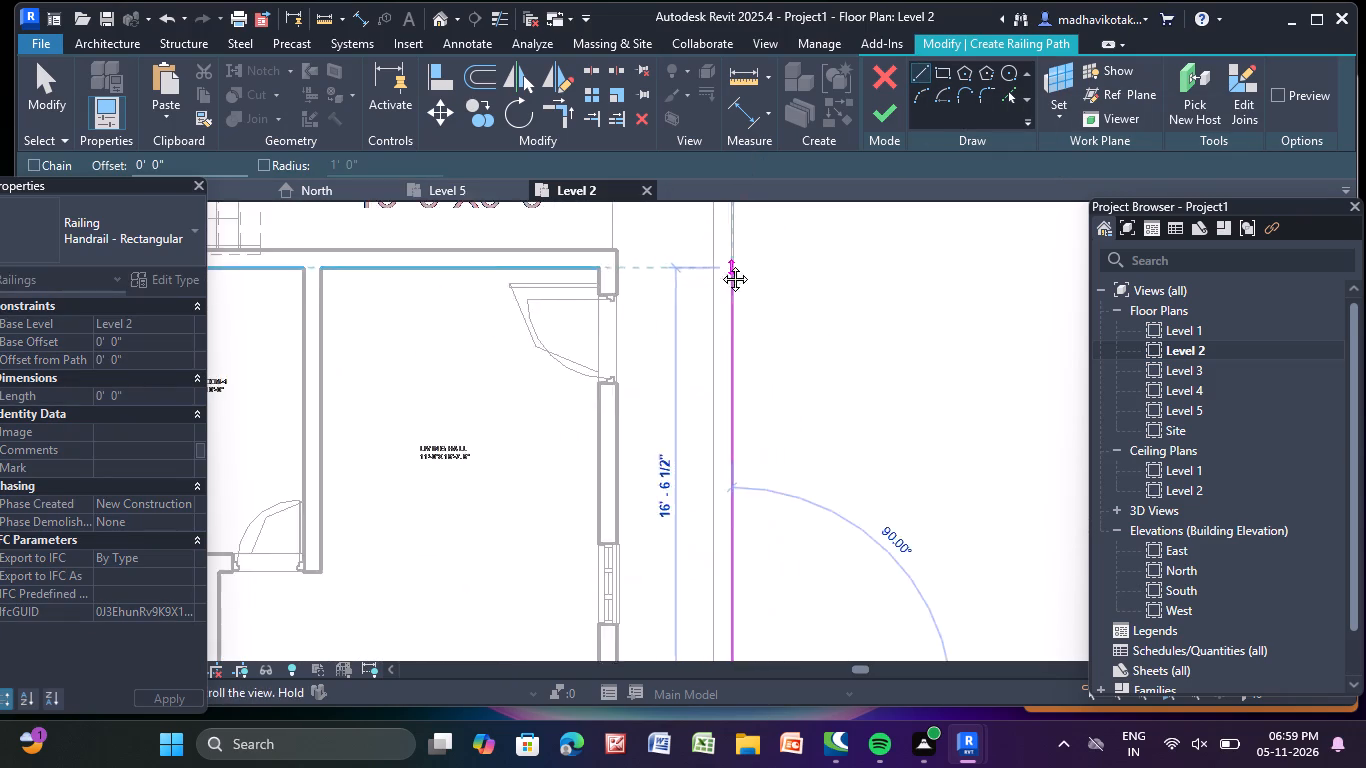
pyautogui.moveTo(720, 264); pyautogui.dragTo(661, 683, button='middle')
pyautogui.scroll(-1, 680, 337)
pyautogui.moveTo(682, 343); pyautogui.dragTo(683, 371, button='middle')
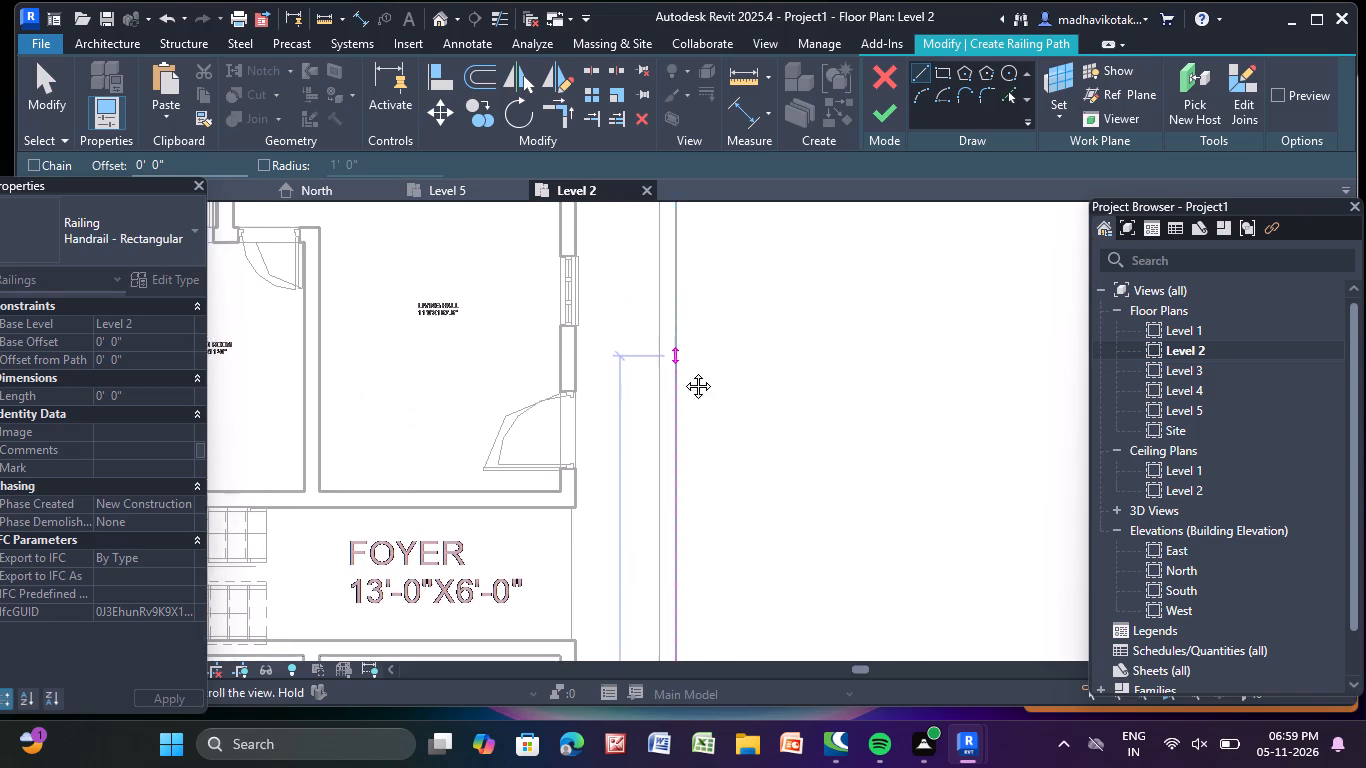
pyautogui.moveTo(683, 371); pyautogui.dragTo(688, 732, button='middle')
pyautogui.scroll(8, 666, 513)
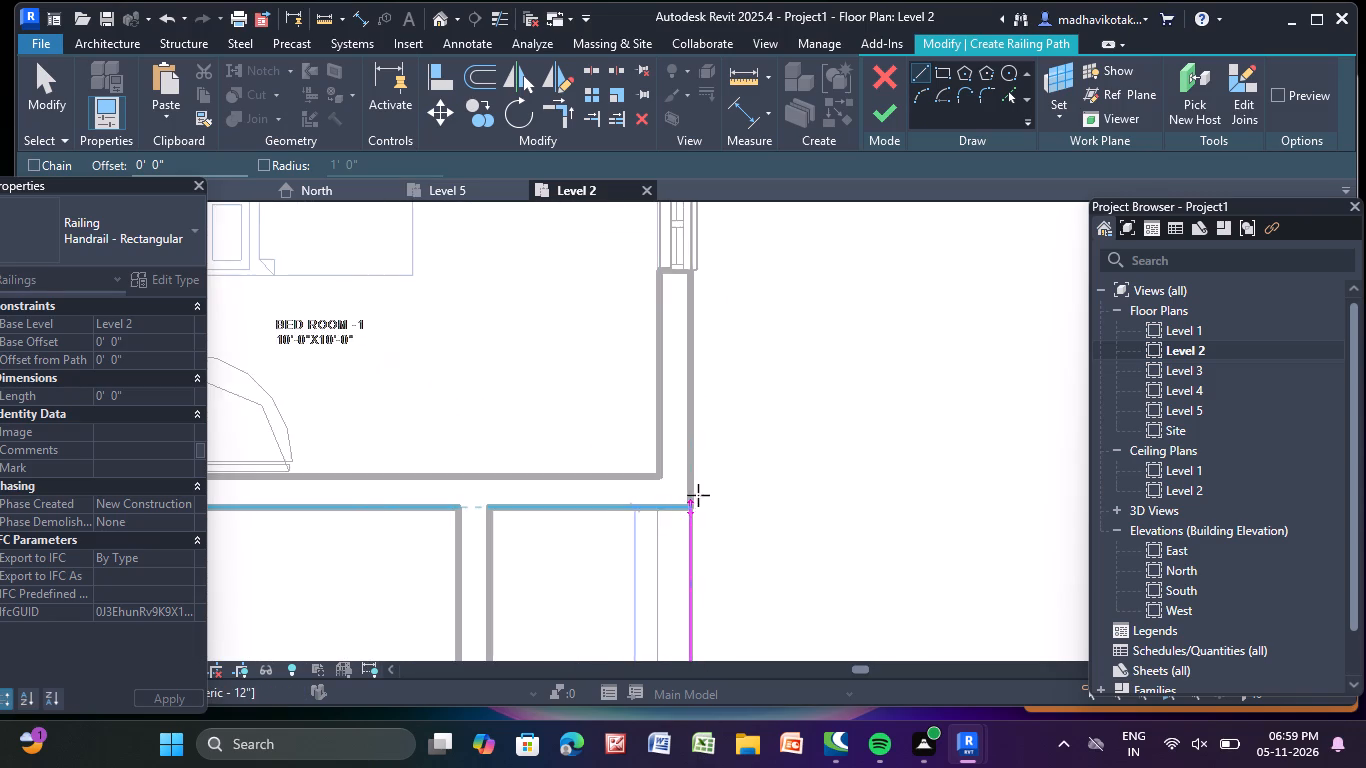
pyautogui.click(696, 505)
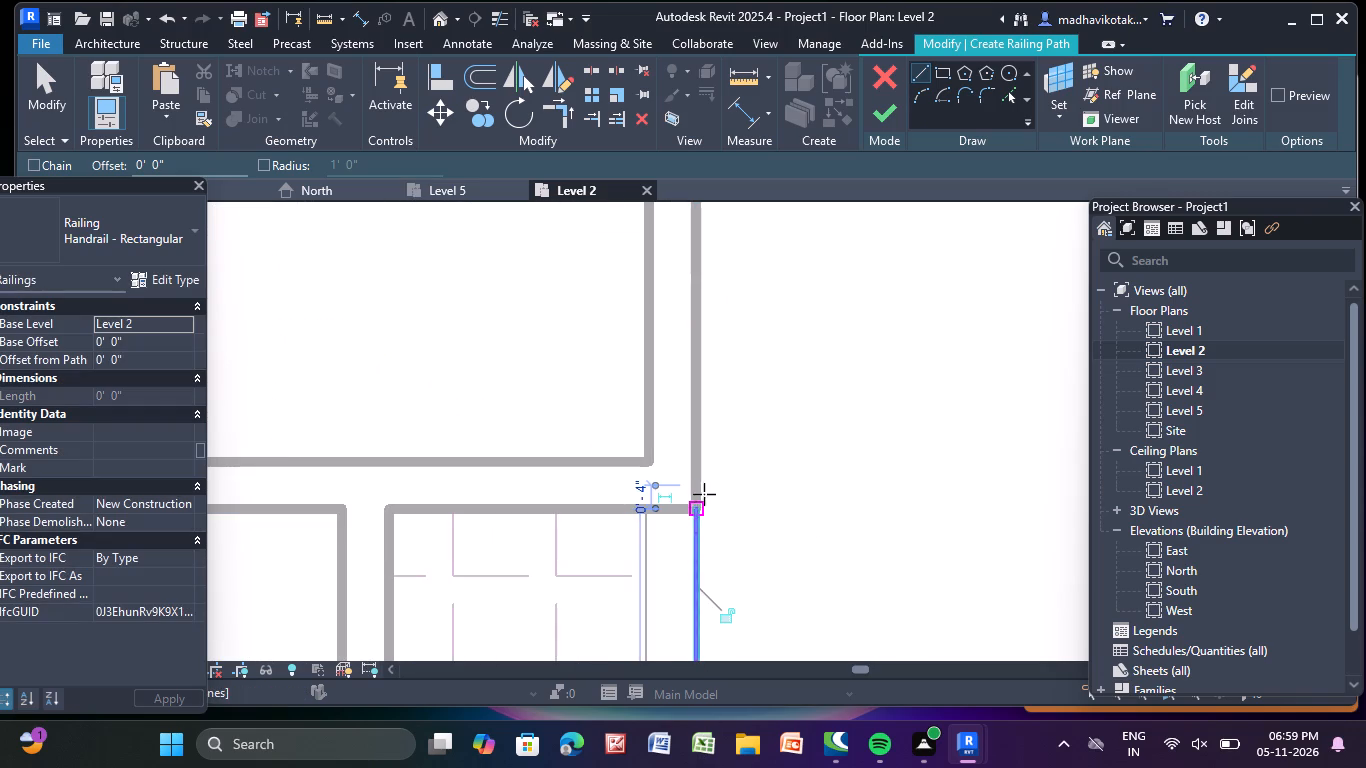
pyautogui.click(876, 111)
pyautogui.scroll(-9, 831, 367)
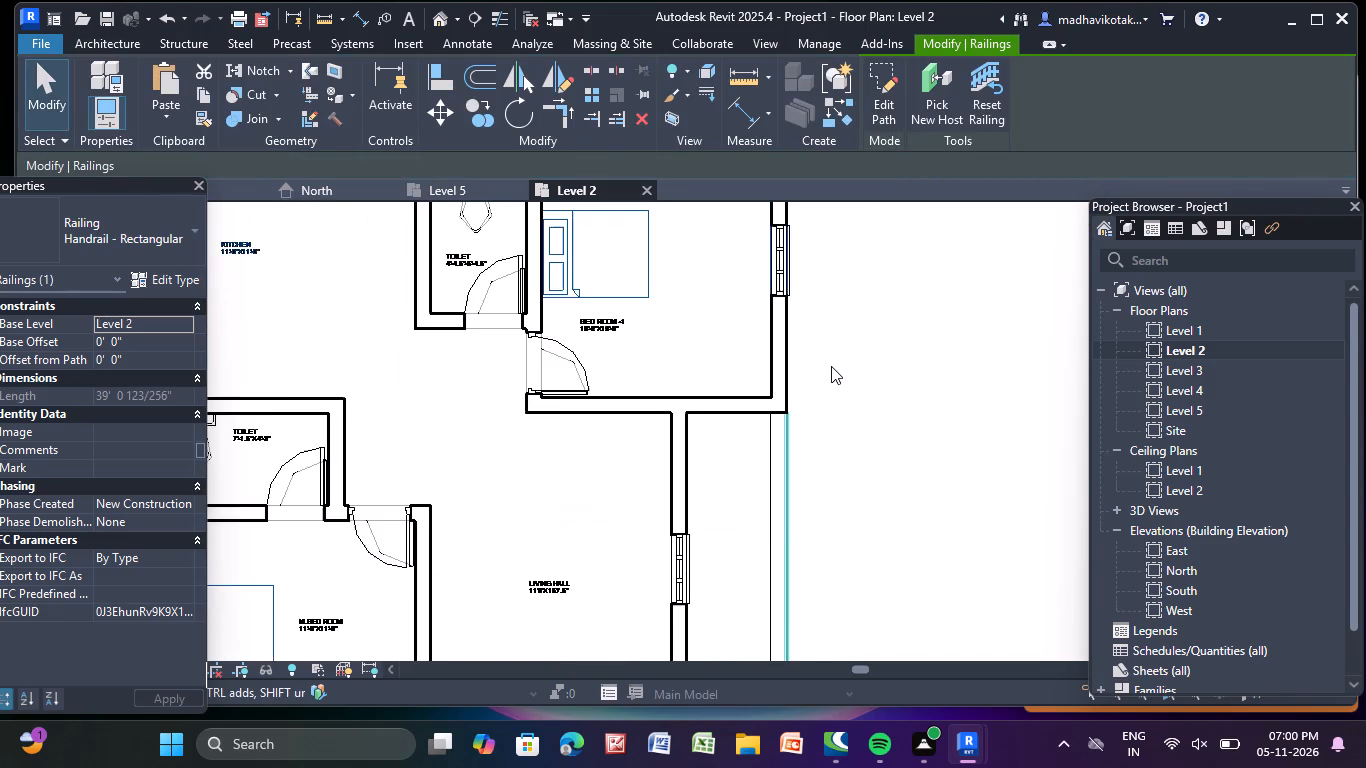
pyautogui.moveTo(831, 365); pyautogui.dragTo(703, 253, button='middle')
pyautogui.scroll(-4, 714, 271)
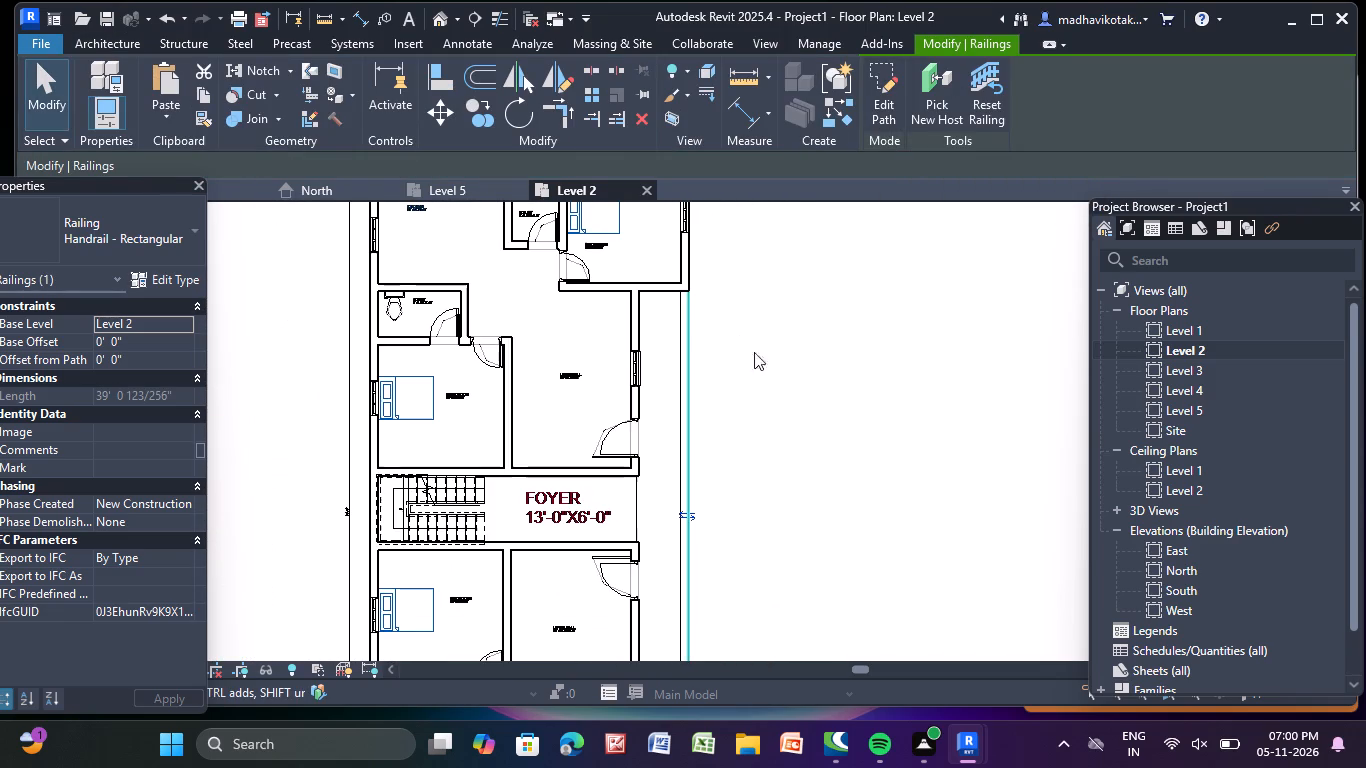
pyautogui.press('Escape')
pyautogui.press('Escape')
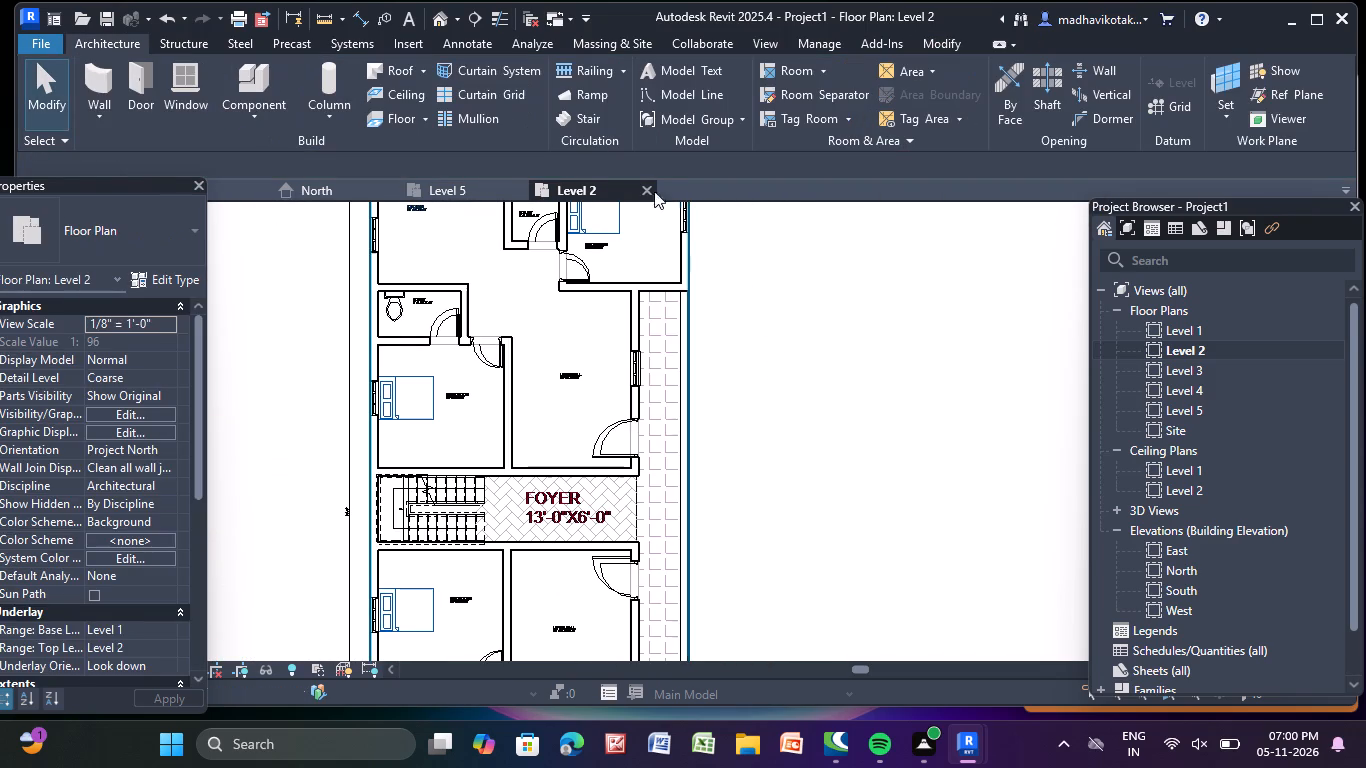
# In the default 3D view, examine the new Level 2 corridor railing from several angles against the facade, doors and floor slab.
pyautogui.click(444, 21)
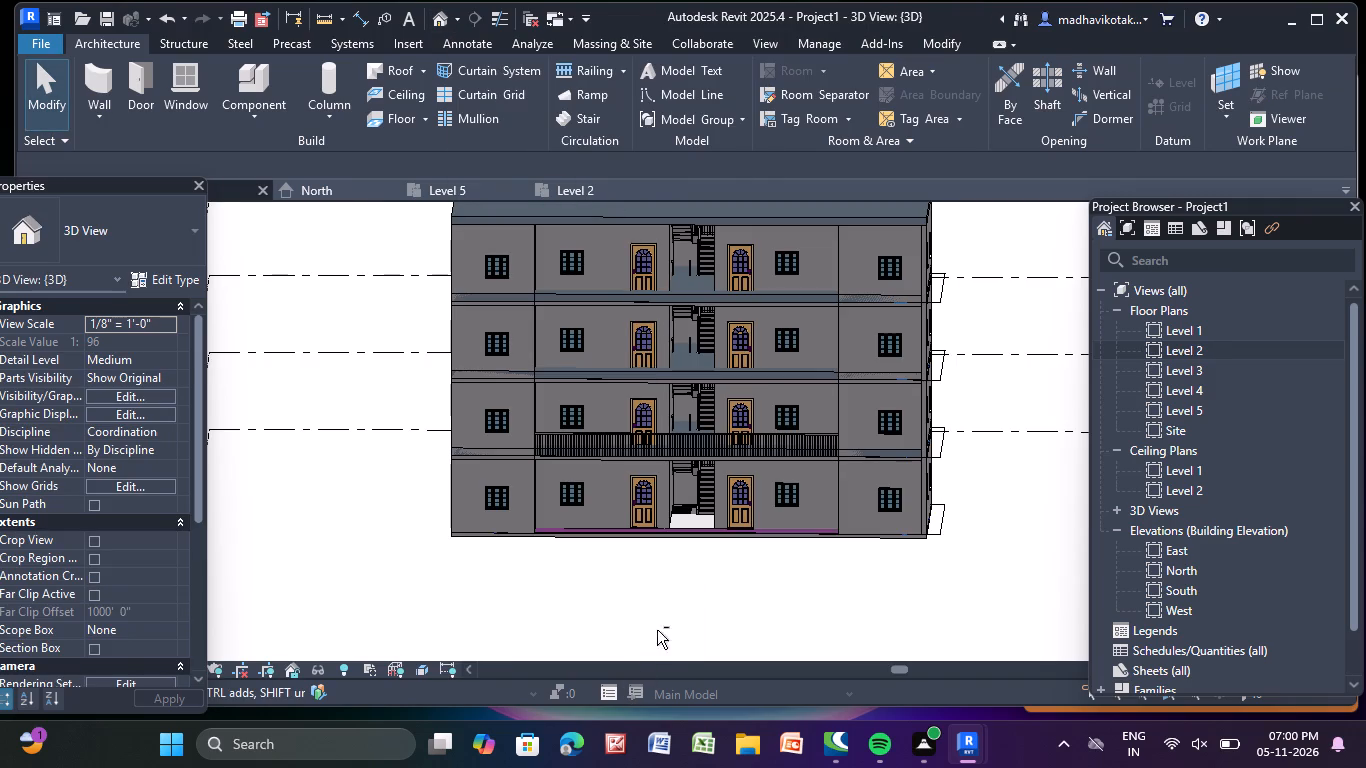
pyautogui.keyDown('shift'); pyautogui.moveTo(657, 629); pyautogui.dragTo(703, 631, button='middle'); pyautogui.keyUp('shift')
pyautogui.scroll(3, 672, 512)
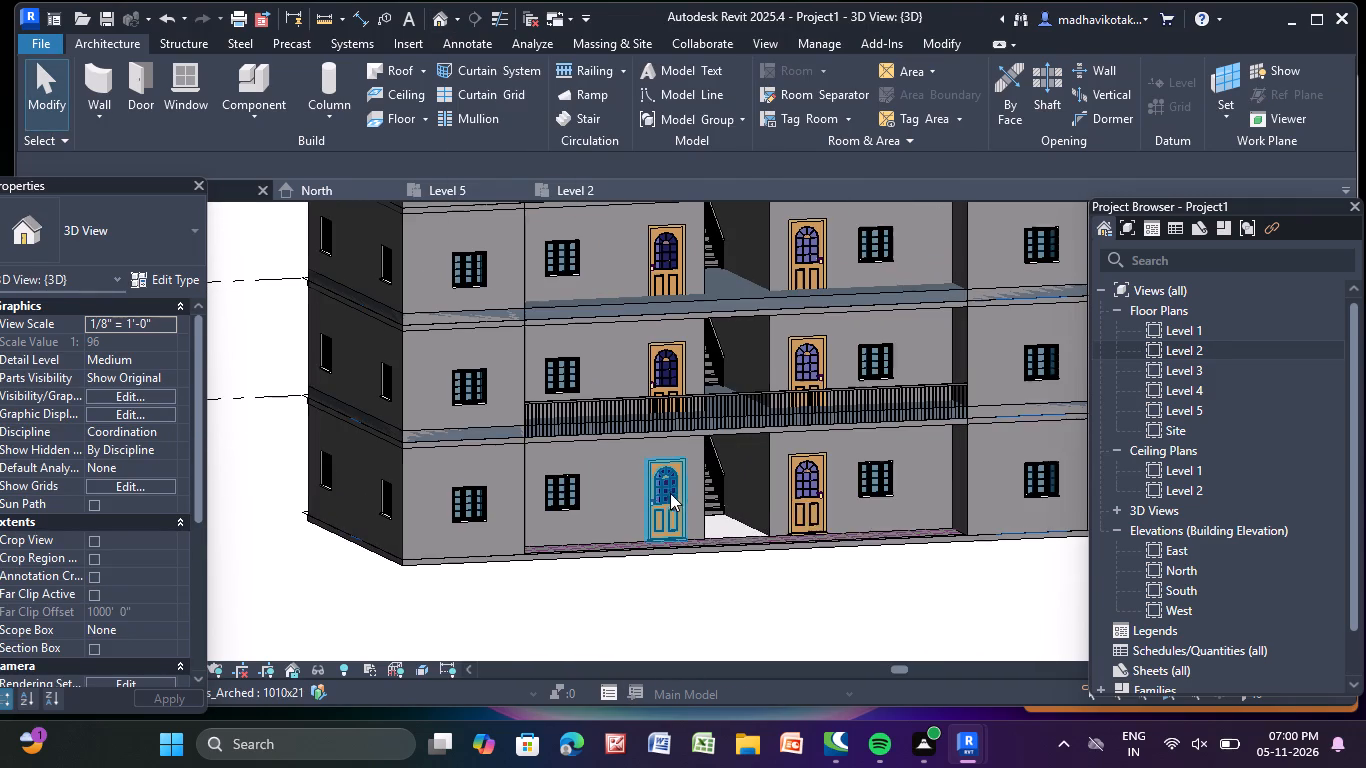
pyautogui.scroll(-2, 749, 668)
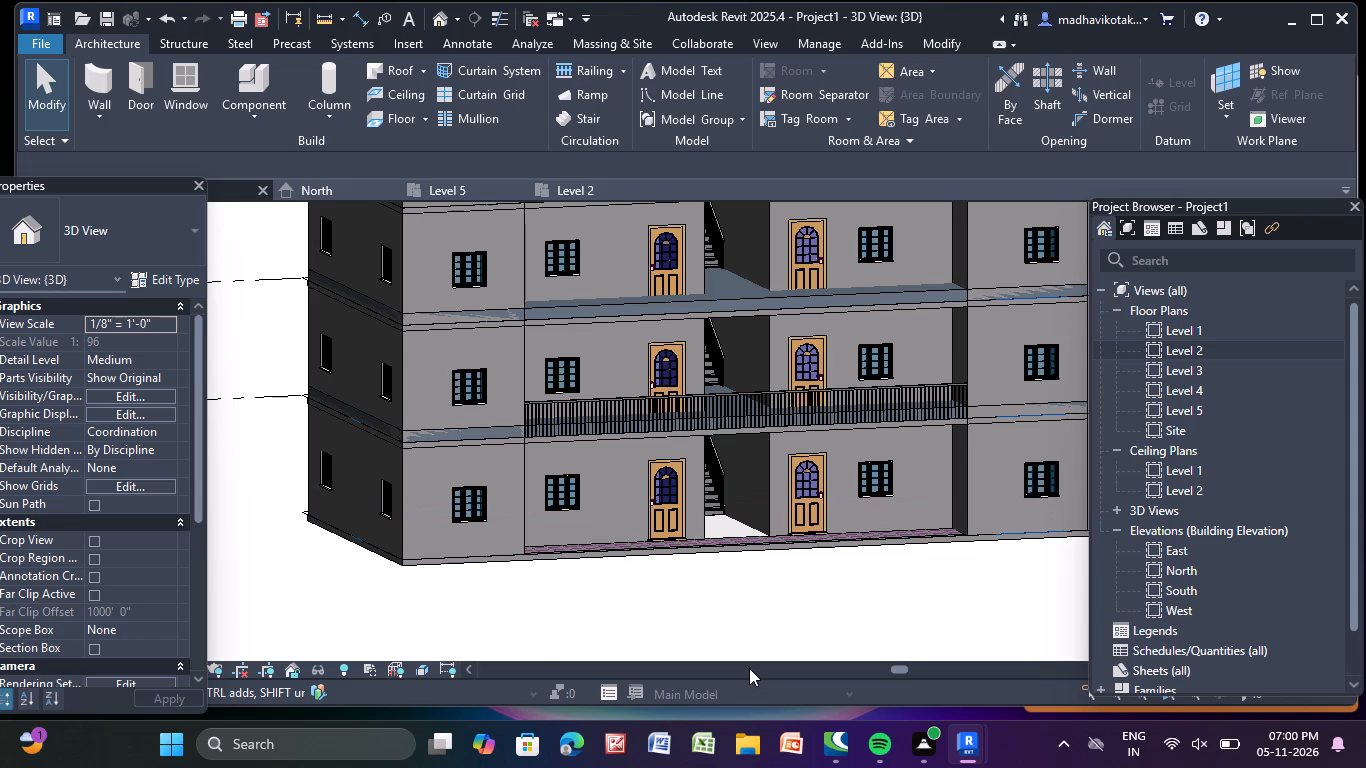
pyautogui.scroll(-1, 750, 668)
pyautogui.moveTo(750, 668); pyautogui.dragTo(715, 674, button='middle')
pyautogui.scroll(-3, 733, 659)
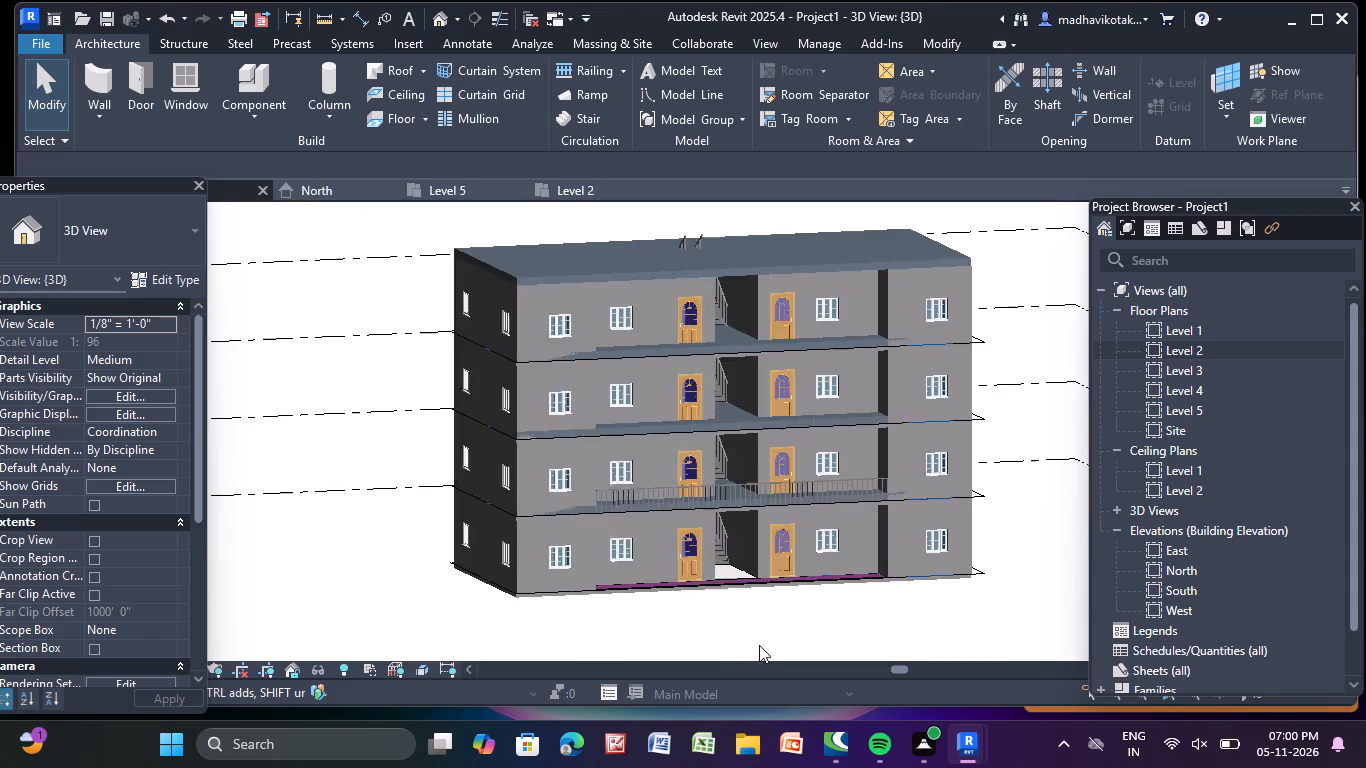
pyautogui.moveTo(780, 618); pyautogui.dragTo(658, 647, button='middle')
pyautogui.scroll(5, 679, 561)
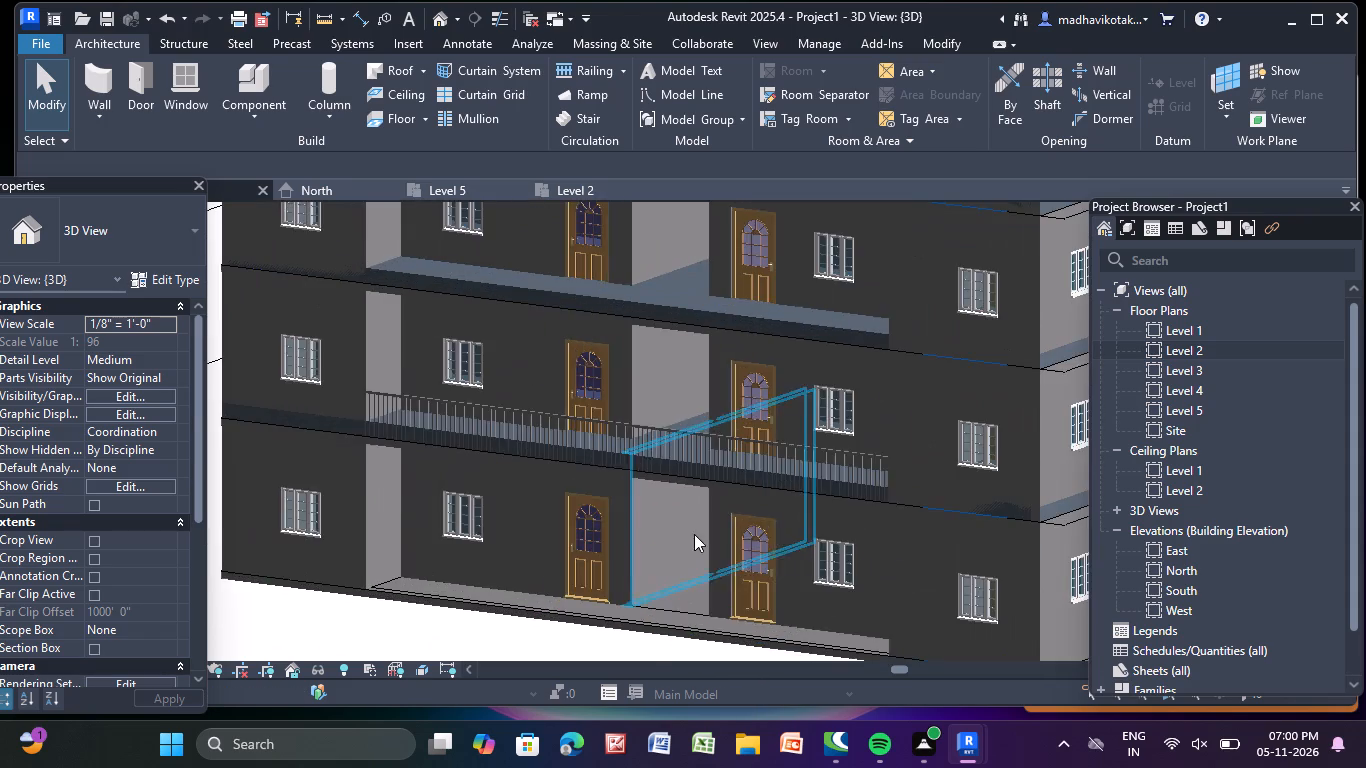
pyautogui.scroll(5, 848, 448)
pyautogui.scroll(-4, 807, 523)
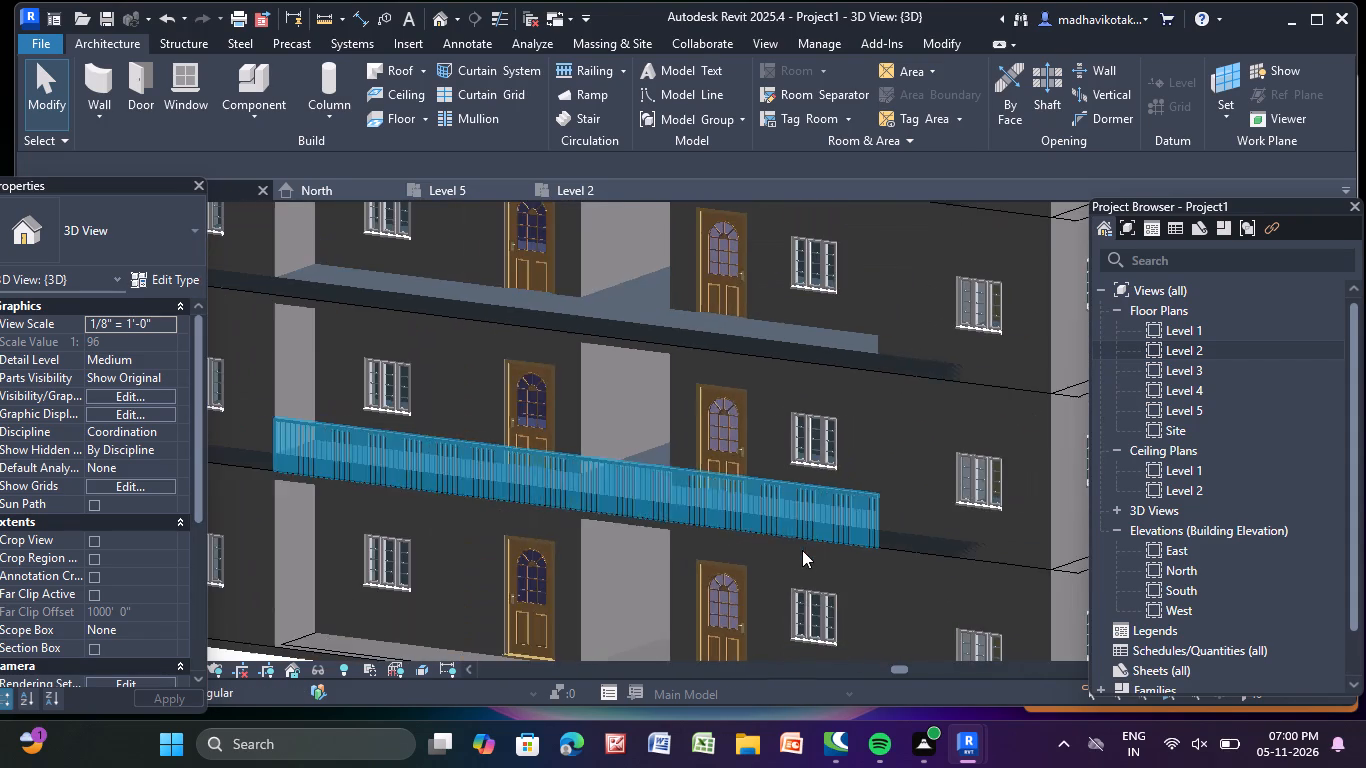
pyautogui.moveTo(801, 550); pyautogui.dragTo(895, 501, button='middle')
pyautogui.keyDown('shift'); pyautogui.scroll(1, 895, 501); pyautogui.keyUp('shift')
pyautogui.scroll(-4, 863, 472)
pyautogui.moveTo(862, 472); pyautogui.dragTo(690, 516, button='middle')
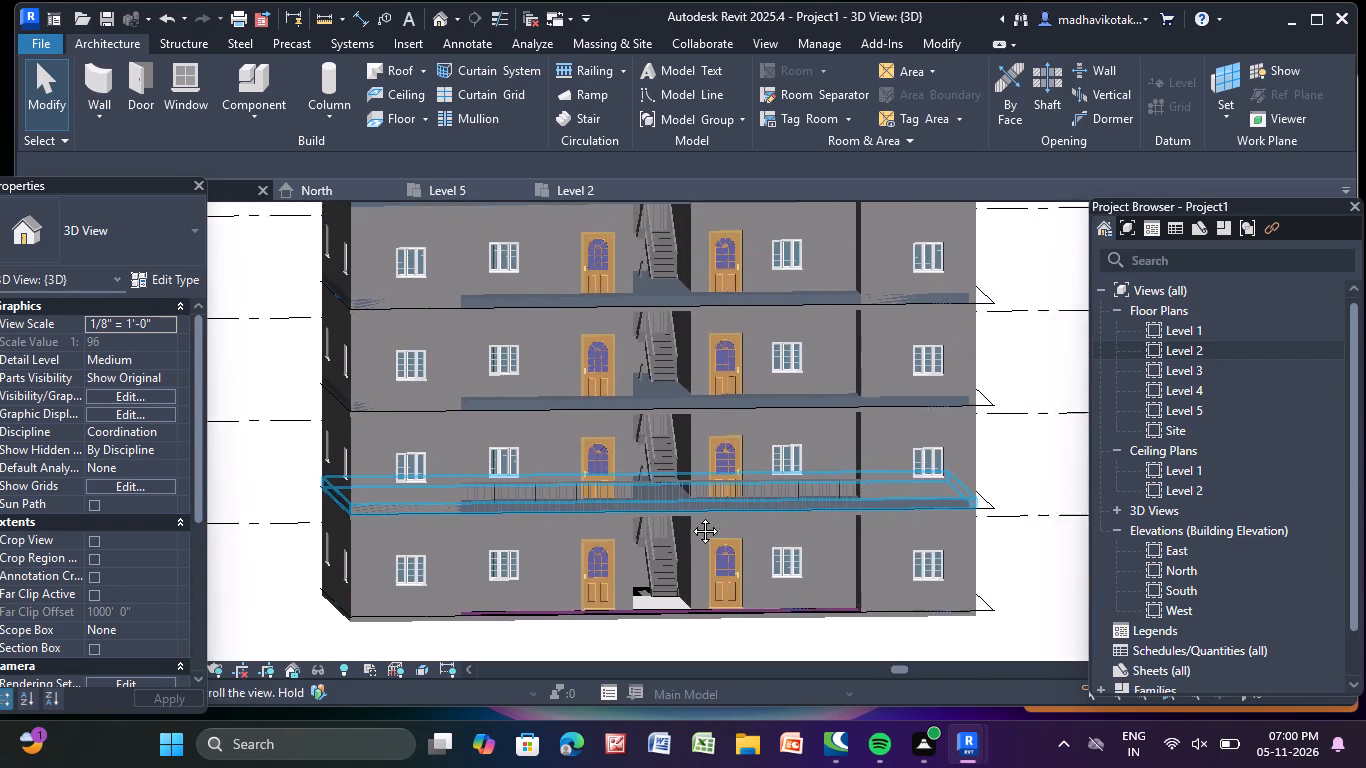
pyautogui.moveTo(690, 516); pyautogui.dragTo(661, 523, button='middle')
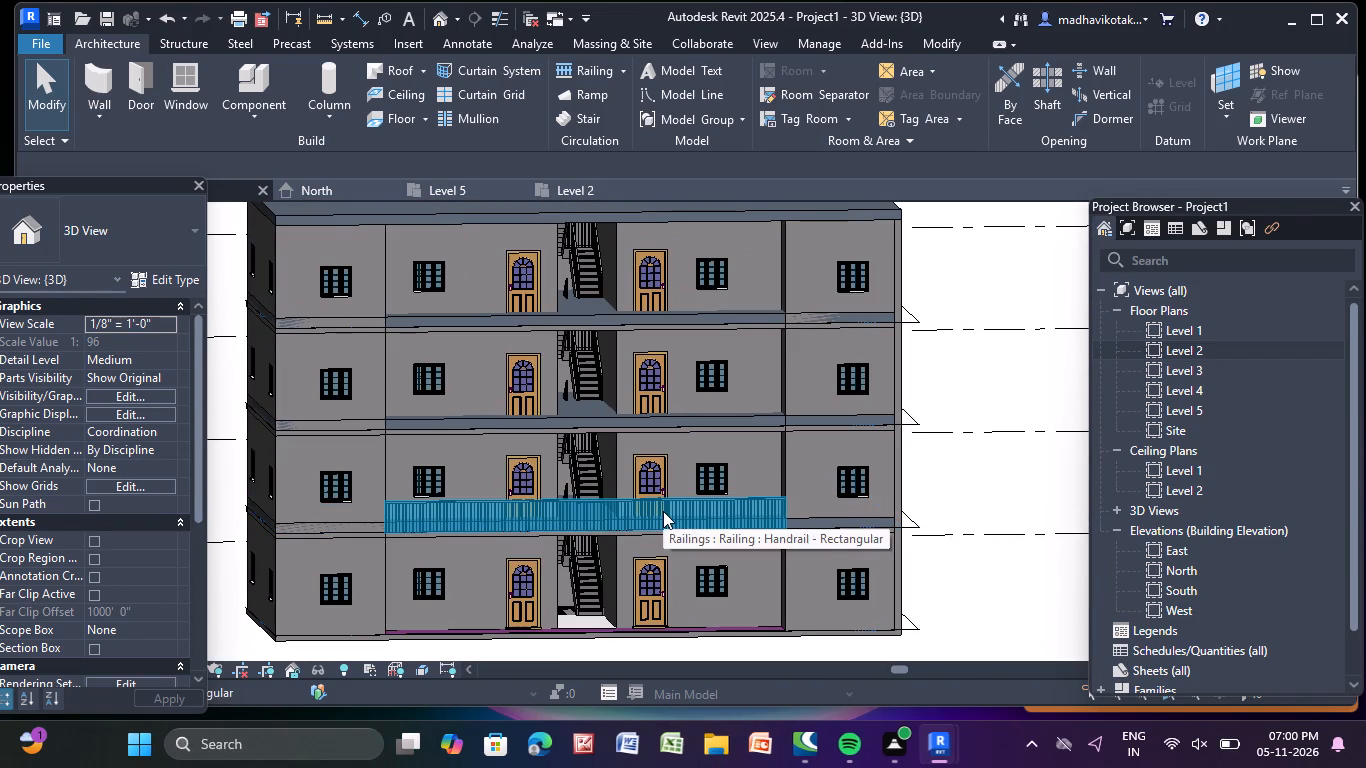
# Copy the Level 2 corridor railing and paste it aligned to Level 3 and Level 4.
pyautogui.click(663, 511)
pyautogui.scroll(3, 663, 508)
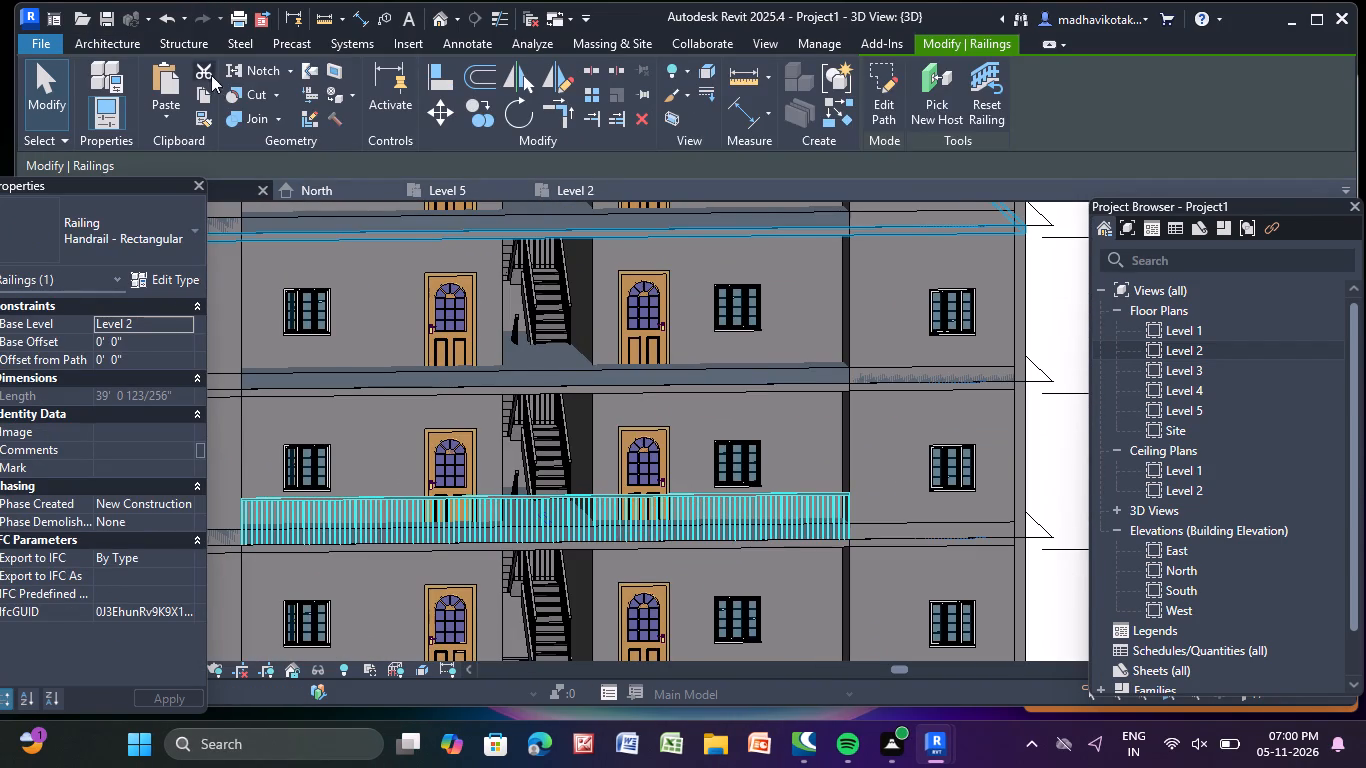
pyautogui.click(206, 94)
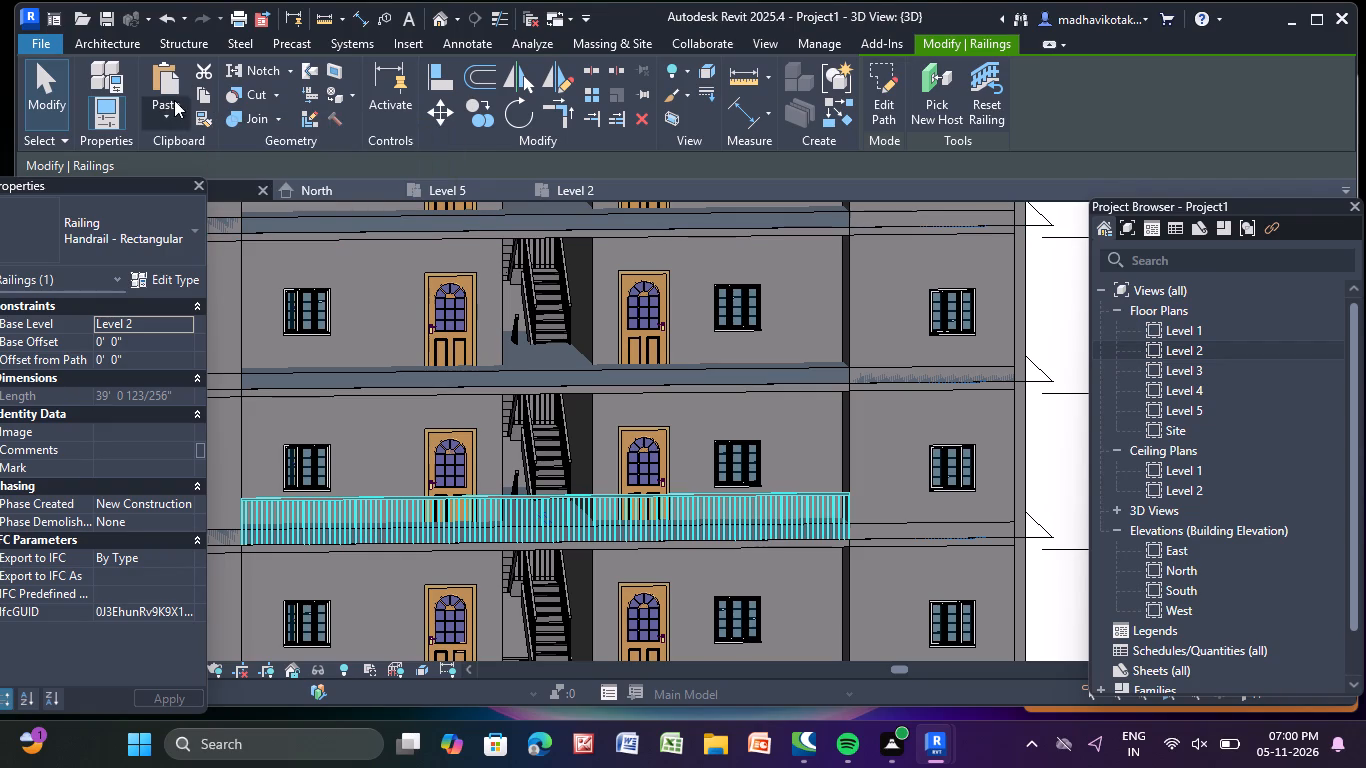
pyautogui.click(172, 115)
pyautogui.click(201, 196)
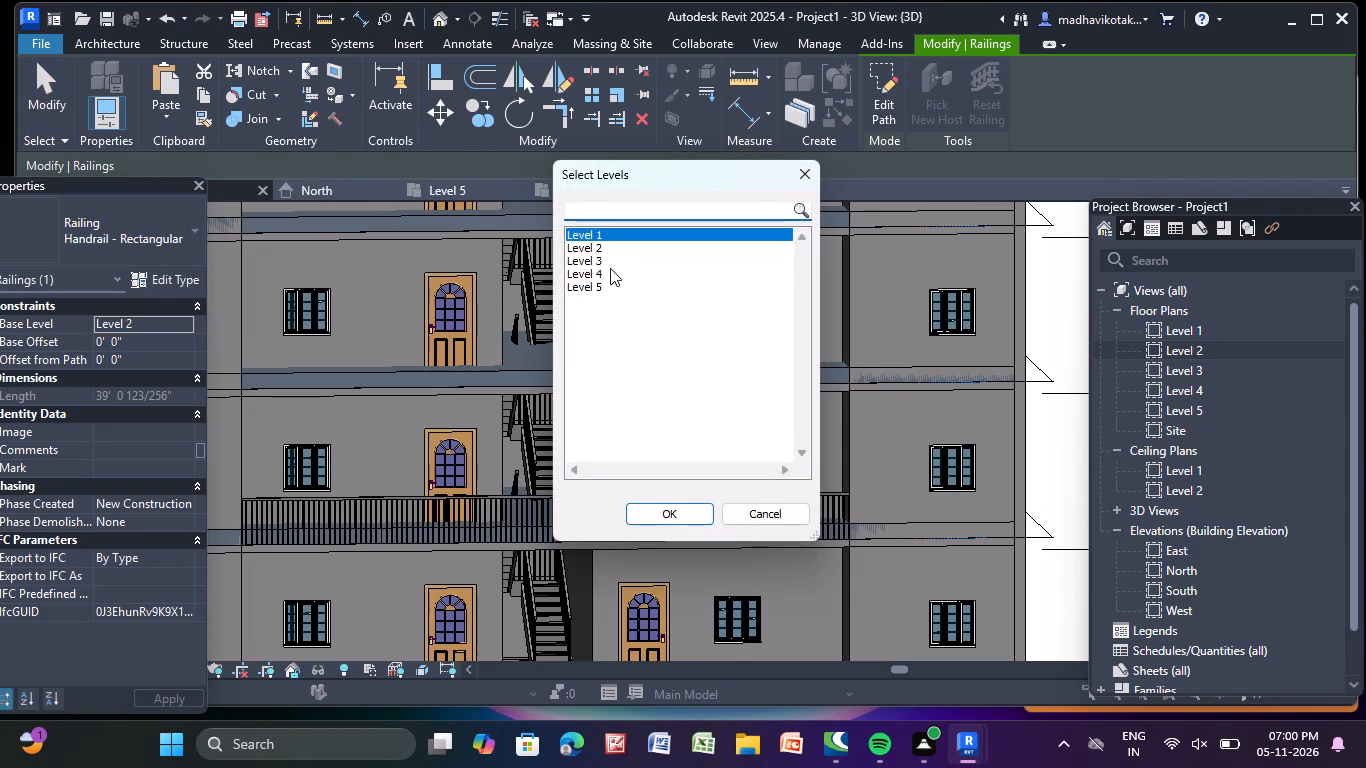
pyautogui.moveTo(603, 260); pyautogui.dragTo(601, 276)
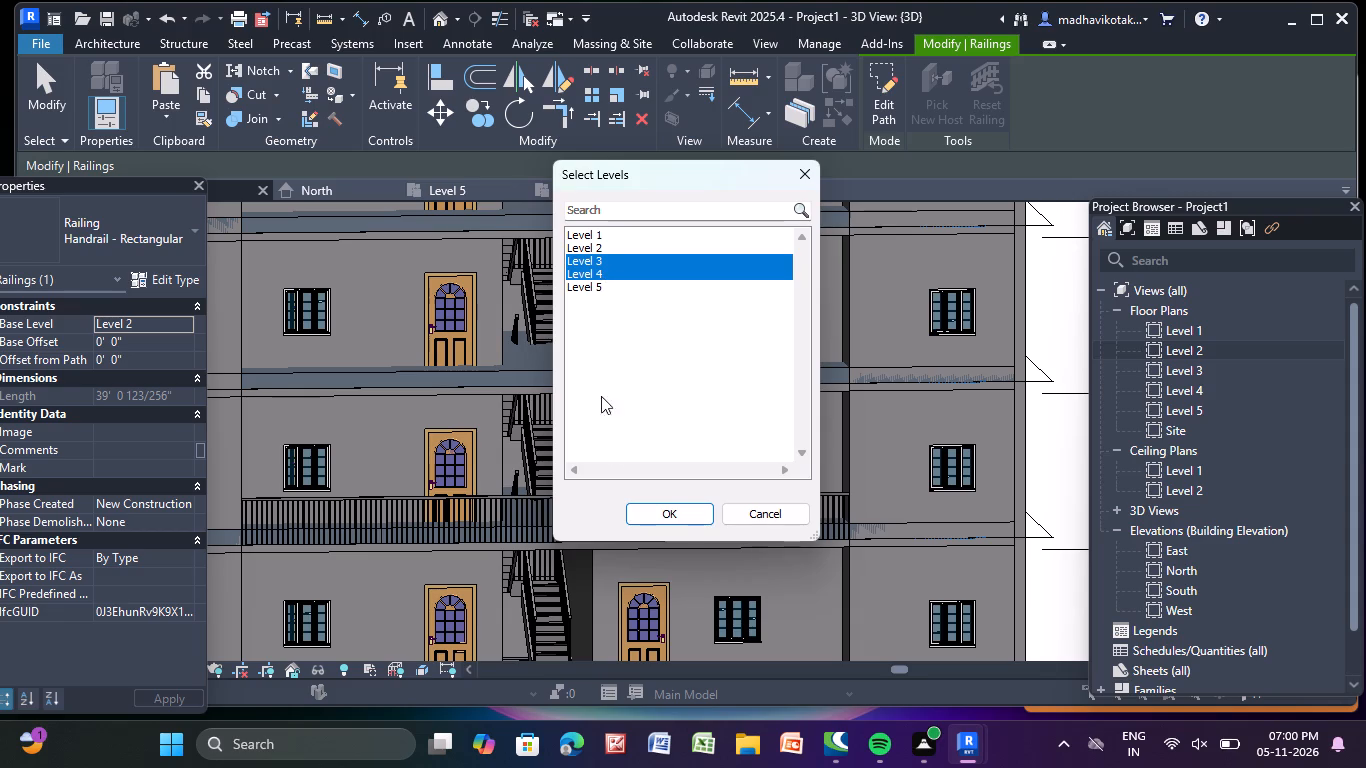
pyautogui.click(671, 516)
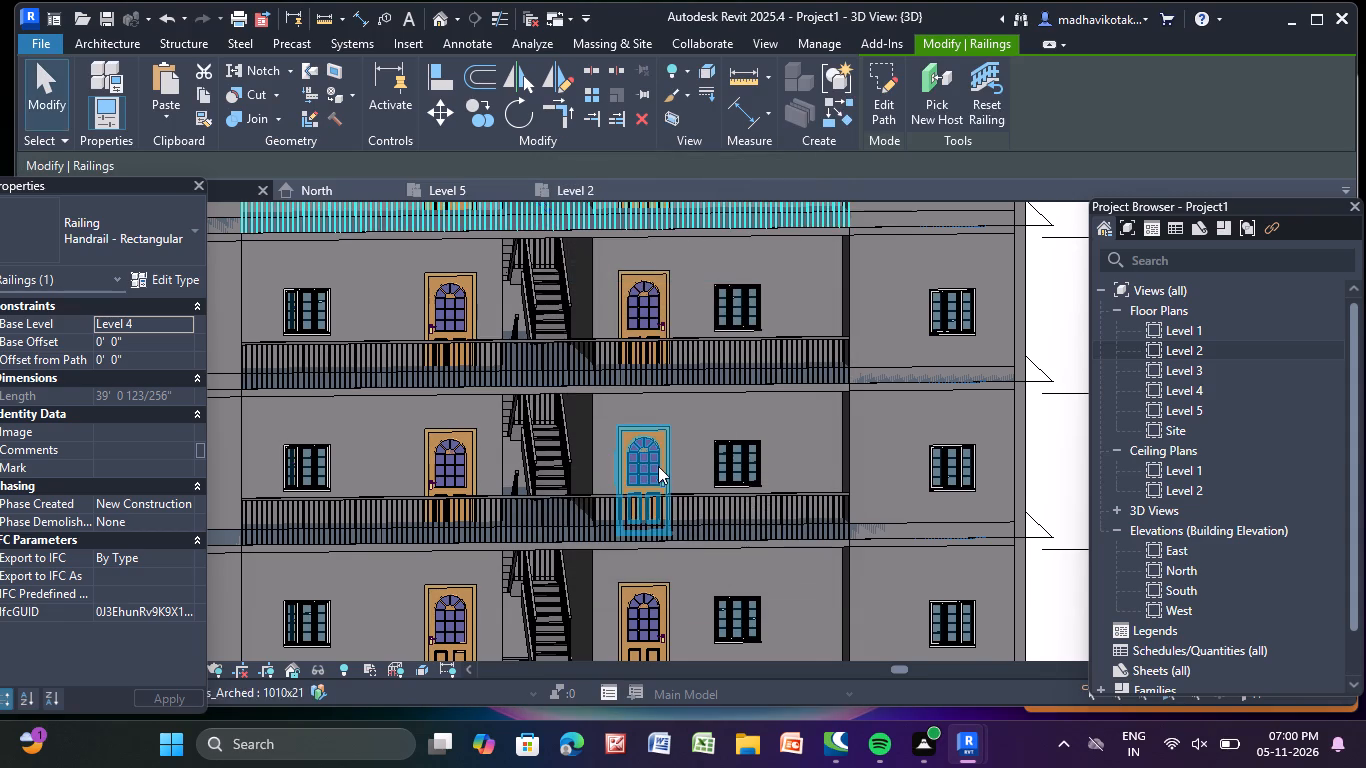
# In the 3D view, examine the upper-floor corridor railings and the roof slab over the stair from several angles.
pyautogui.moveTo(658, 466); pyautogui.dragTo(716, 655, button='middle')
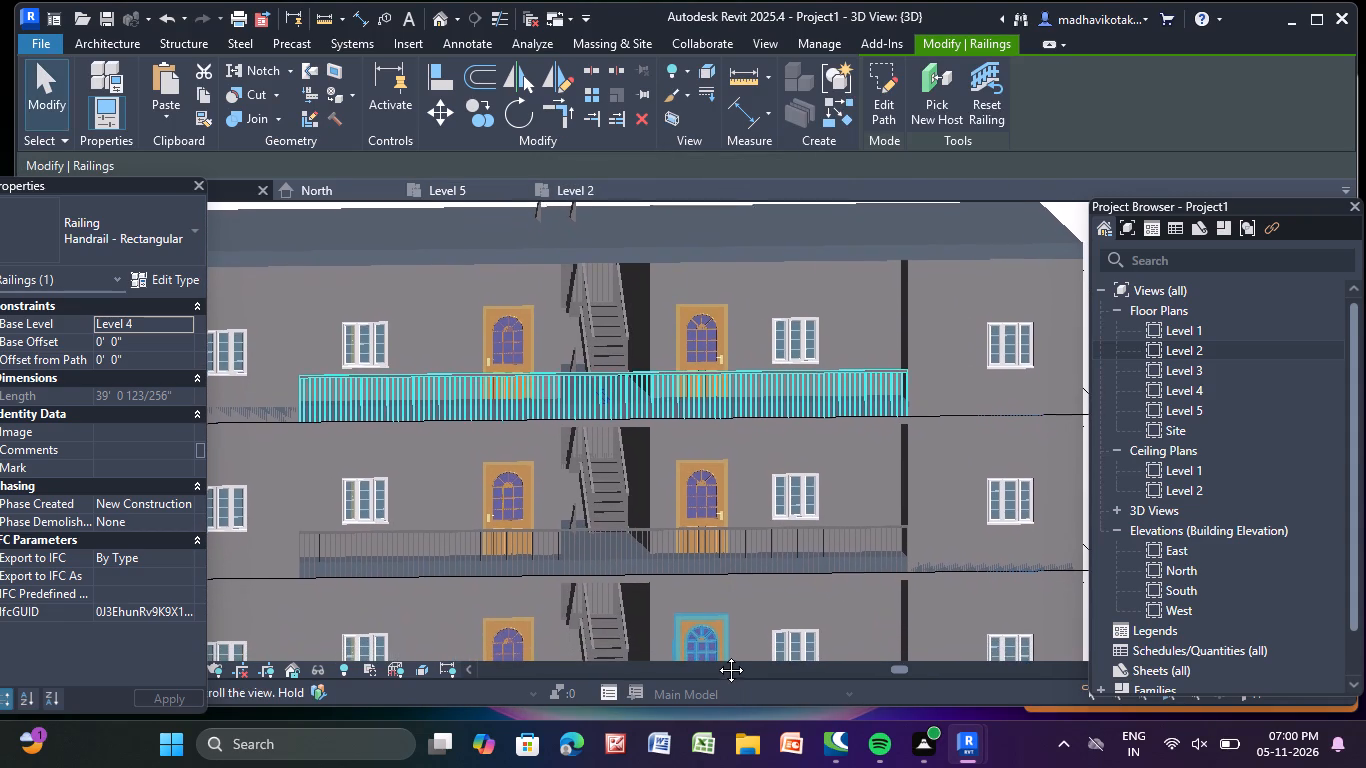
pyautogui.moveTo(716, 655); pyautogui.dragTo(715, 652, button='middle')
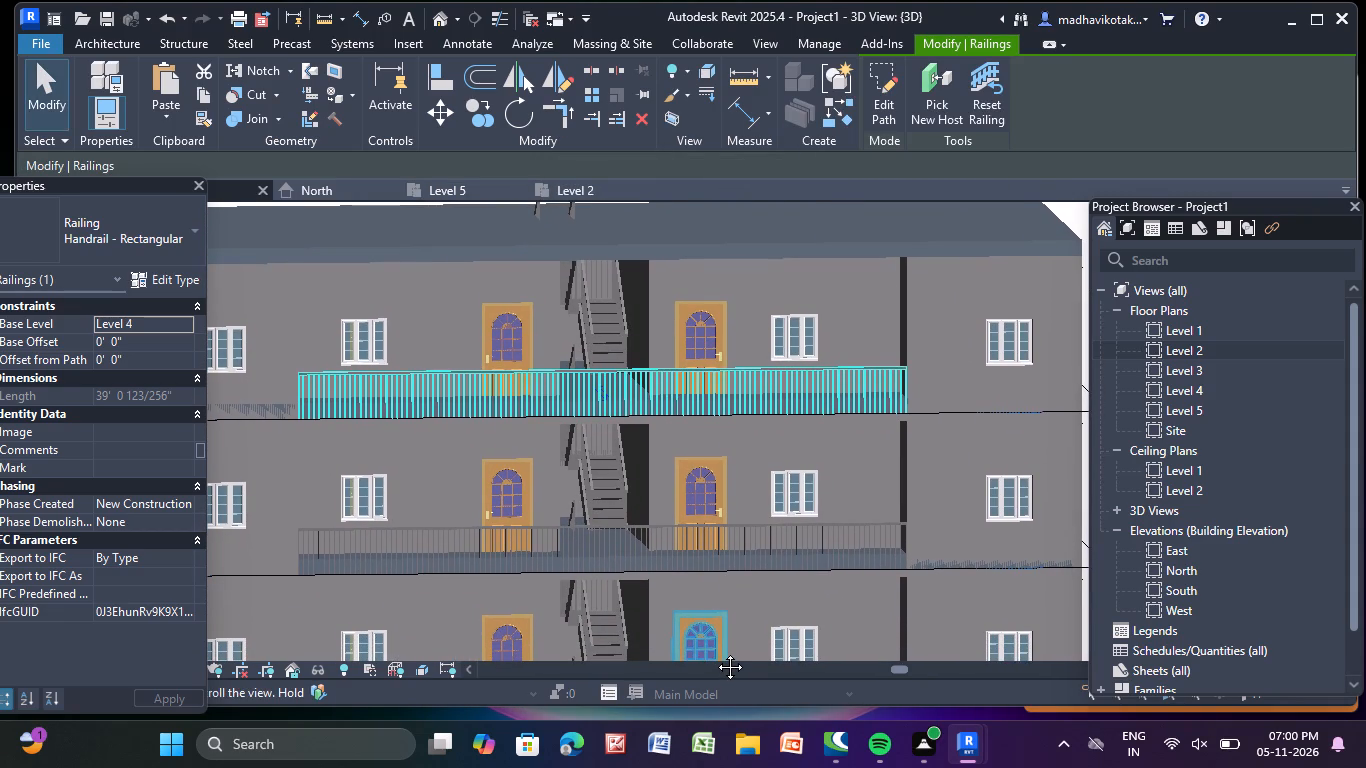
pyautogui.moveTo(715, 652); pyautogui.dragTo(713, 641, button='middle')
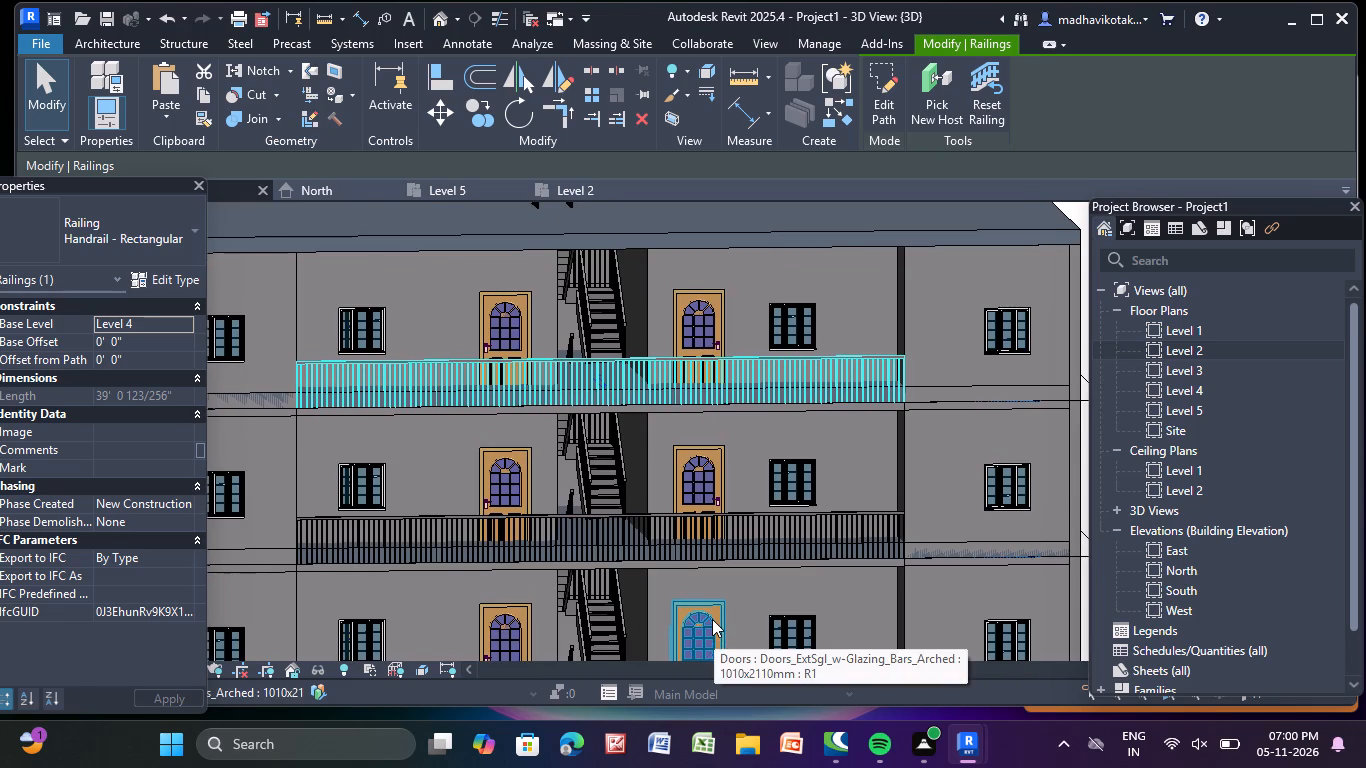
pyautogui.press('Escape')
pyautogui.press('Escape')
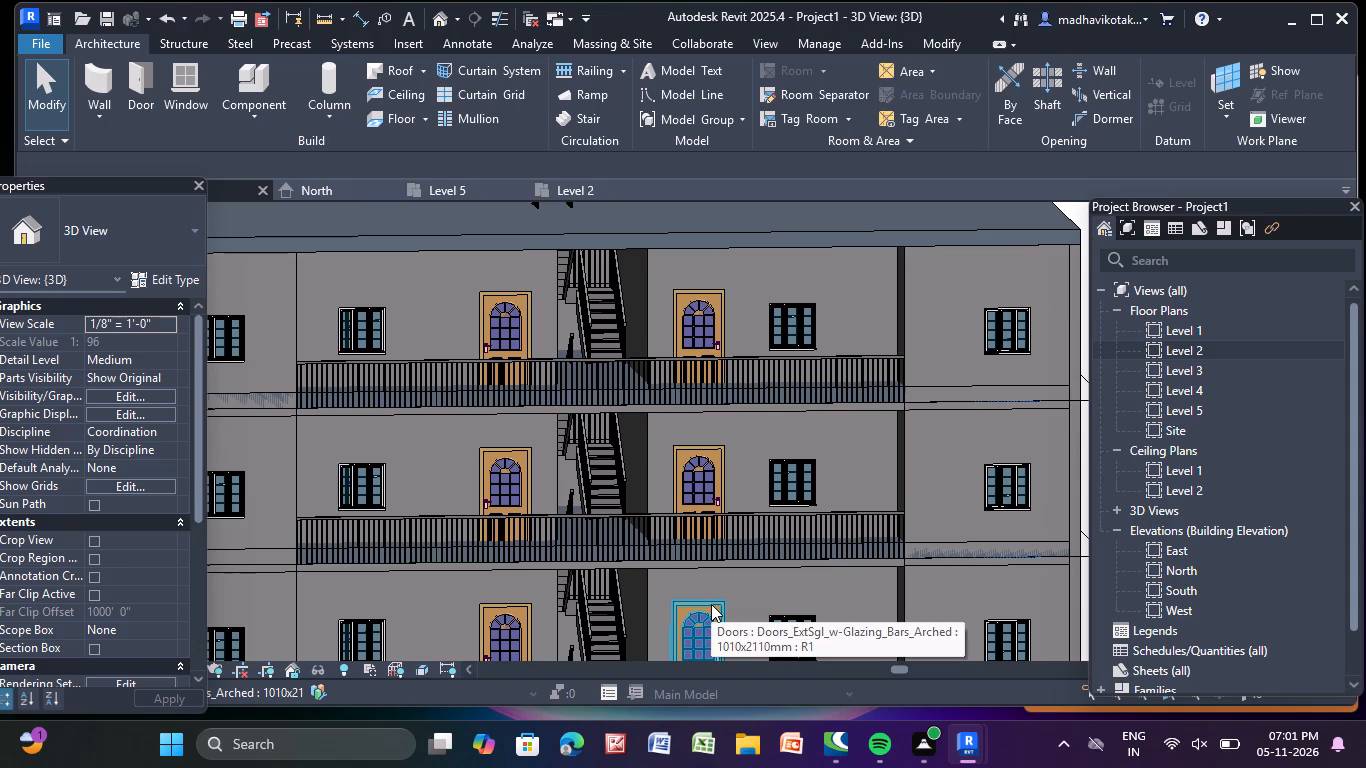
pyautogui.scroll(-3, 711, 604)
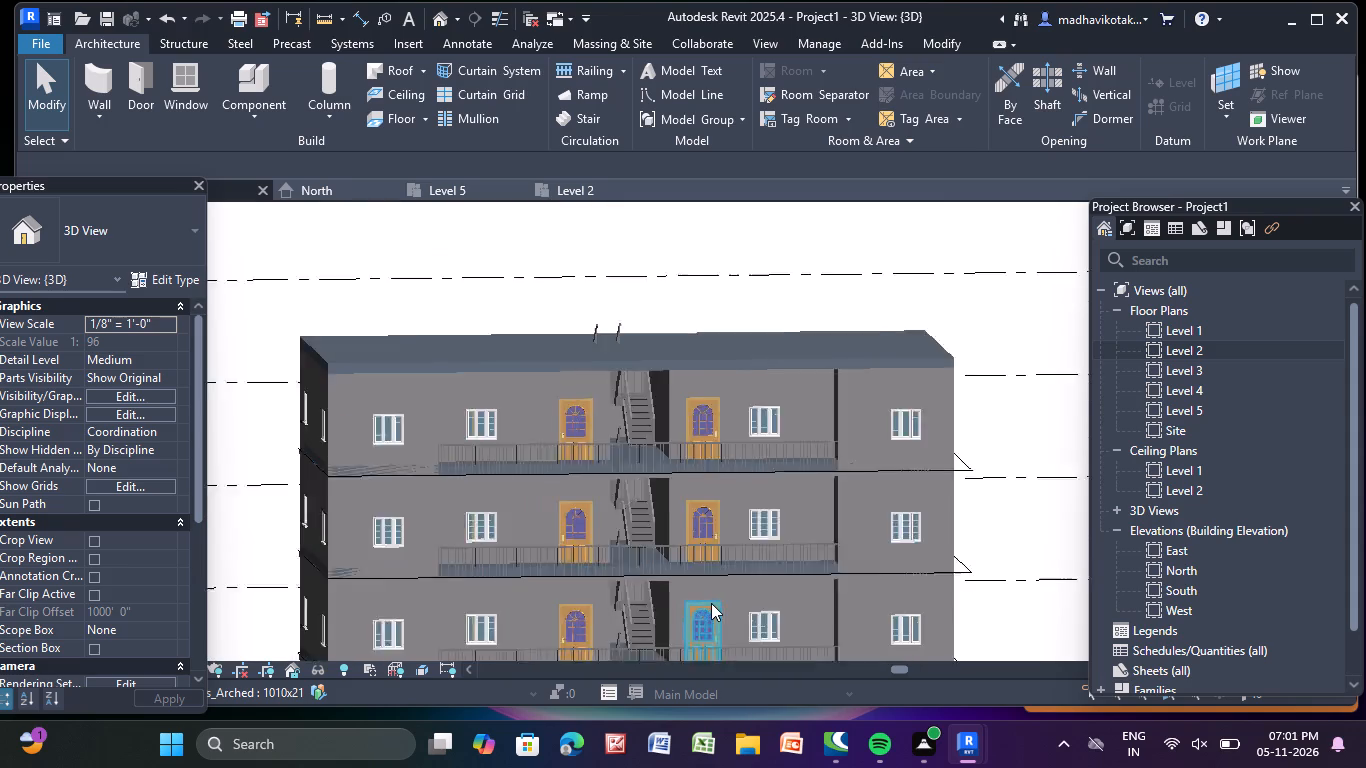
pyautogui.scroll(-1, 711, 603)
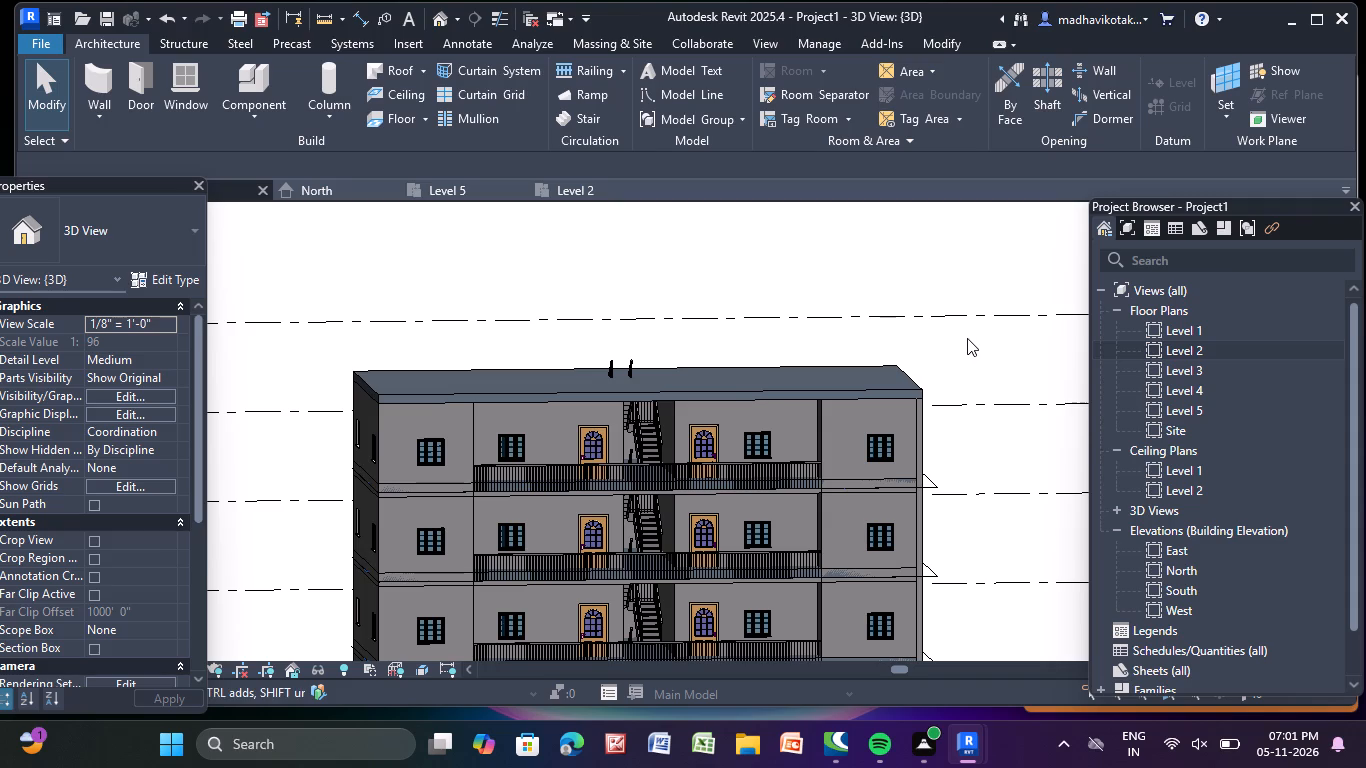
pyautogui.moveTo(982, 461); pyautogui.dragTo(917, 529, button='middle')
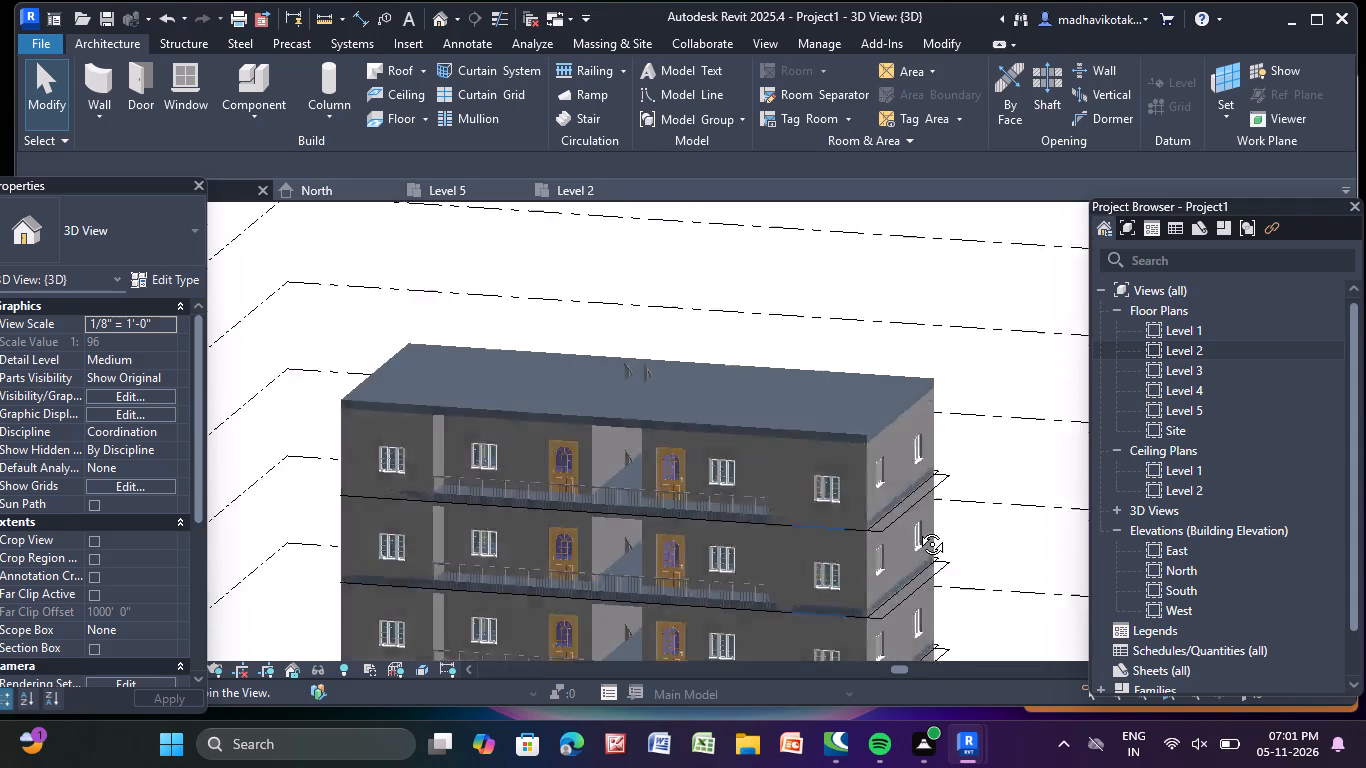
pyautogui.moveTo(917, 529); pyautogui.dragTo(802, 594, button='middle')
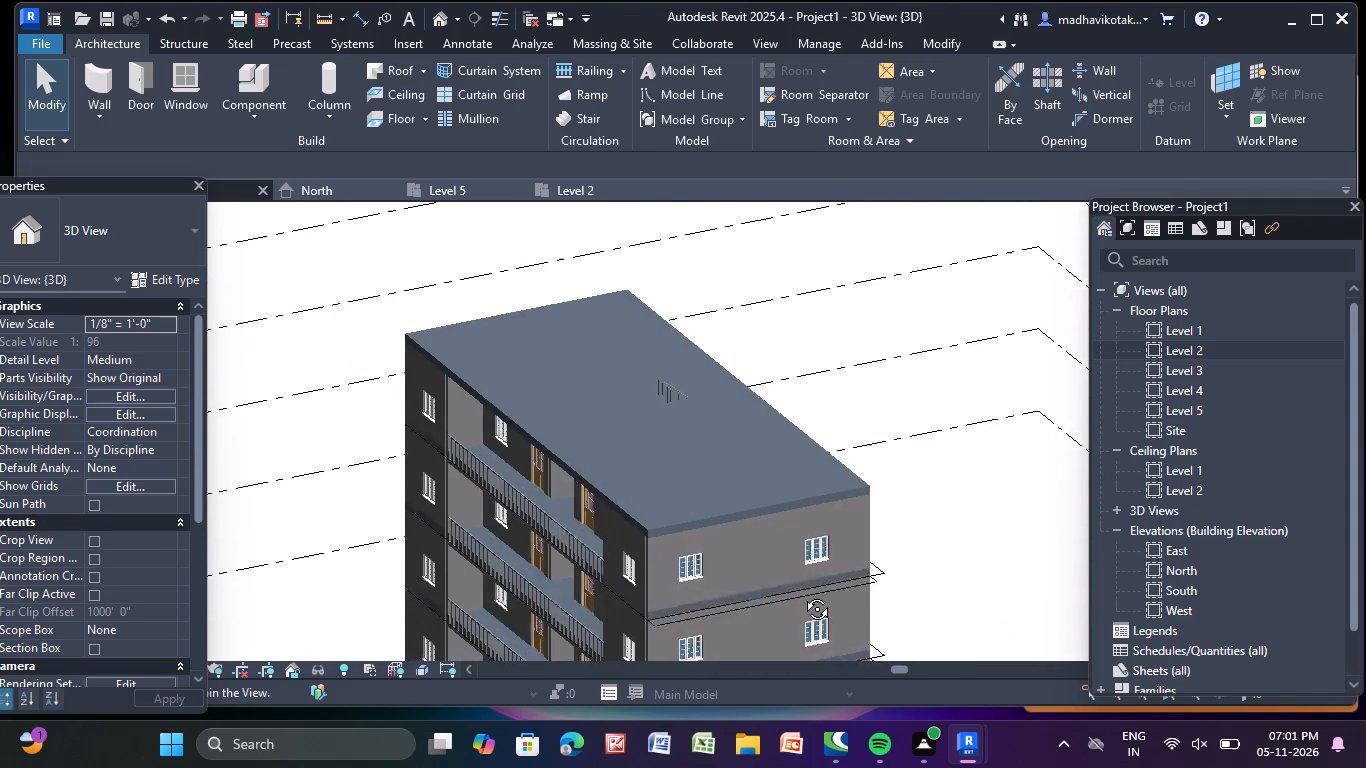
pyautogui.moveTo(802, 594); pyautogui.dragTo(980, 542, button='middle')
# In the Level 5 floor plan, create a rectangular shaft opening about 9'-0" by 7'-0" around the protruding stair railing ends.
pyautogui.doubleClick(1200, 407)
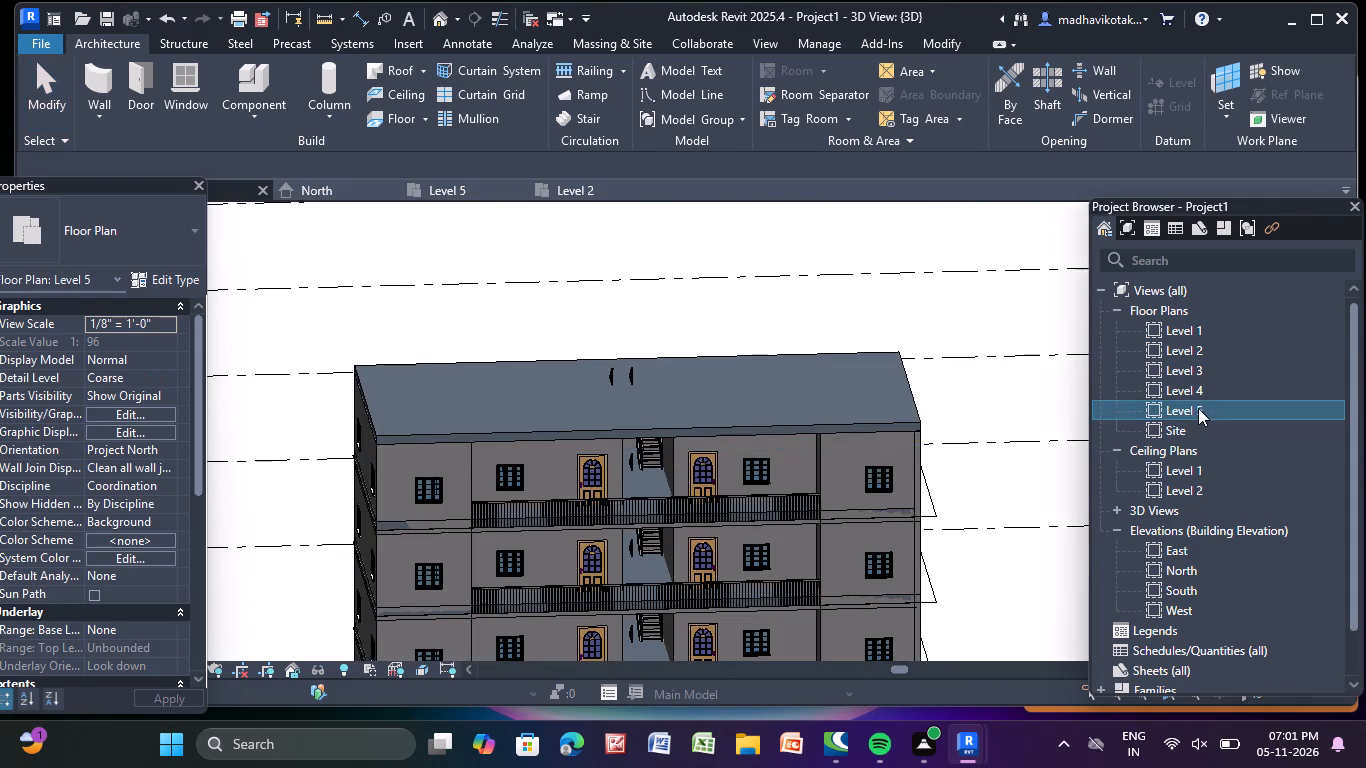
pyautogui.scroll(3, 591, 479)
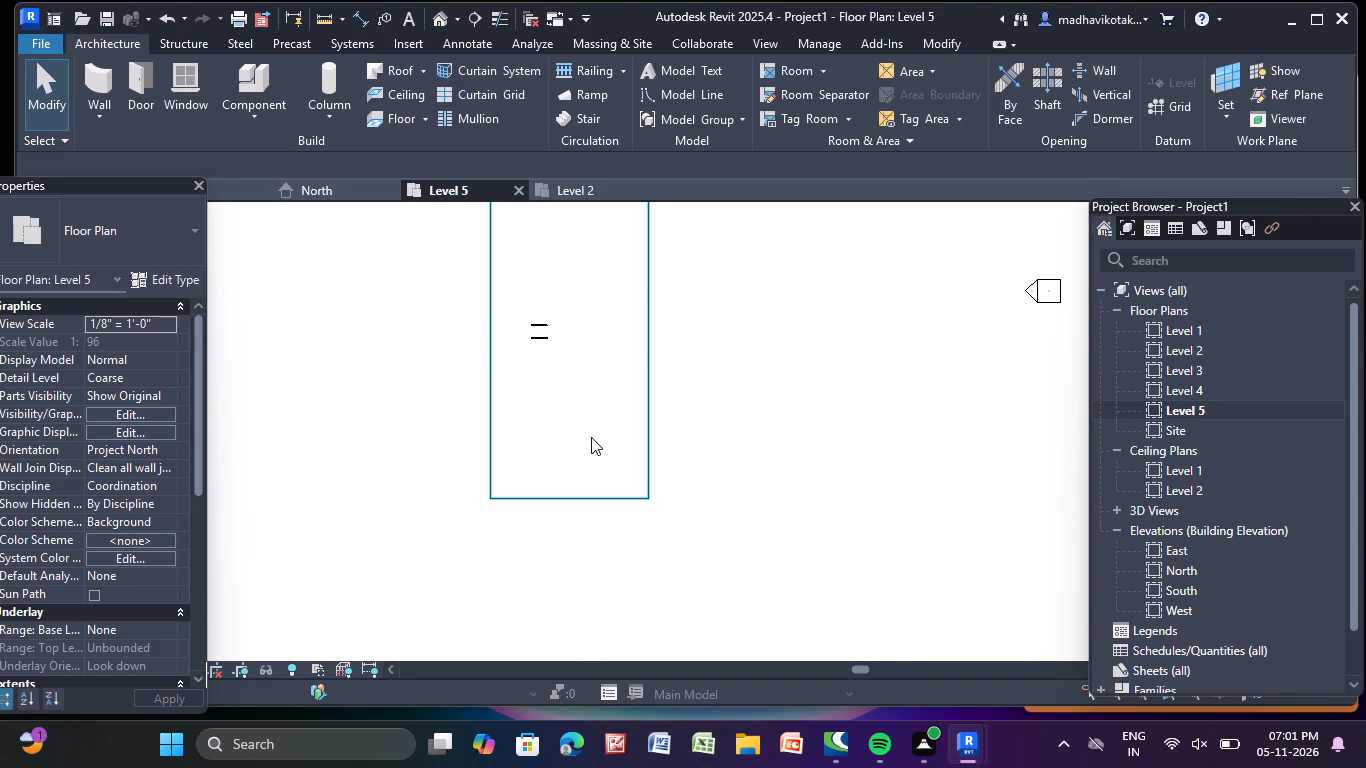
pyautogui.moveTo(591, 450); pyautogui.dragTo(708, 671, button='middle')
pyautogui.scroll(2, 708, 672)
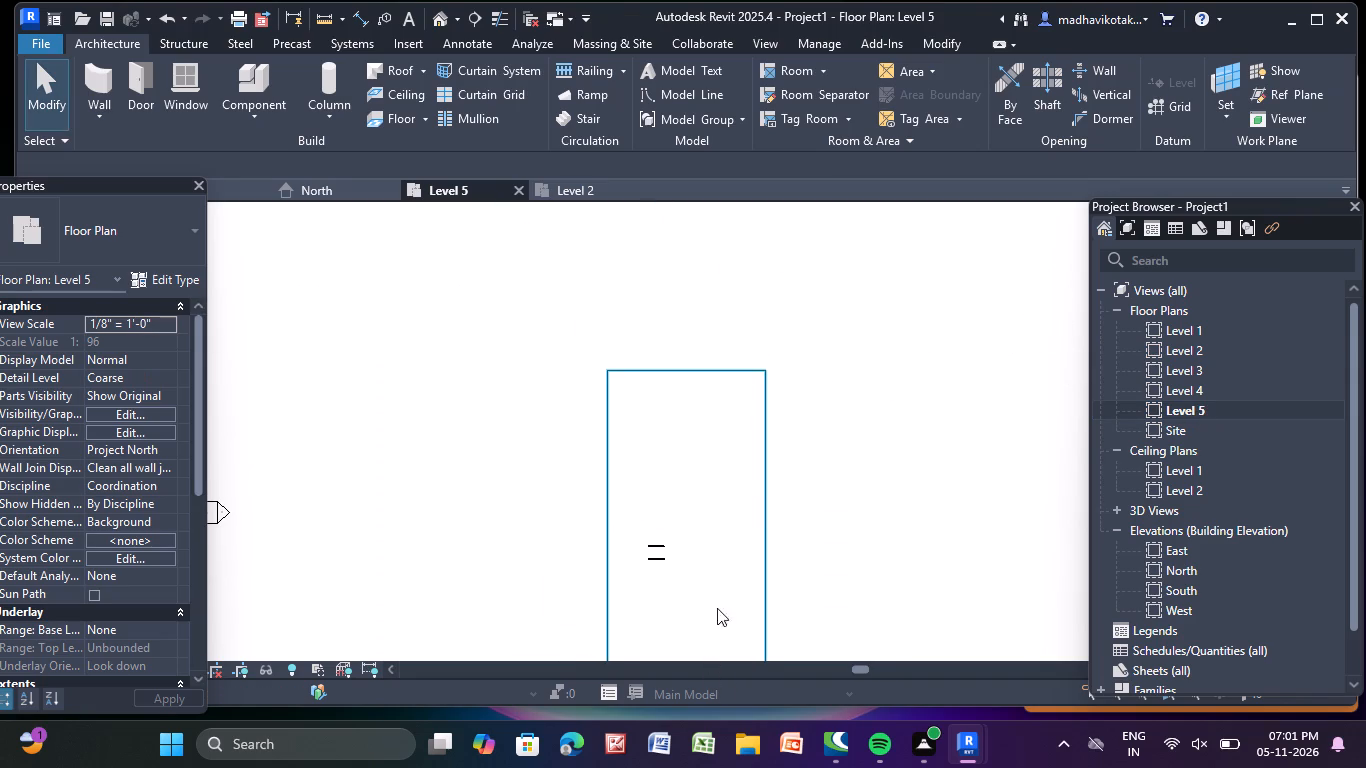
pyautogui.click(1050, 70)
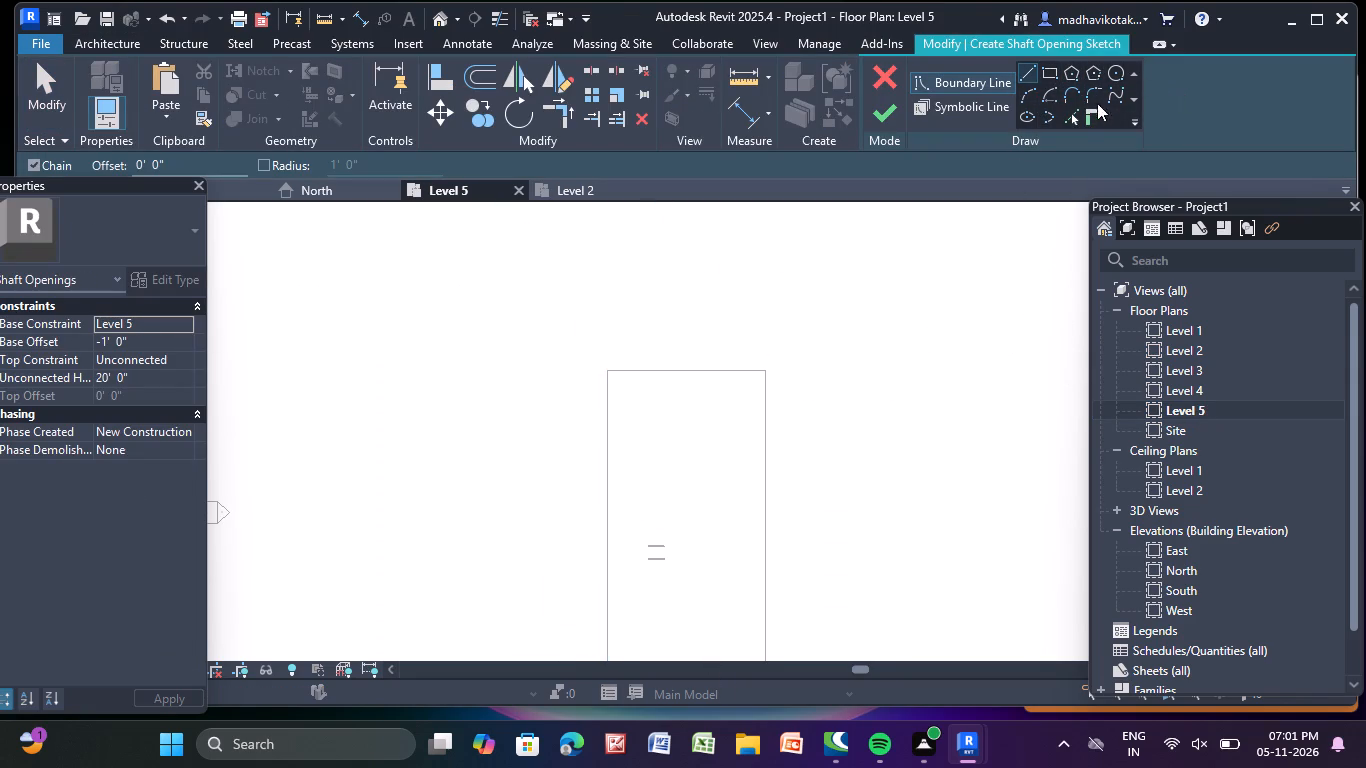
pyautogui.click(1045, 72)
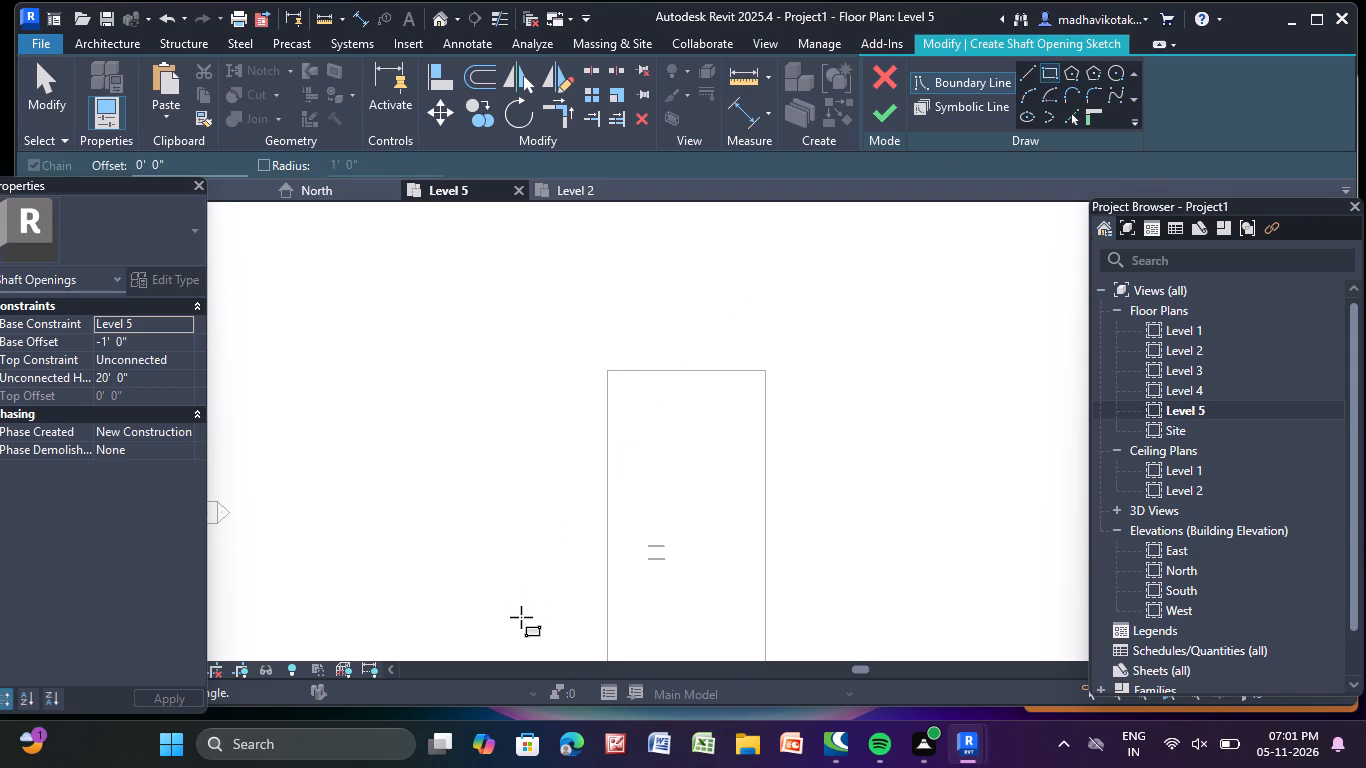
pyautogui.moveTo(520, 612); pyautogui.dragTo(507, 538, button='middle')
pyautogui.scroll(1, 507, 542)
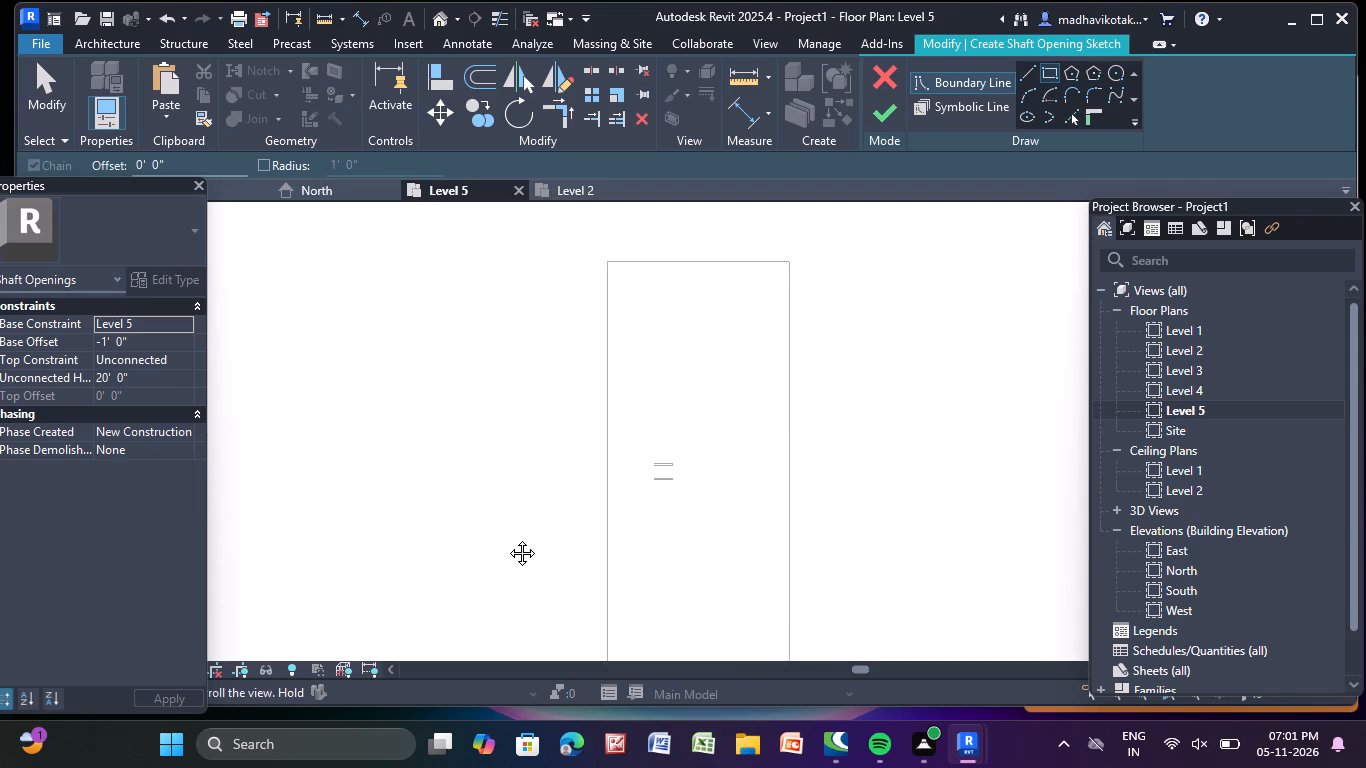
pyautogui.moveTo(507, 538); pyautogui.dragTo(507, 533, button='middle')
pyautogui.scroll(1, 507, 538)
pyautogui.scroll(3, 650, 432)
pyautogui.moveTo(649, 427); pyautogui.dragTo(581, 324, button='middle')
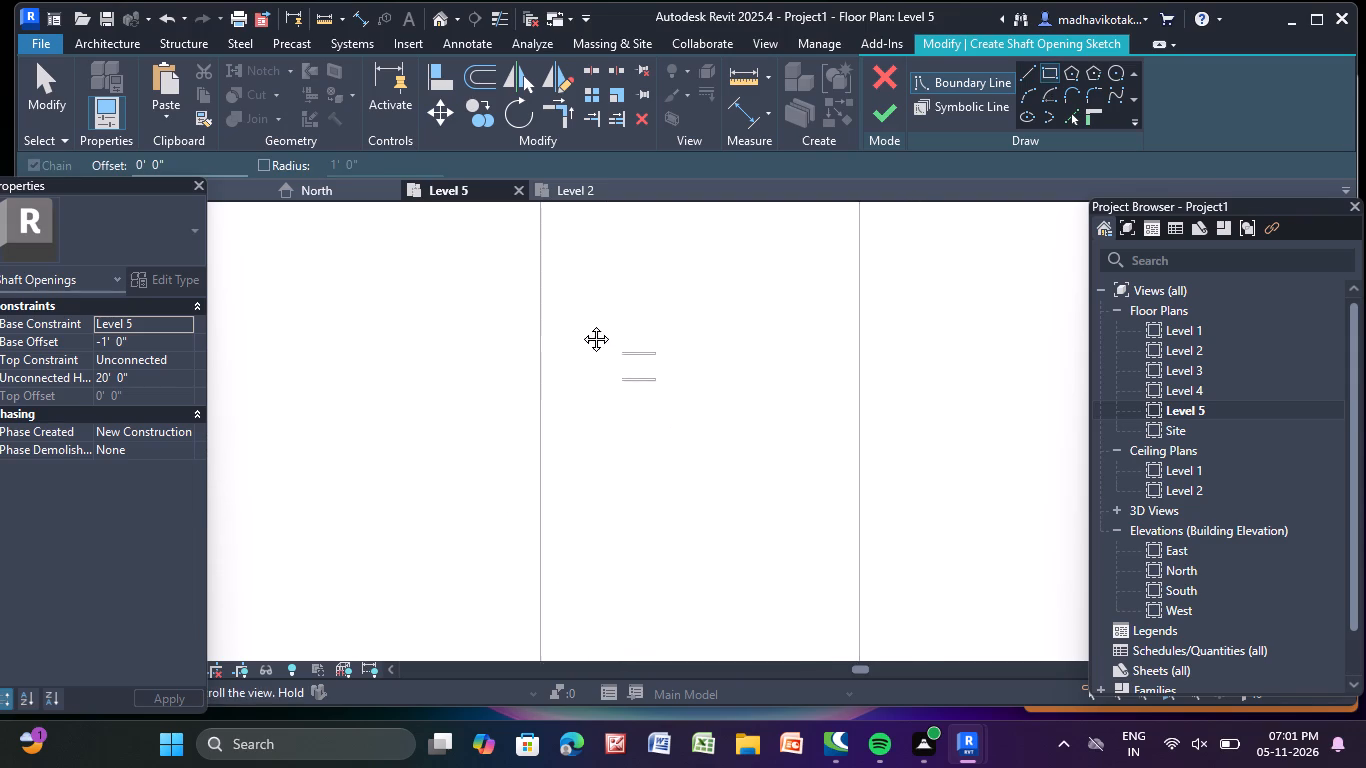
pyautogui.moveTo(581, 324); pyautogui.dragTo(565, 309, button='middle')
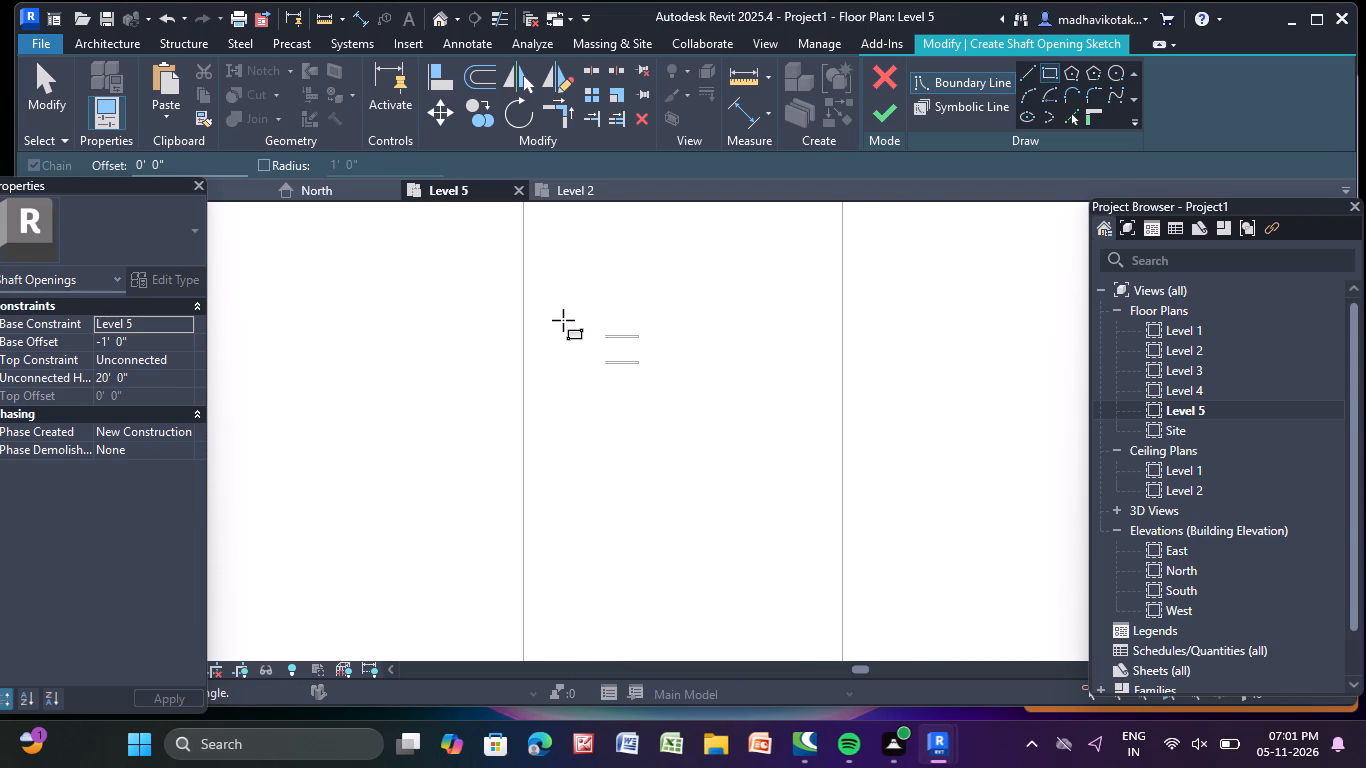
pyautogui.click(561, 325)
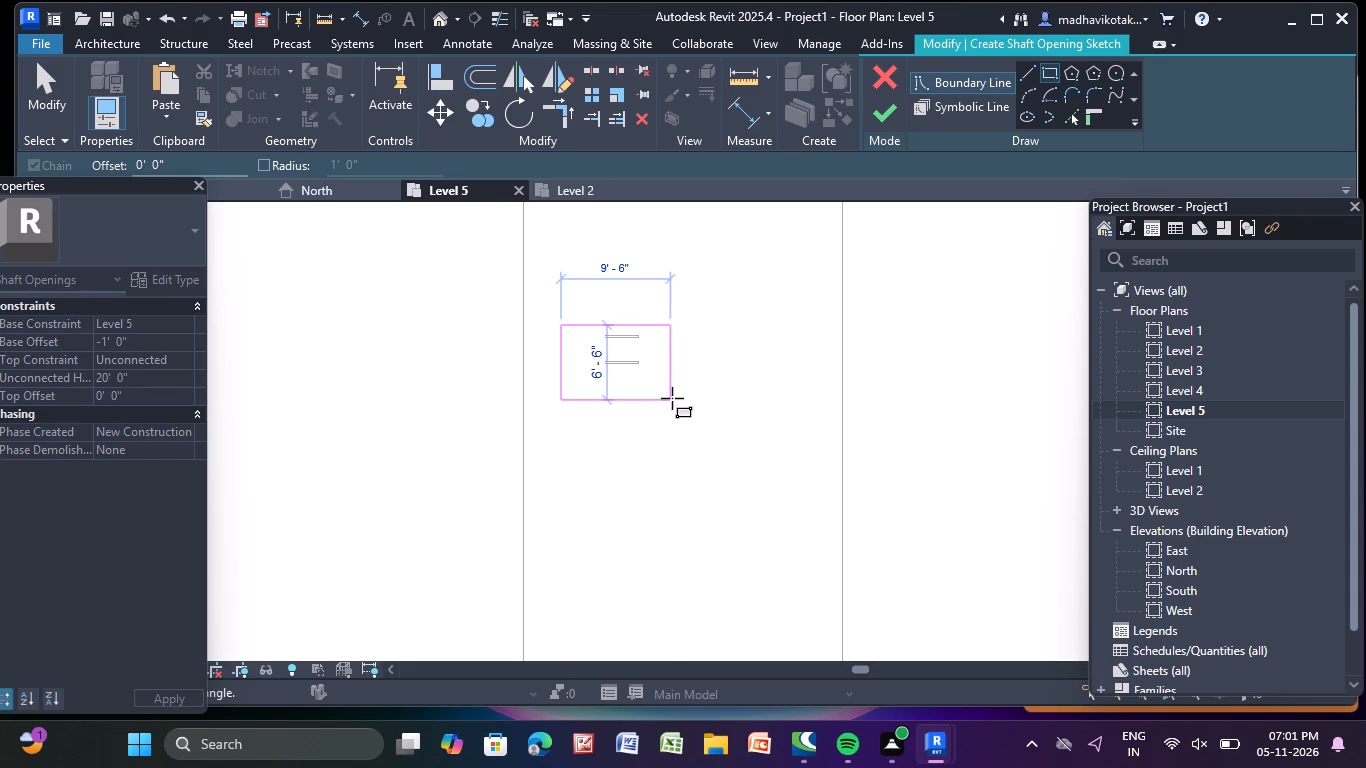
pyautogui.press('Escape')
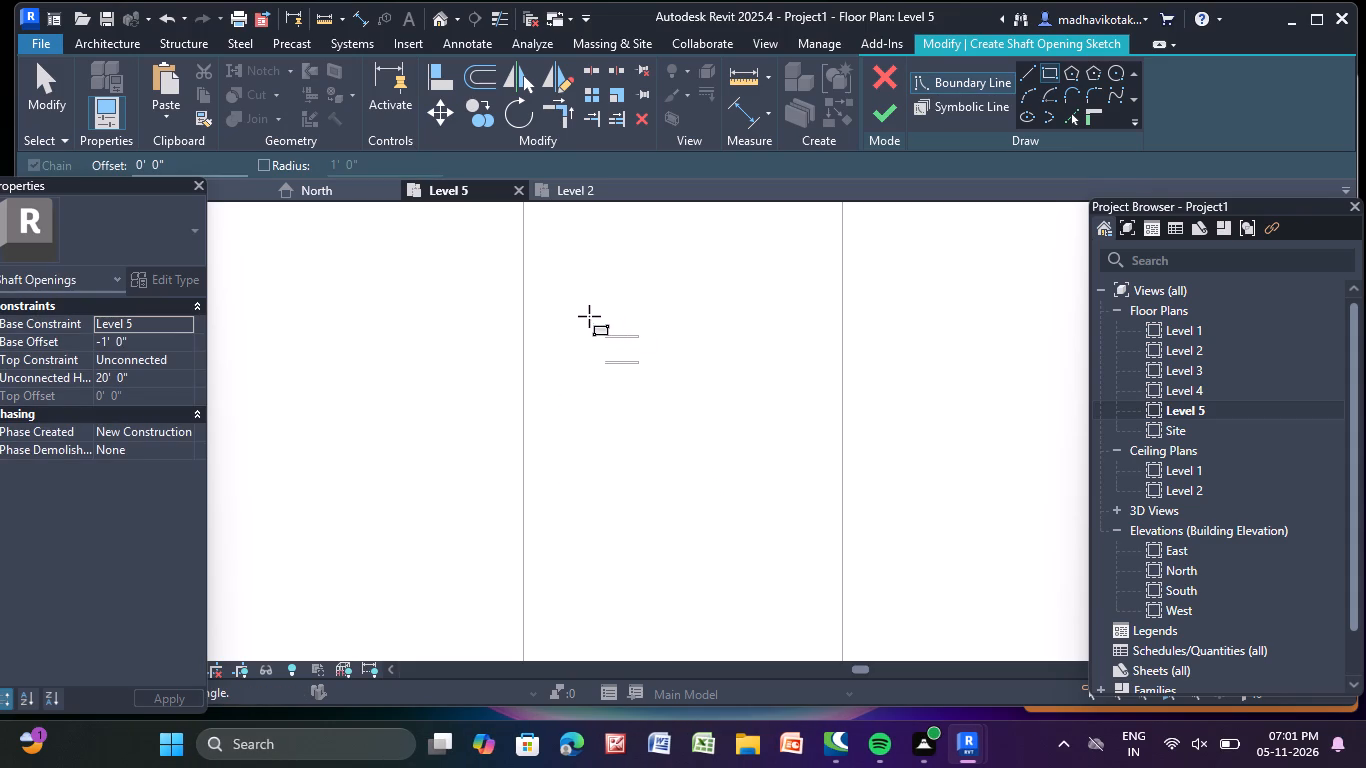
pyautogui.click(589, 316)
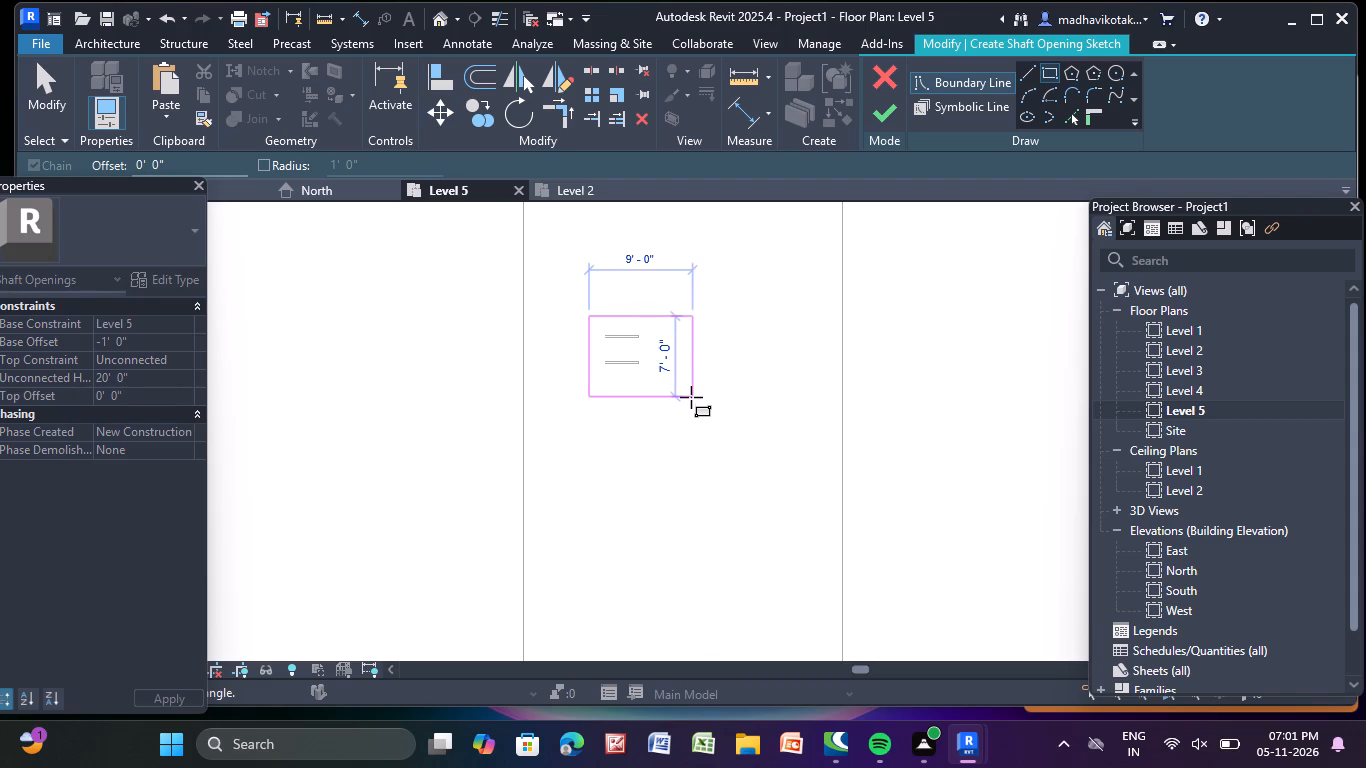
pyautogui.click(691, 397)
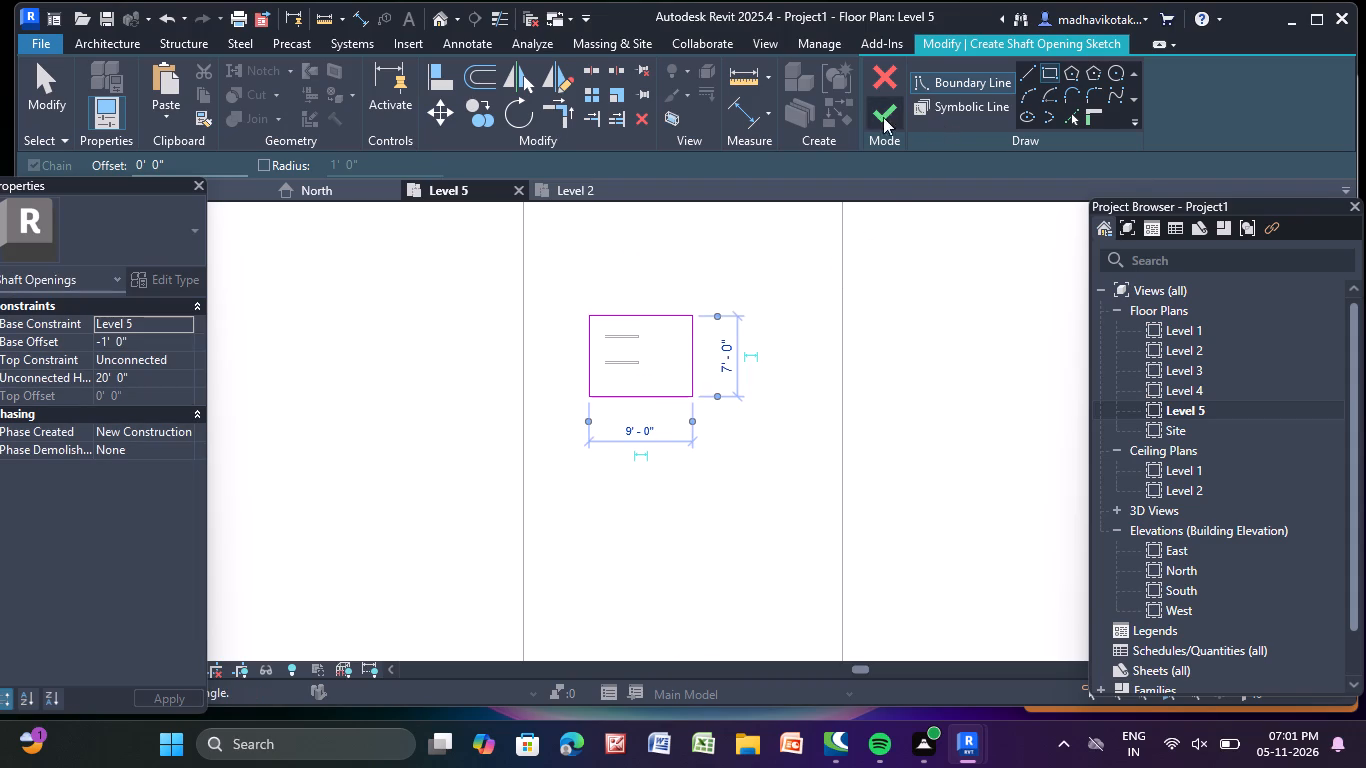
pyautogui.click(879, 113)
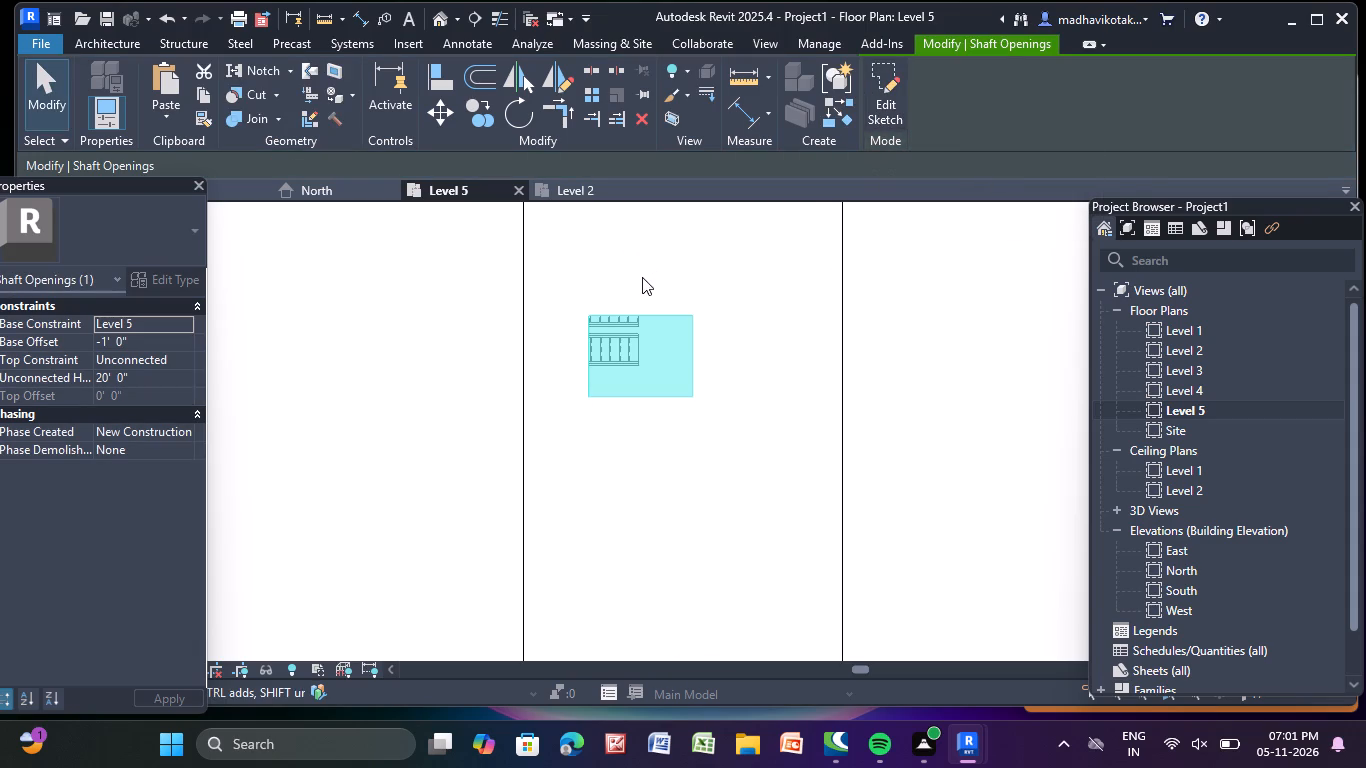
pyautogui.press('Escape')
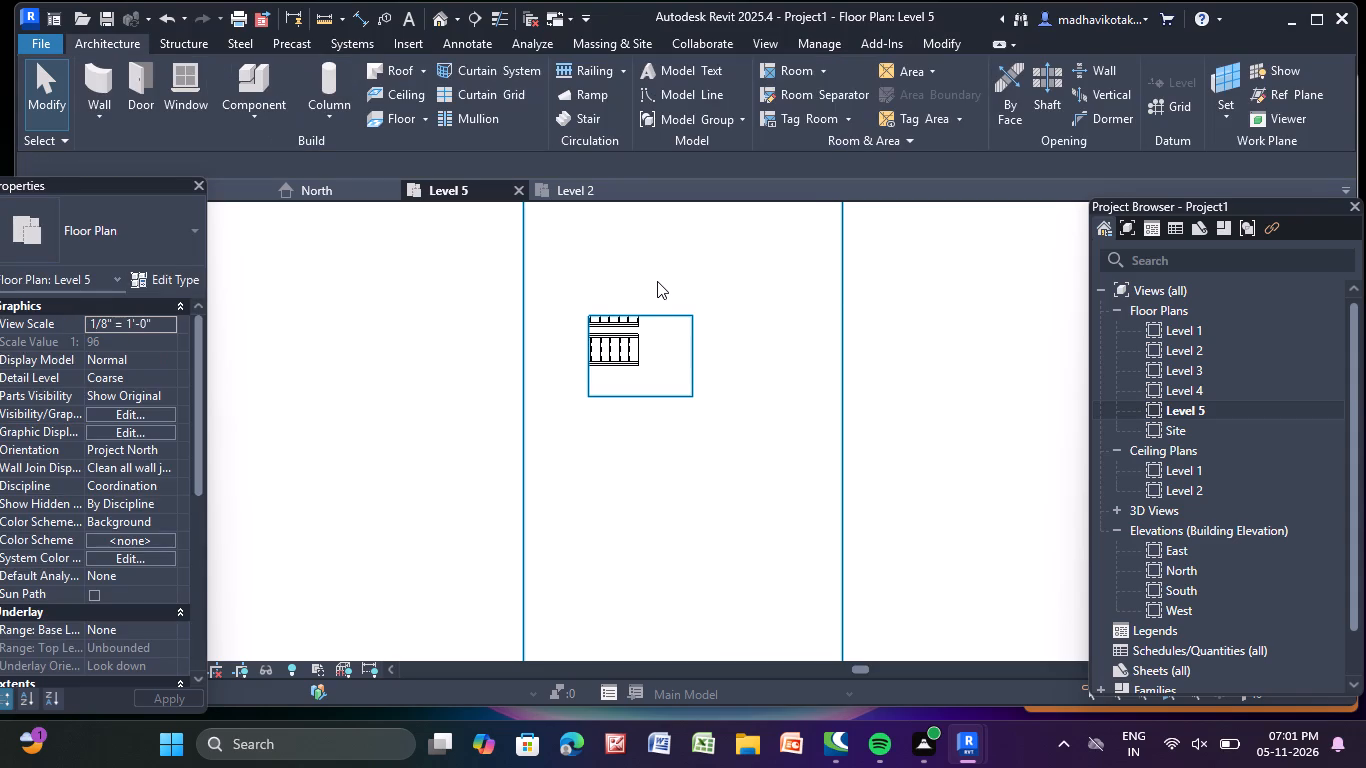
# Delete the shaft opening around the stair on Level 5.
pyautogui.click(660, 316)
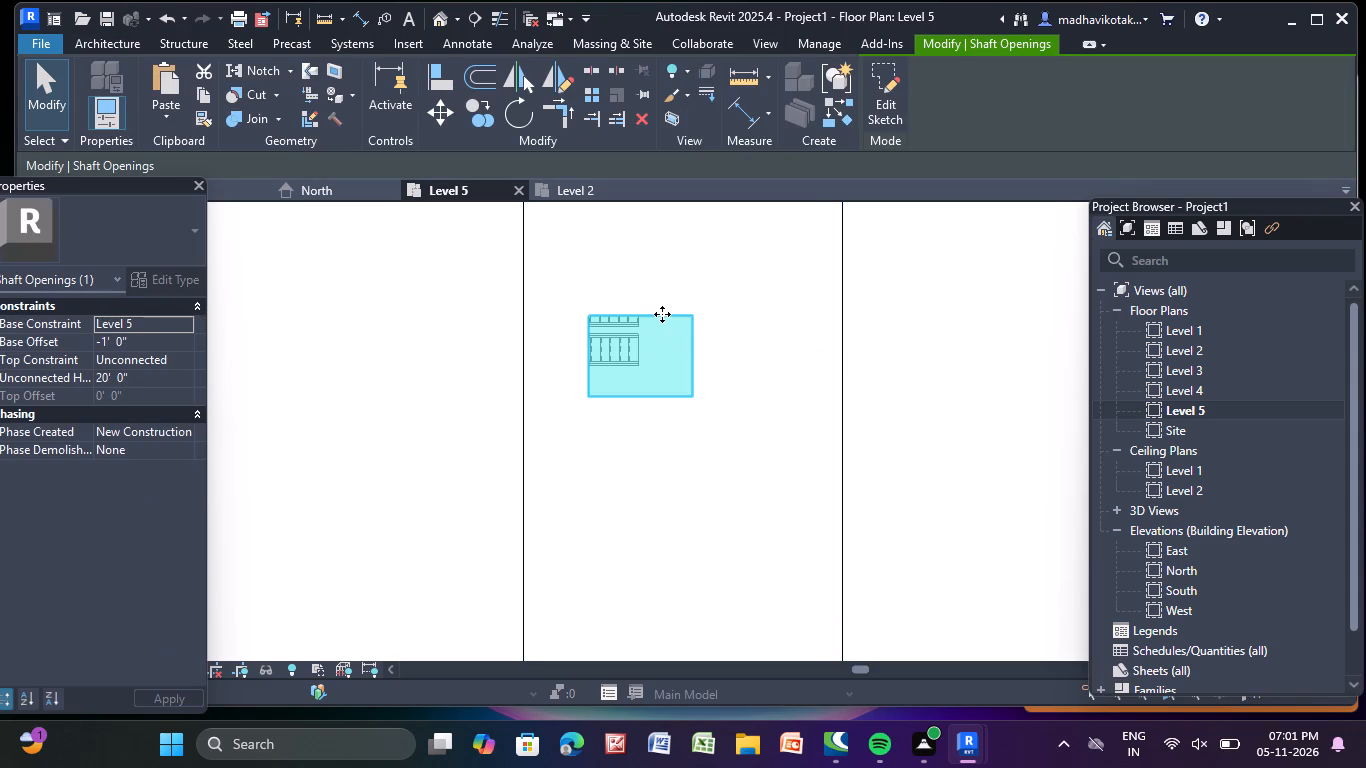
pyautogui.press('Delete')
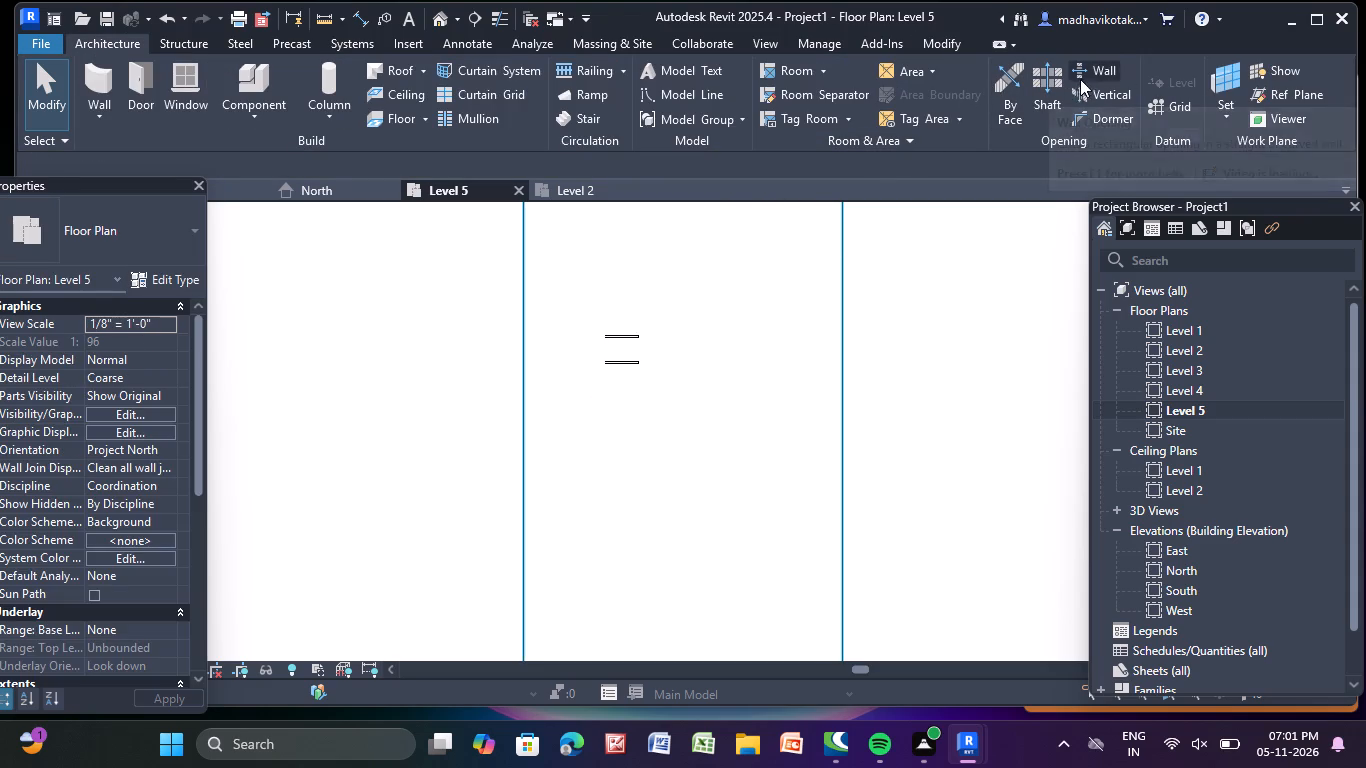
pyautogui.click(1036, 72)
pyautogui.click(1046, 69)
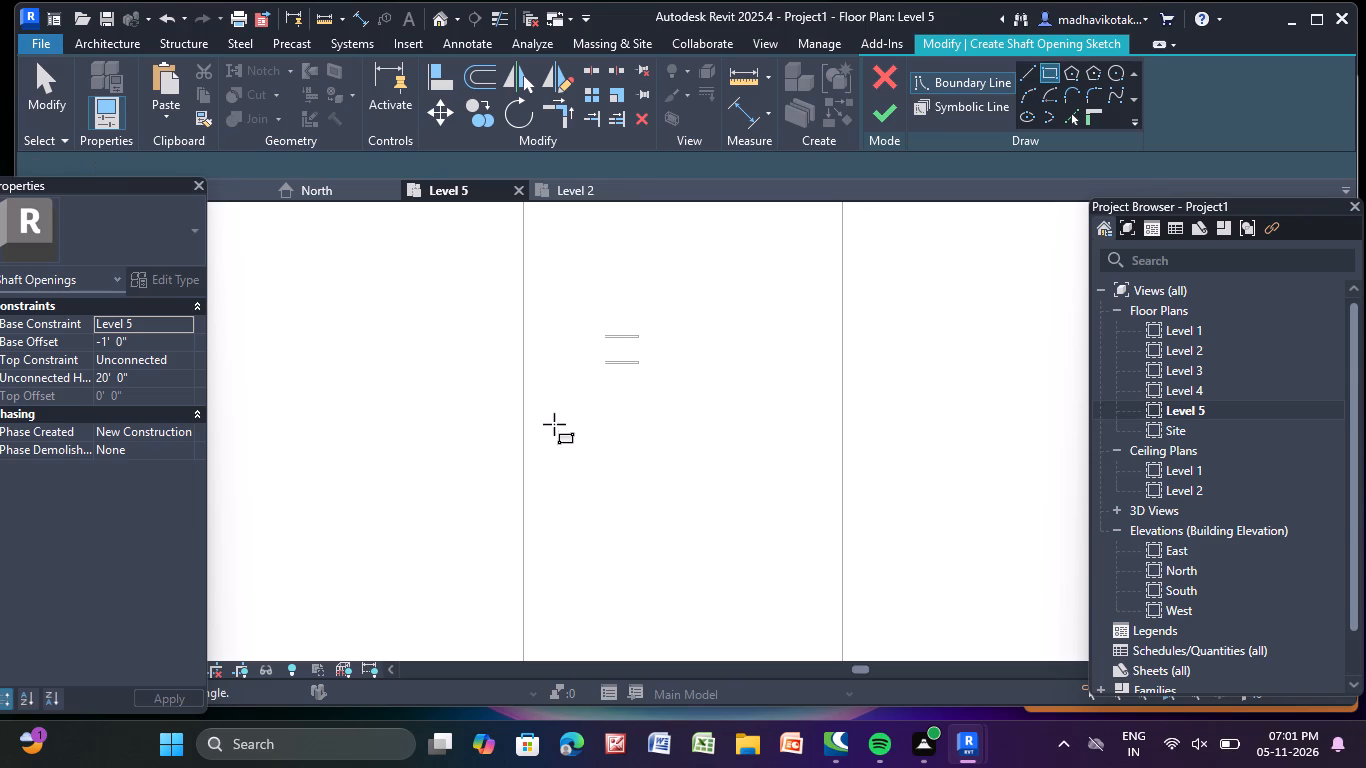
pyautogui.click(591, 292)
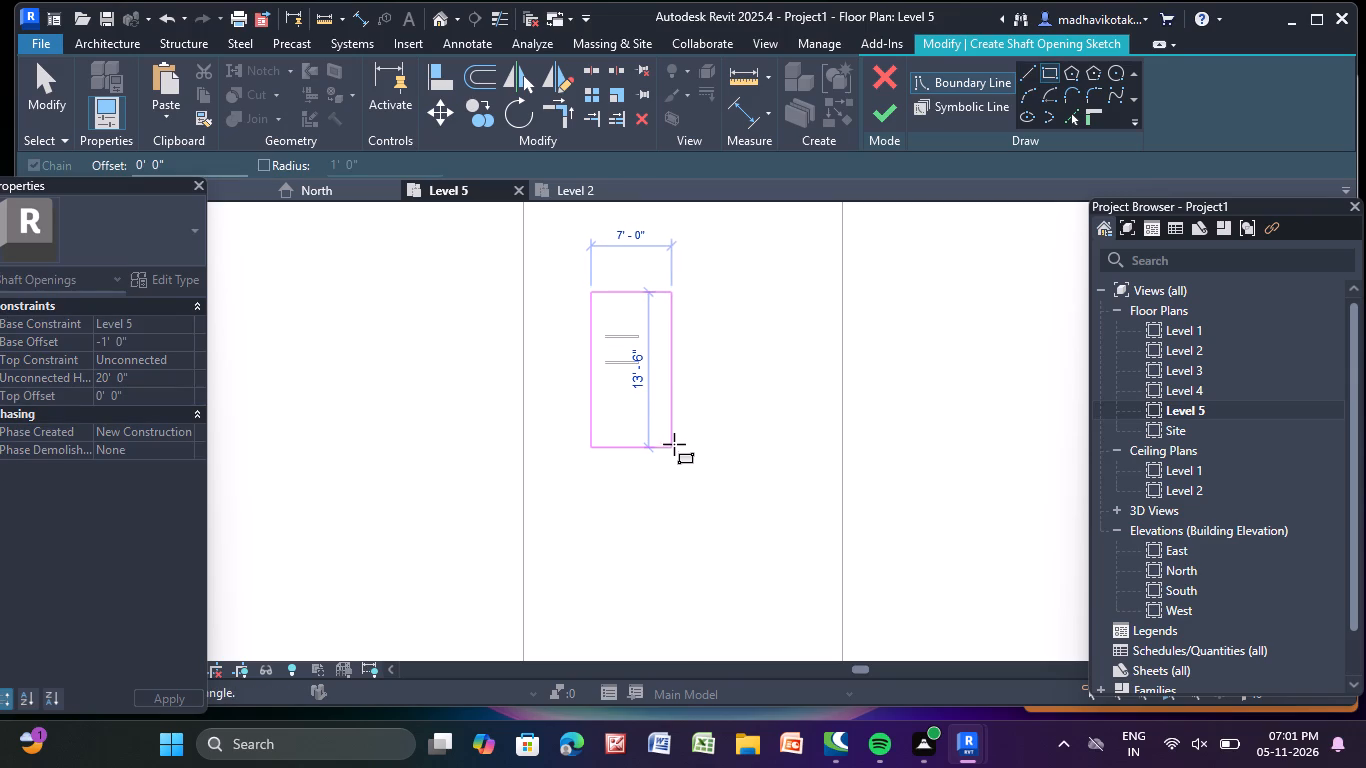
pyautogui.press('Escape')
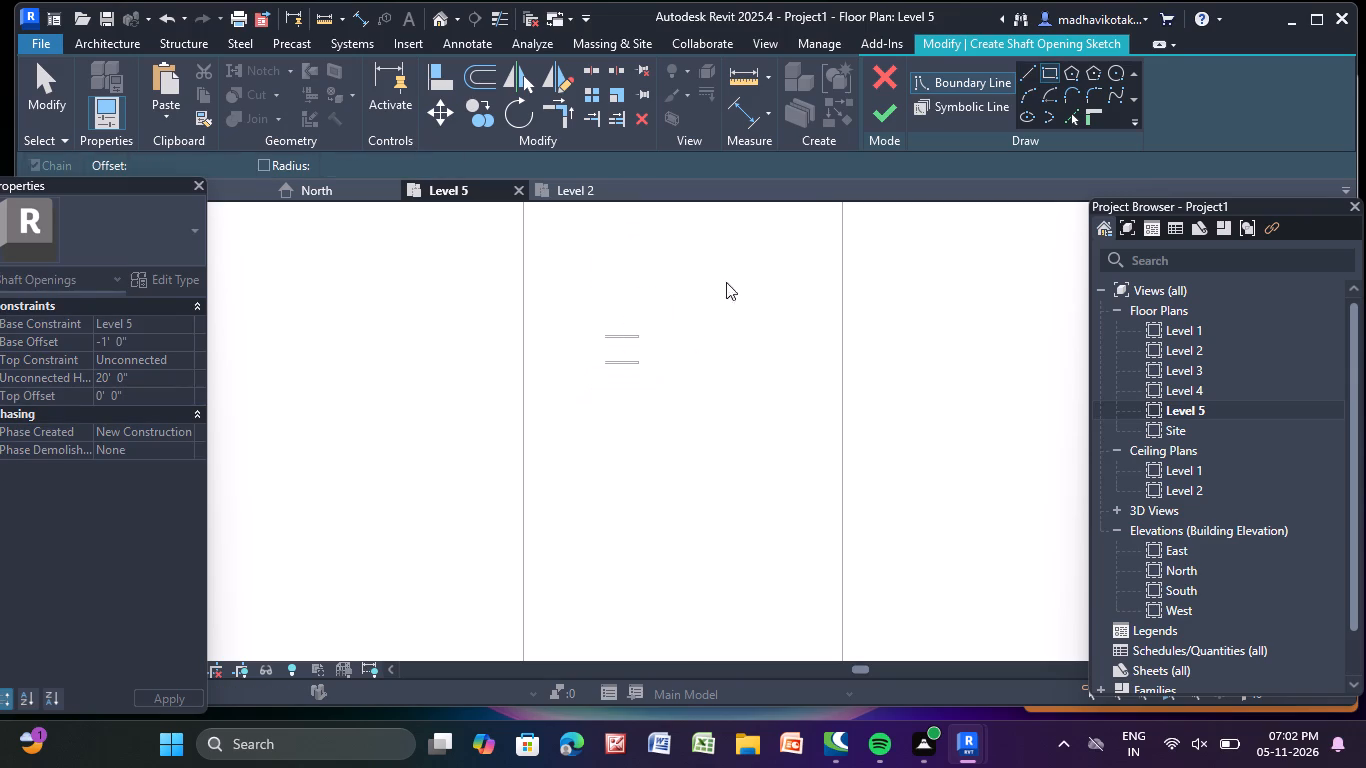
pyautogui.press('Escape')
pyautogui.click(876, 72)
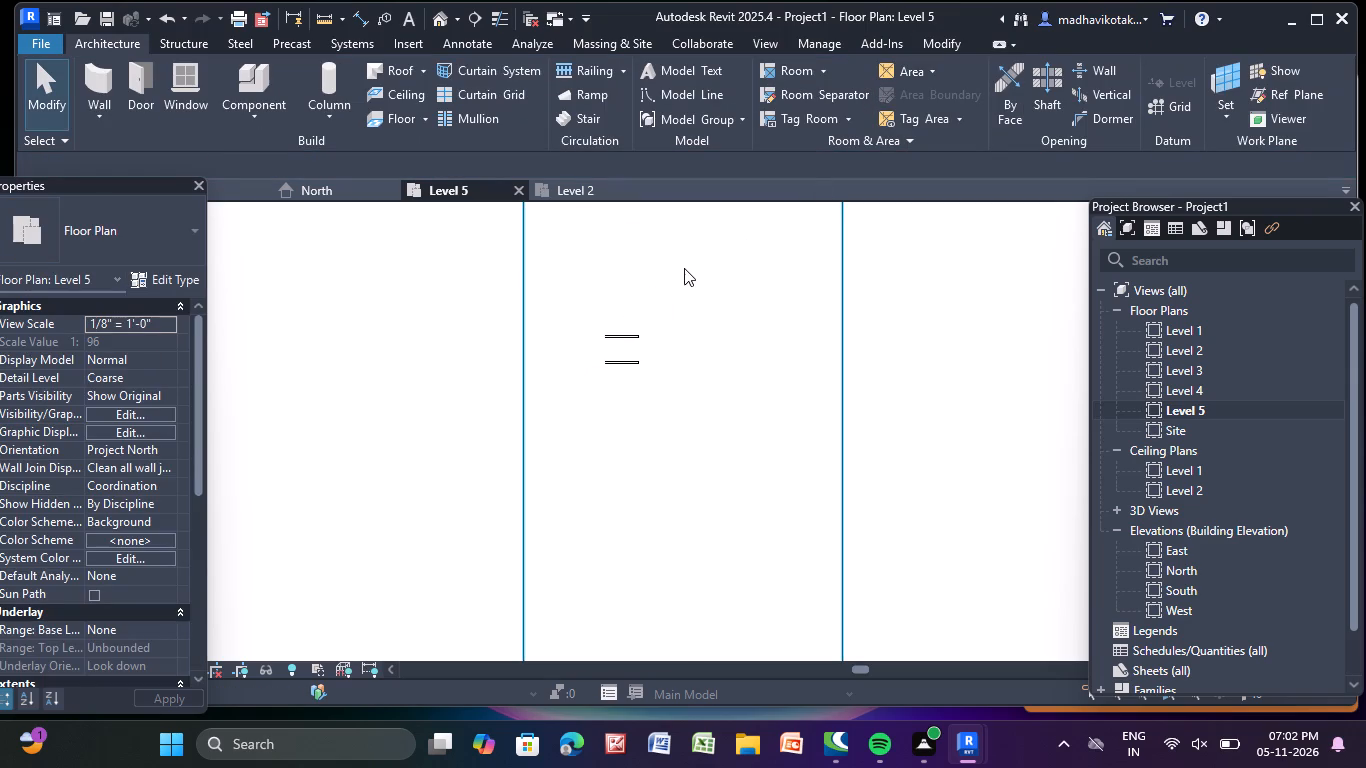
# In the 3D view, create a rectangular shaft opening about 4'-0" by 7'-0" around the stair railing ends protruding through the roof.
pyautogui.click(437, 20)
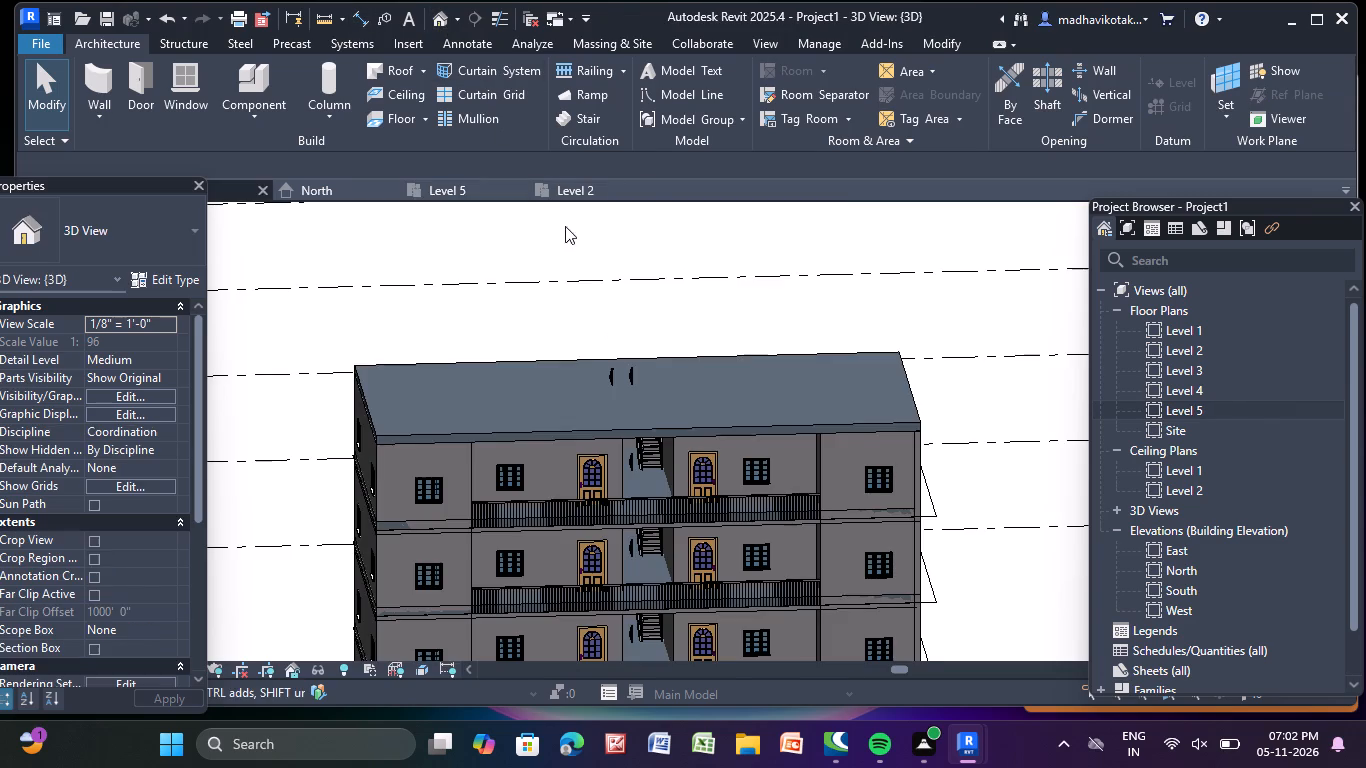
pyautogui.keyDown('shift'); pyautogui.moveTo(661, 352); pyautogui.dragTo(654, 394, button='middle'); pyautogui.keyUp('shift')
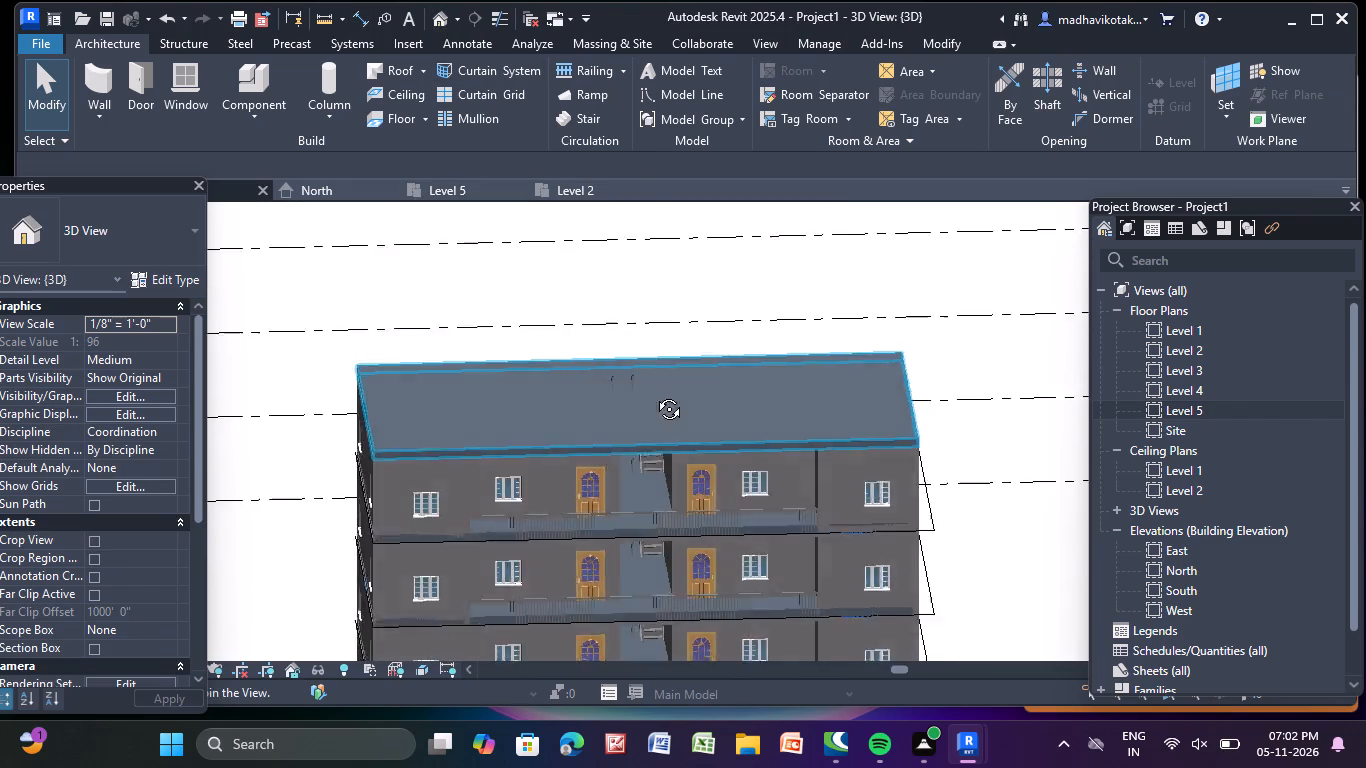
pyautogui.keyDown('shift'); pyautogui.moveTo(654, 394); pyautogui.dragTo(626, 598, button='middle'); pyautogui.keyUp('shift')
pyautogui.keyDown('shift'); pyautogui.moveTo(660, 571); pyautogui.dragTo(693, 563, button='middle'); pyautogui.keyUp('shift')
pyautogui.scroll(8, 628, 477)
pyautogui.keyDown('shift'); pyautogui.moveTo(594, 532); pyautogui.dragTo(583, 531, button='middle'); pyautogui.keyUp('shift')
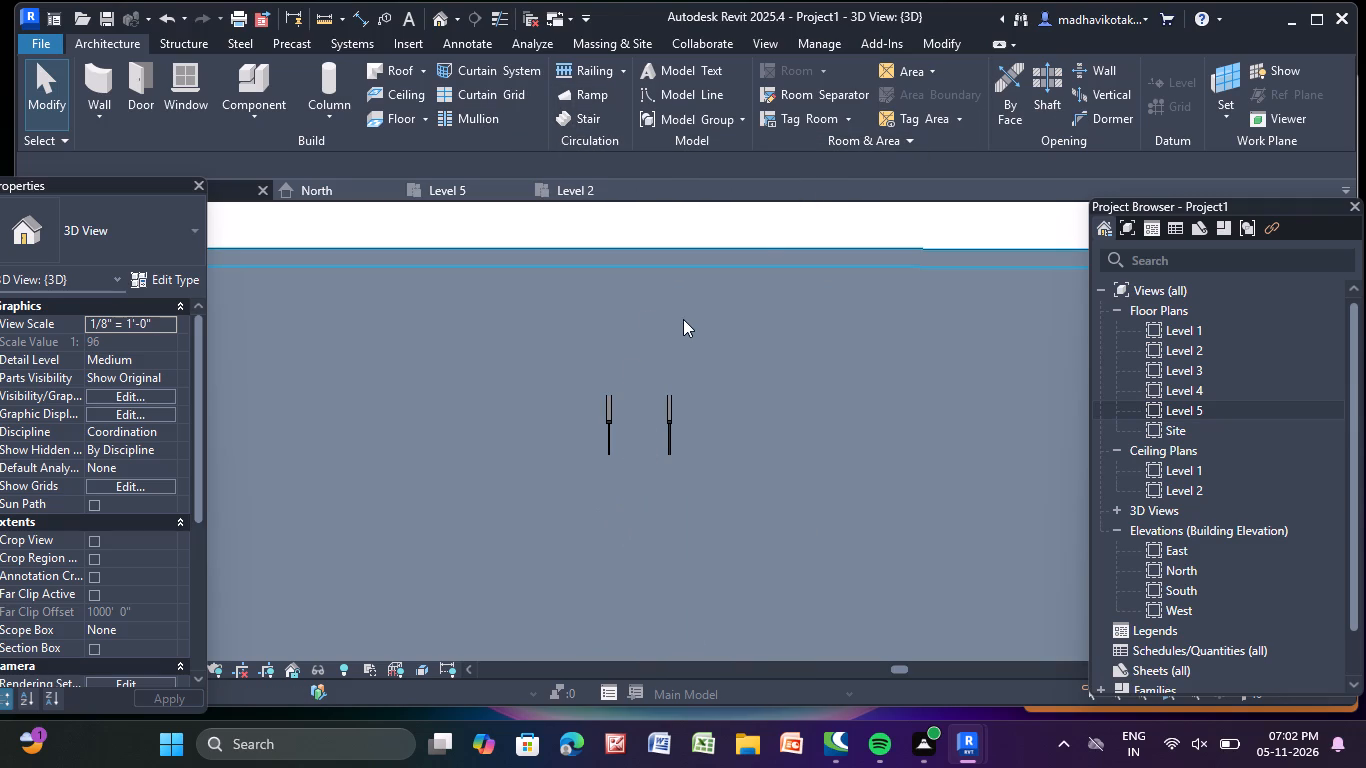
pyautogui.click(1038, 72)
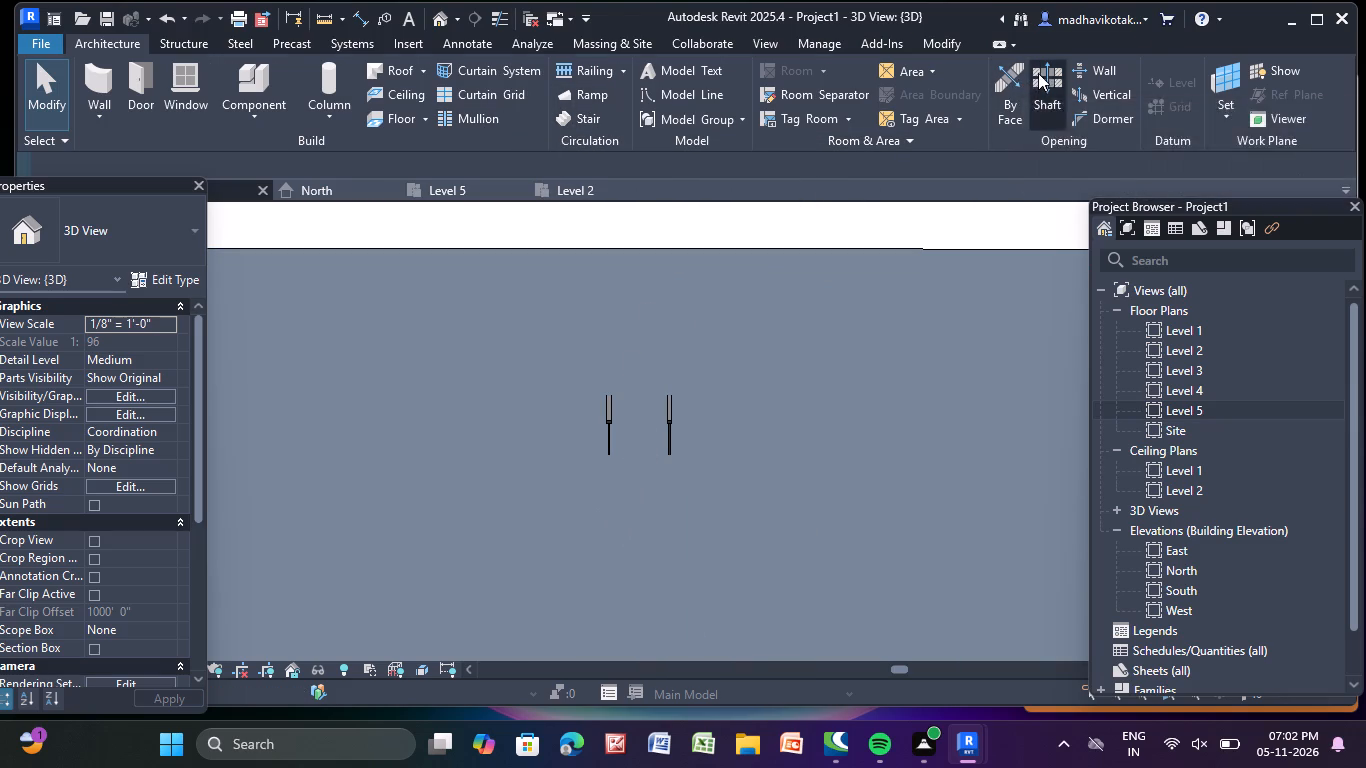
pyautogui.click(1053, 75)
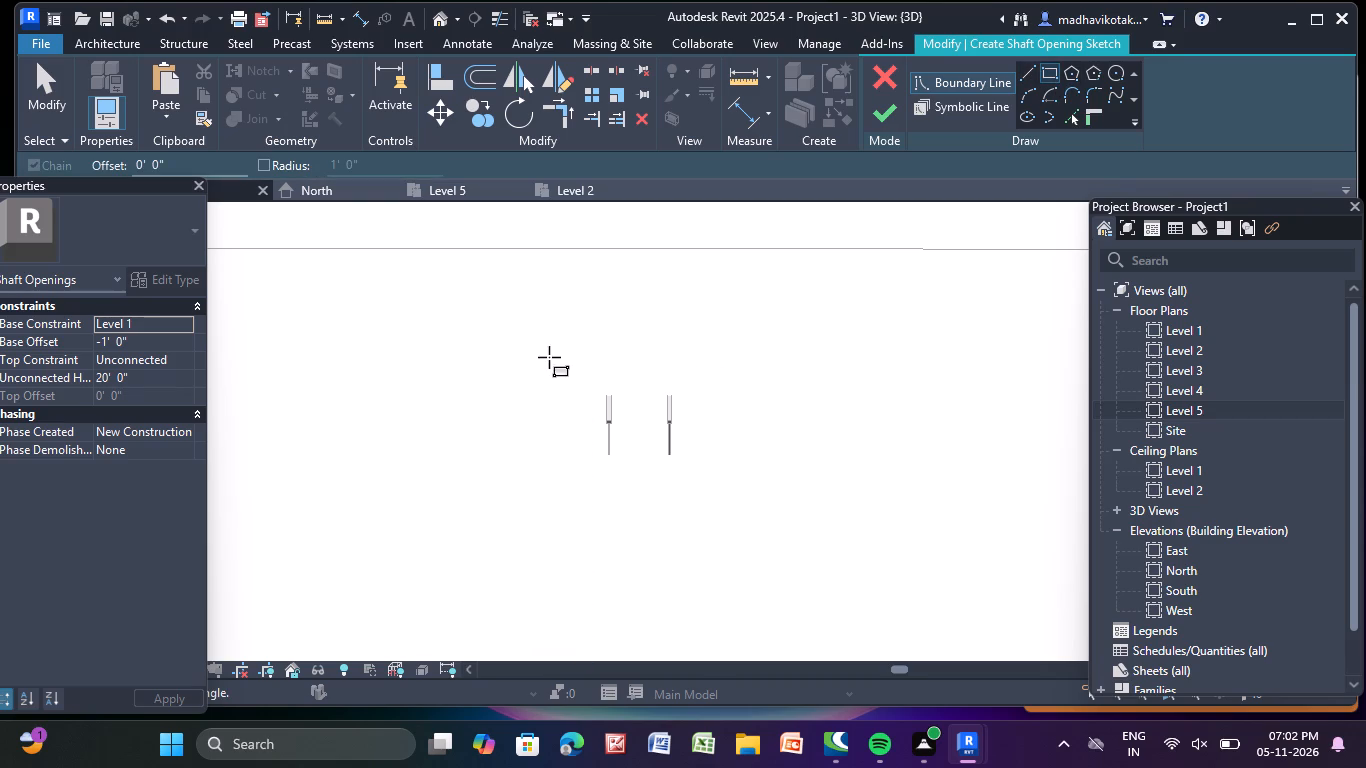
pyautogui.click(589, 350)
pyautogui.click(703, 493)
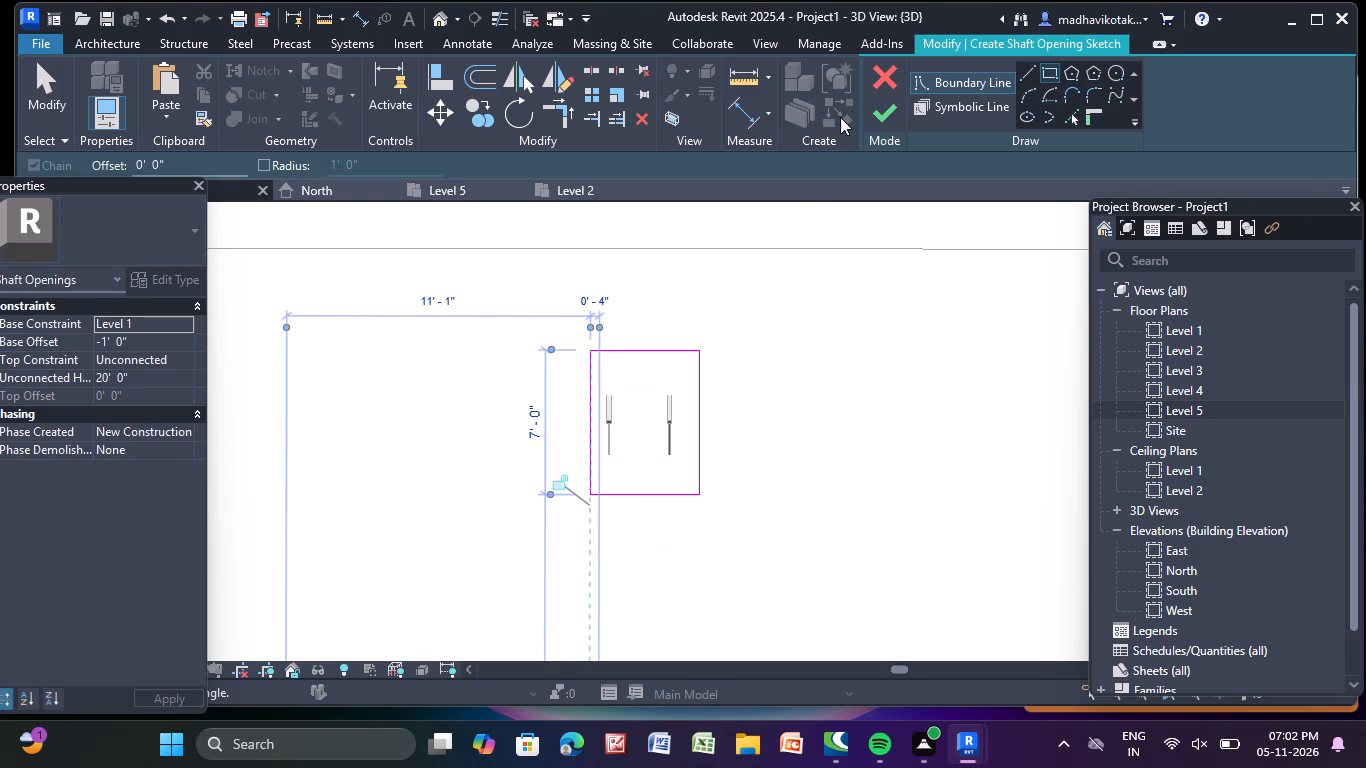
pyautogui.click(889, 109)
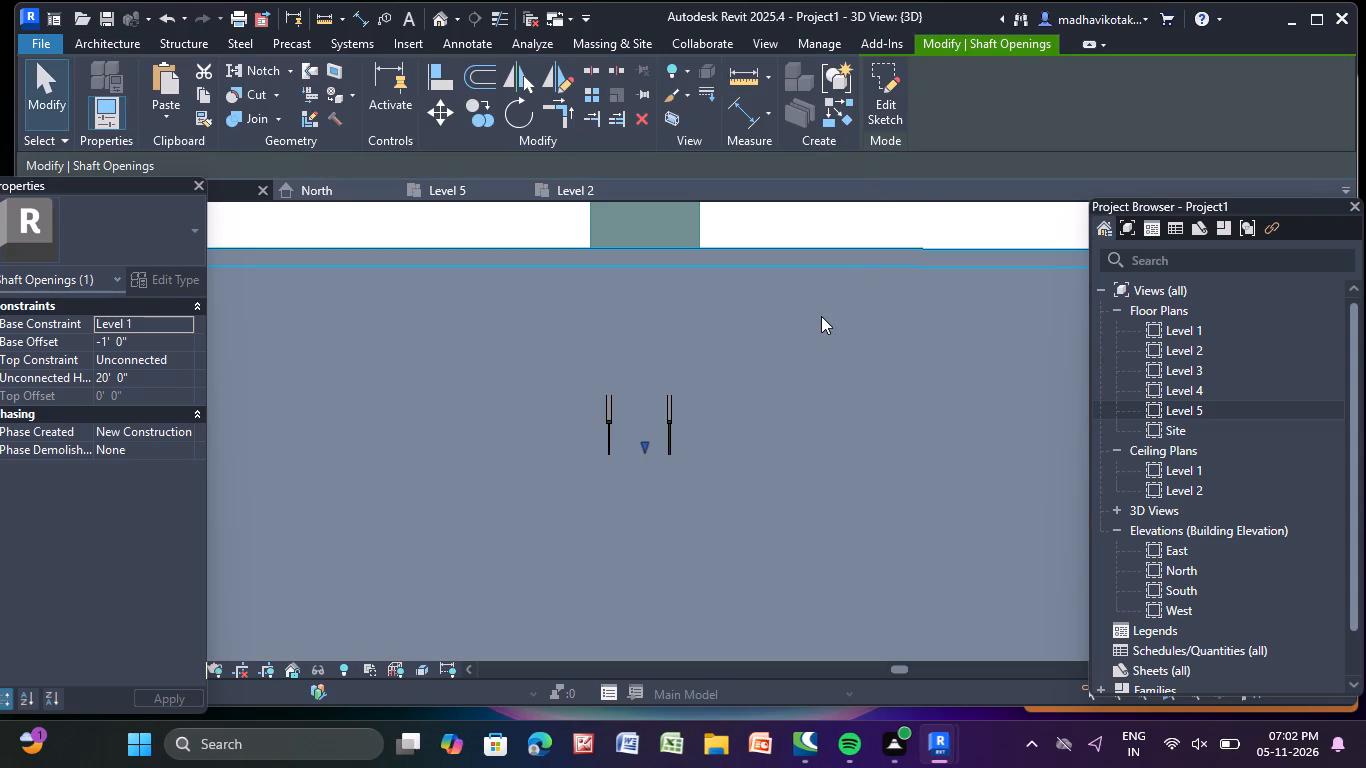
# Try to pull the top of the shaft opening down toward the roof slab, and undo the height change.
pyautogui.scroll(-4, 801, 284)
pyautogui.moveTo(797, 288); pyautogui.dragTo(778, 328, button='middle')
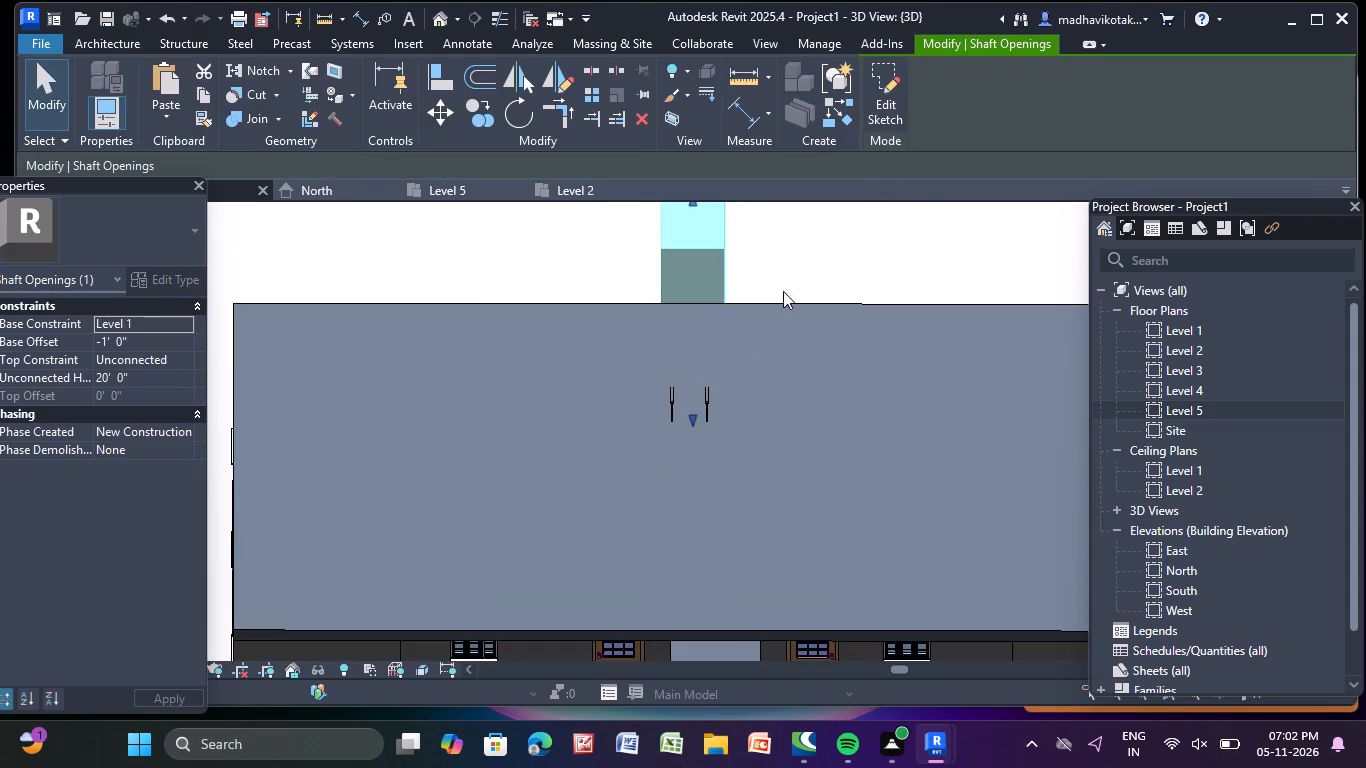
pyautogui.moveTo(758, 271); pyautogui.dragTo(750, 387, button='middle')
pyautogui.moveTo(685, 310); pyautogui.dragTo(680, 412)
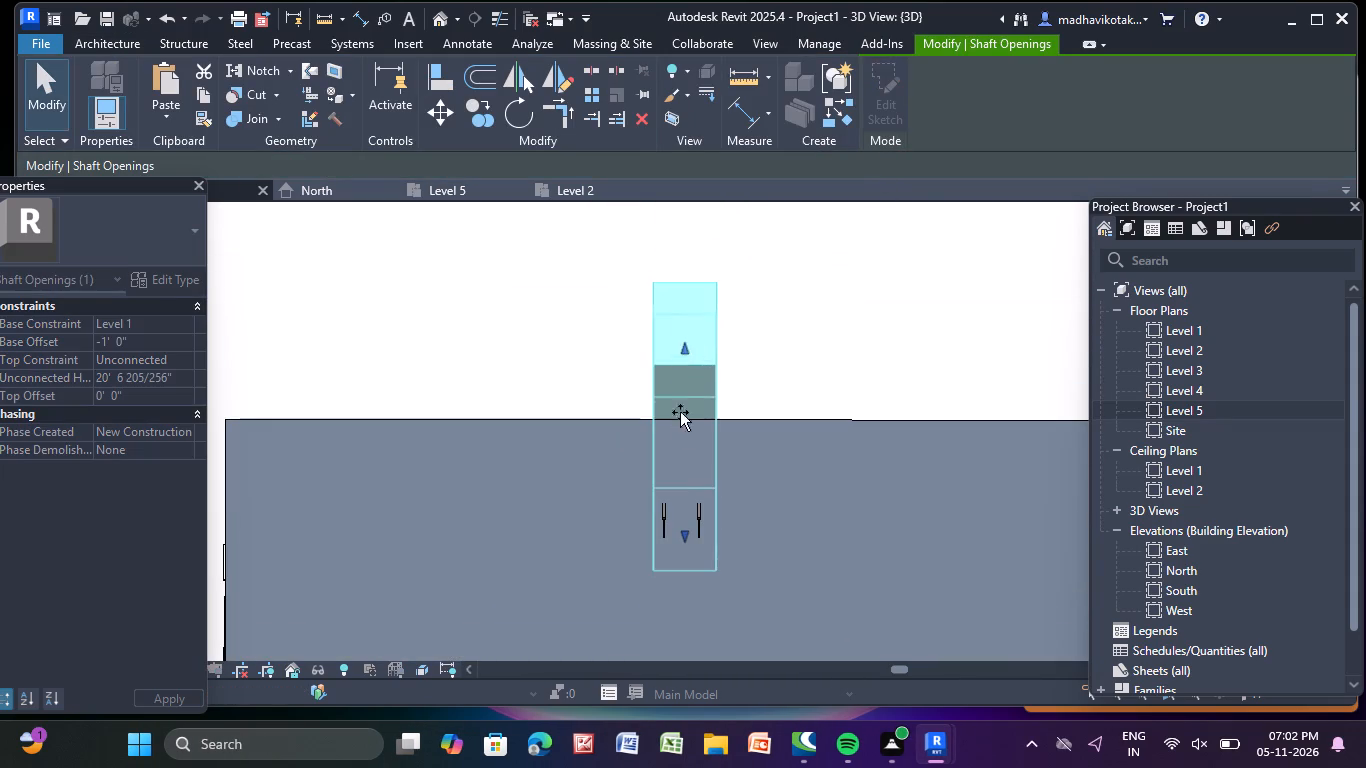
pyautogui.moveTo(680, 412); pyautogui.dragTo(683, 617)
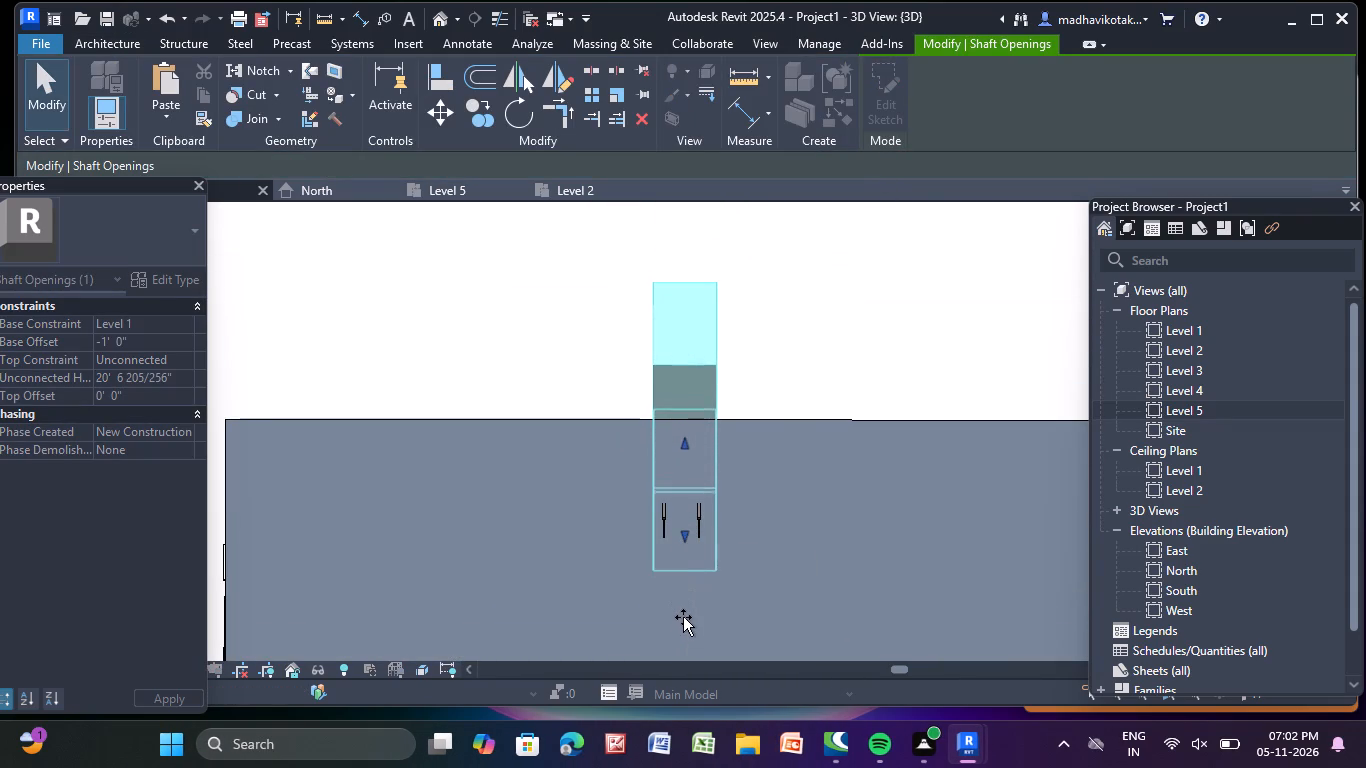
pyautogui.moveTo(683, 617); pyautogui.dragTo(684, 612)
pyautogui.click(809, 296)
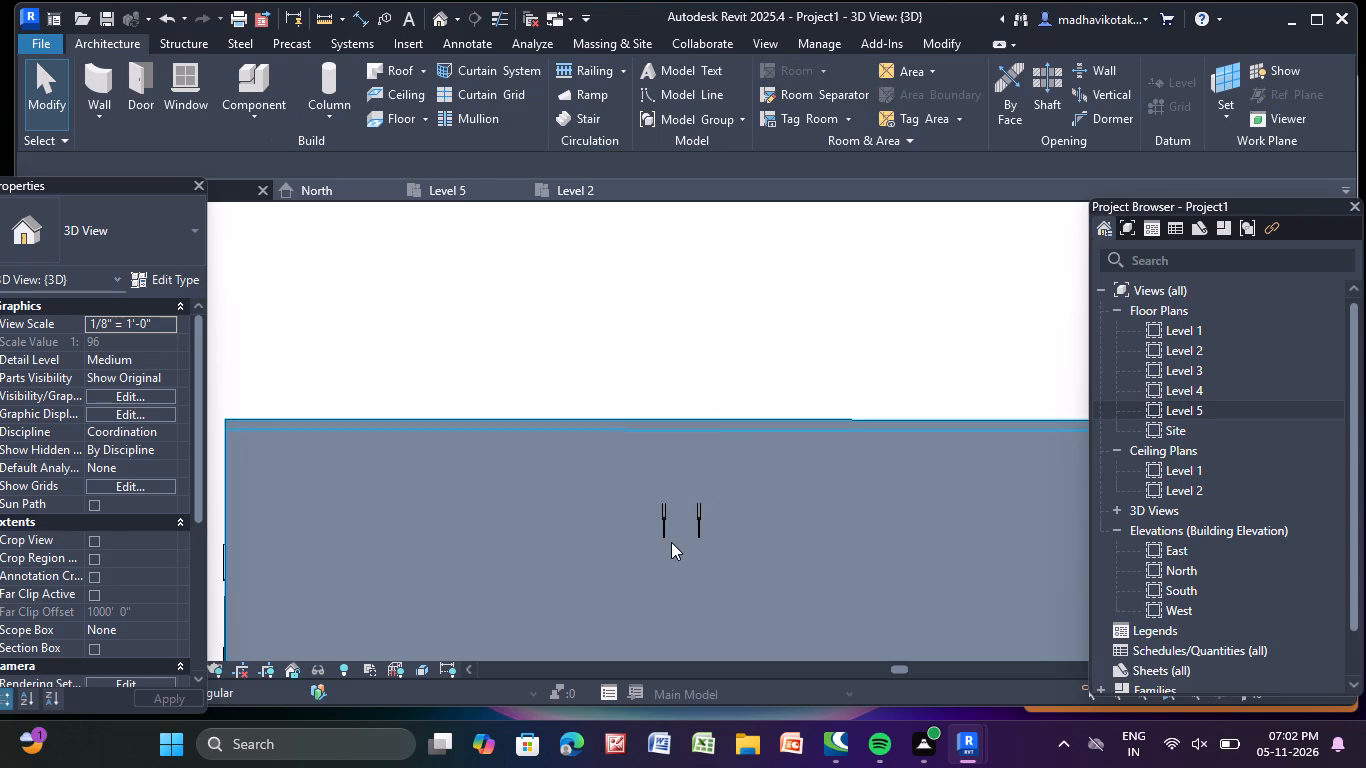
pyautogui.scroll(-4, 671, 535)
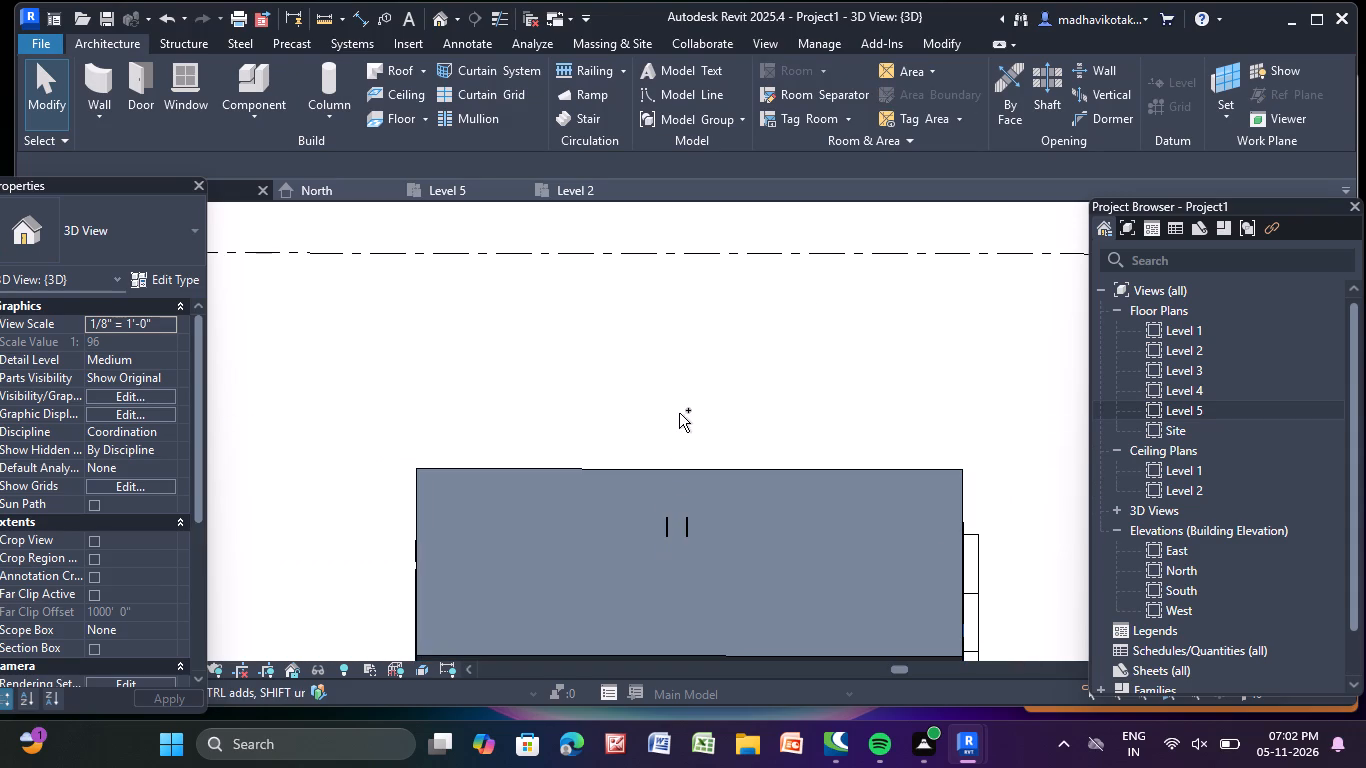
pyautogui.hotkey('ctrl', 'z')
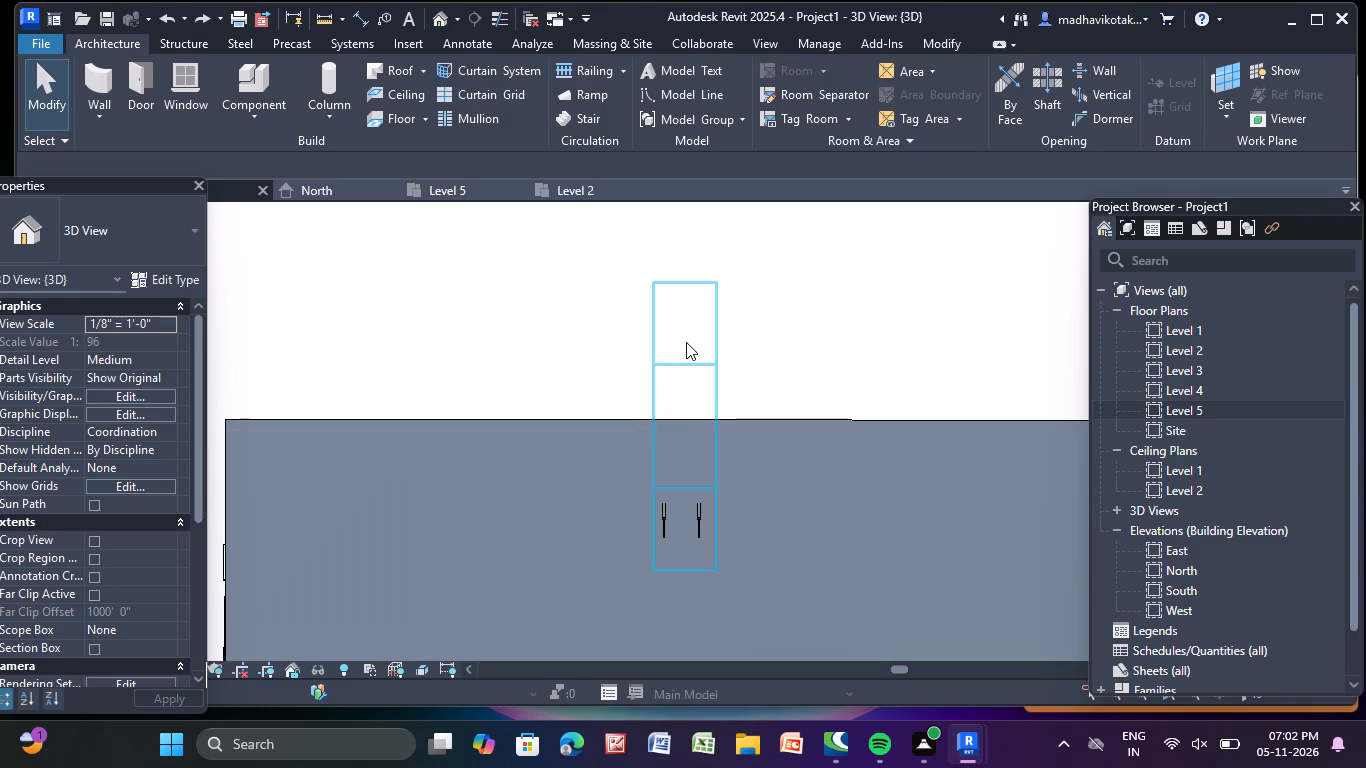
# Undo the completion of the shaft opening, returning to its boundary sketch, and start to discard the sketch but keep it.
pyautogui.click(686, 342)
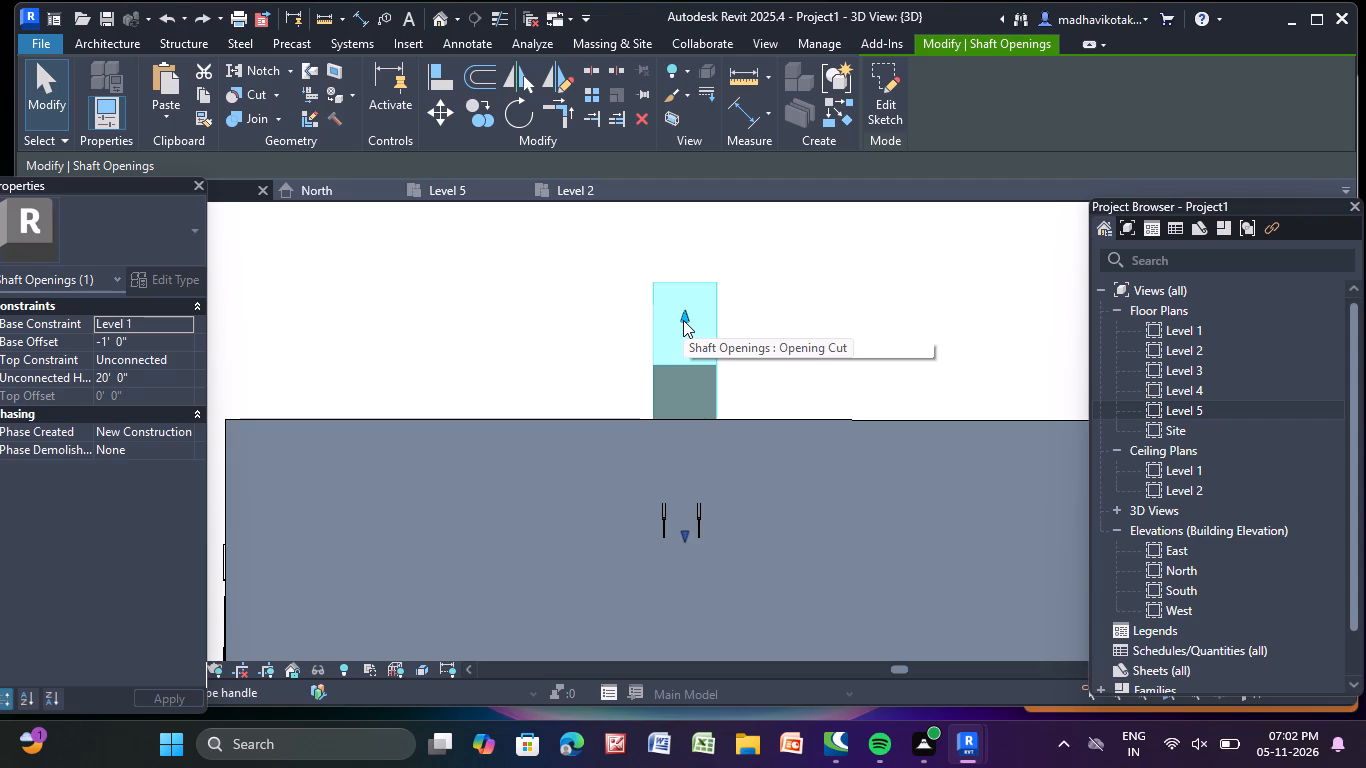
pyautogui.hotkey('ctrl', 'z')
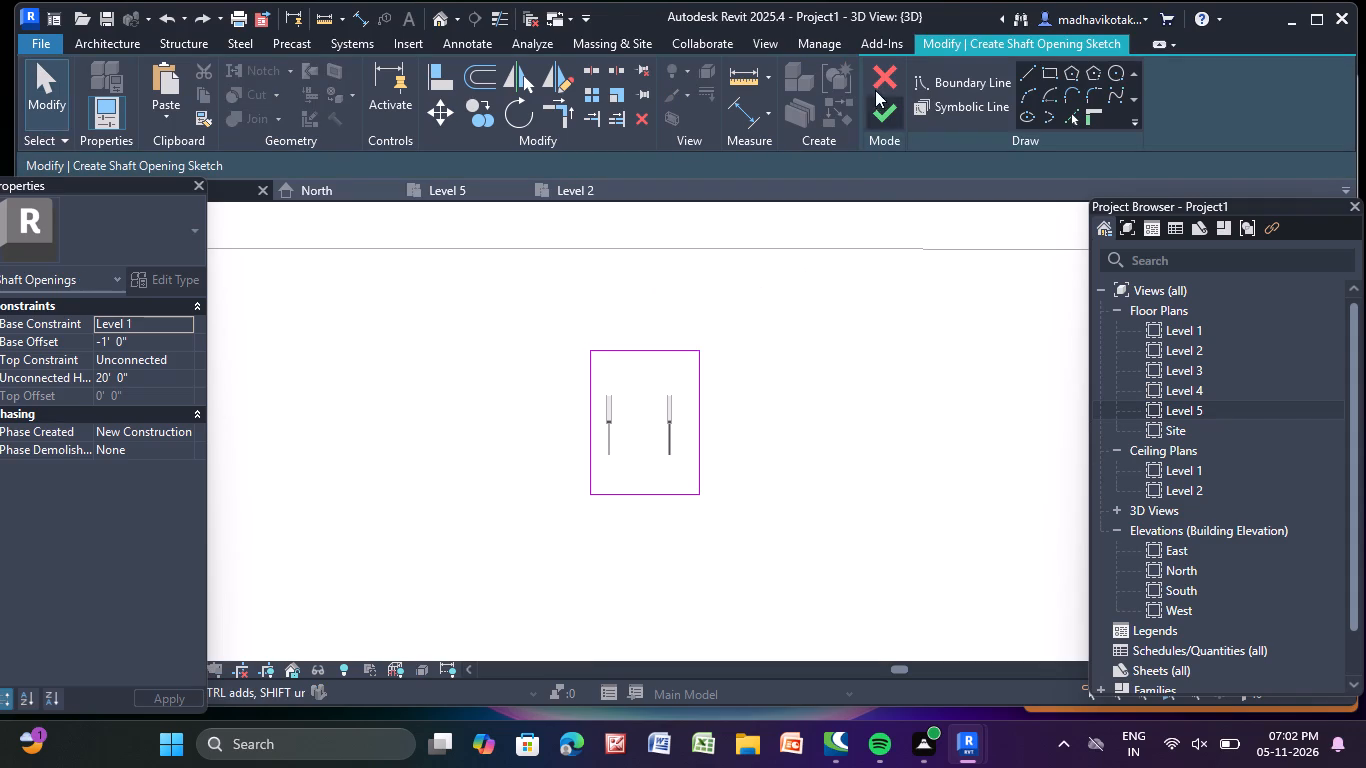
pyautogui.click(886, 78)
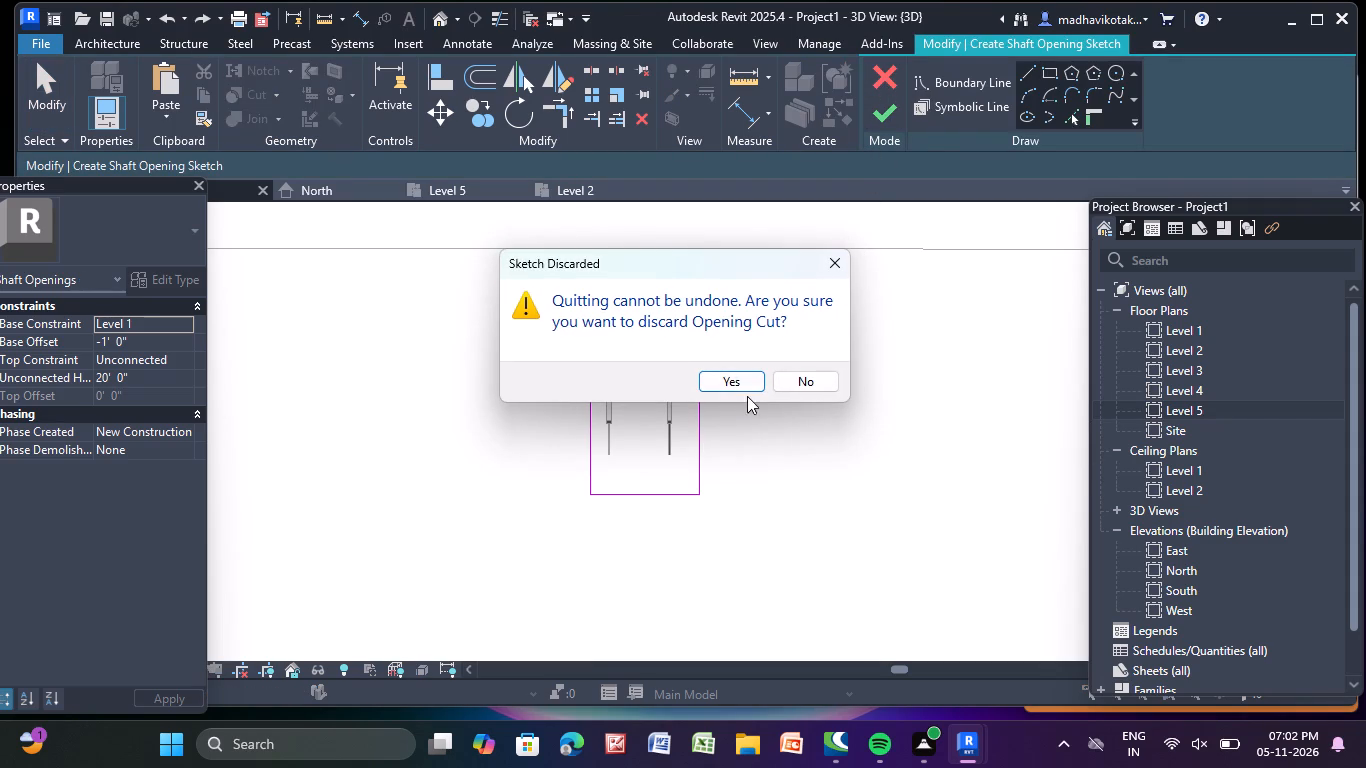
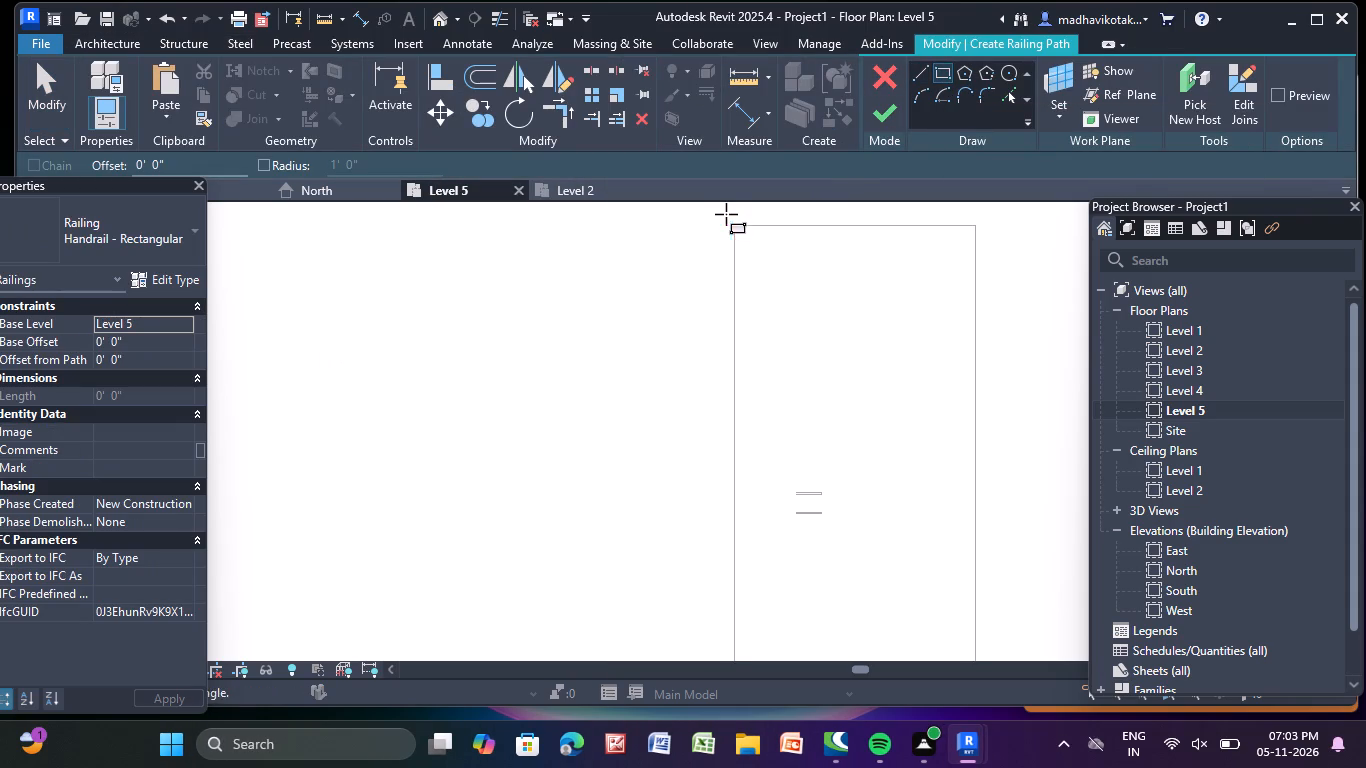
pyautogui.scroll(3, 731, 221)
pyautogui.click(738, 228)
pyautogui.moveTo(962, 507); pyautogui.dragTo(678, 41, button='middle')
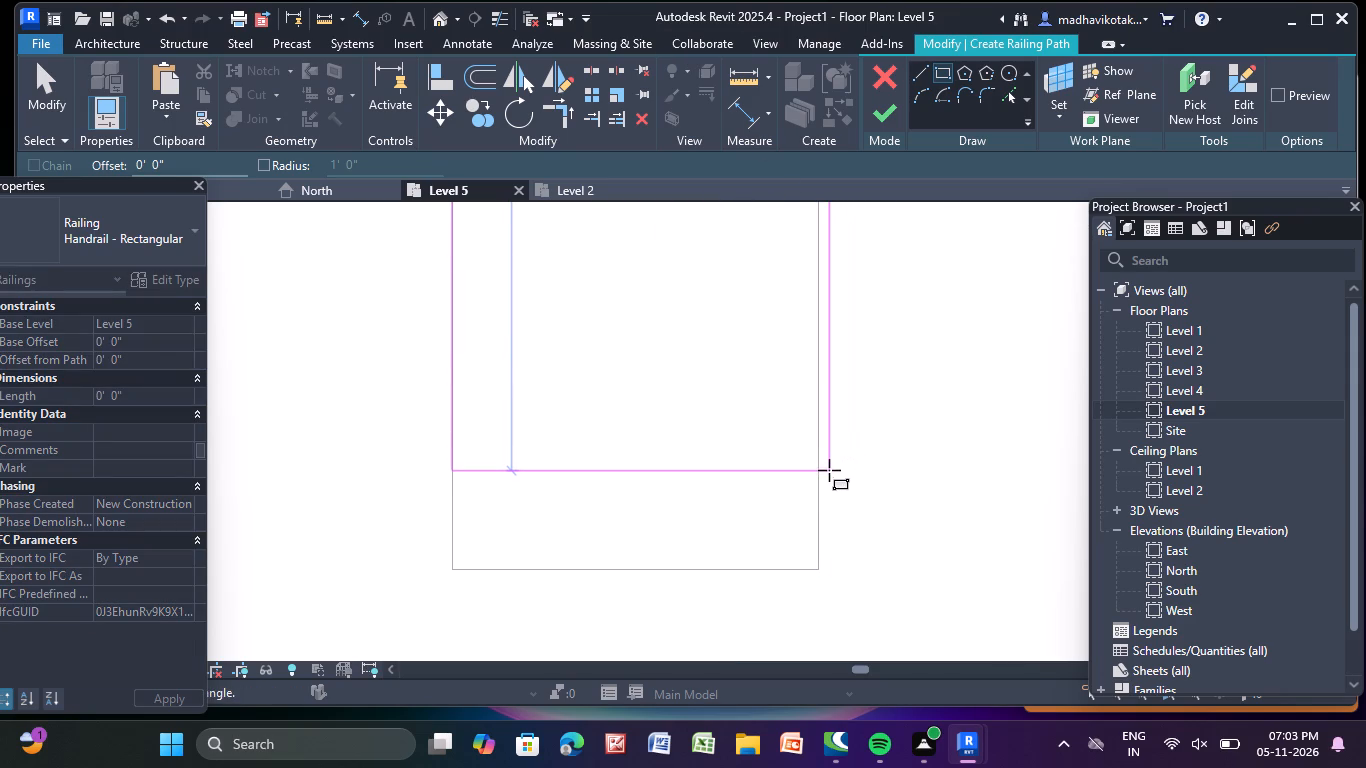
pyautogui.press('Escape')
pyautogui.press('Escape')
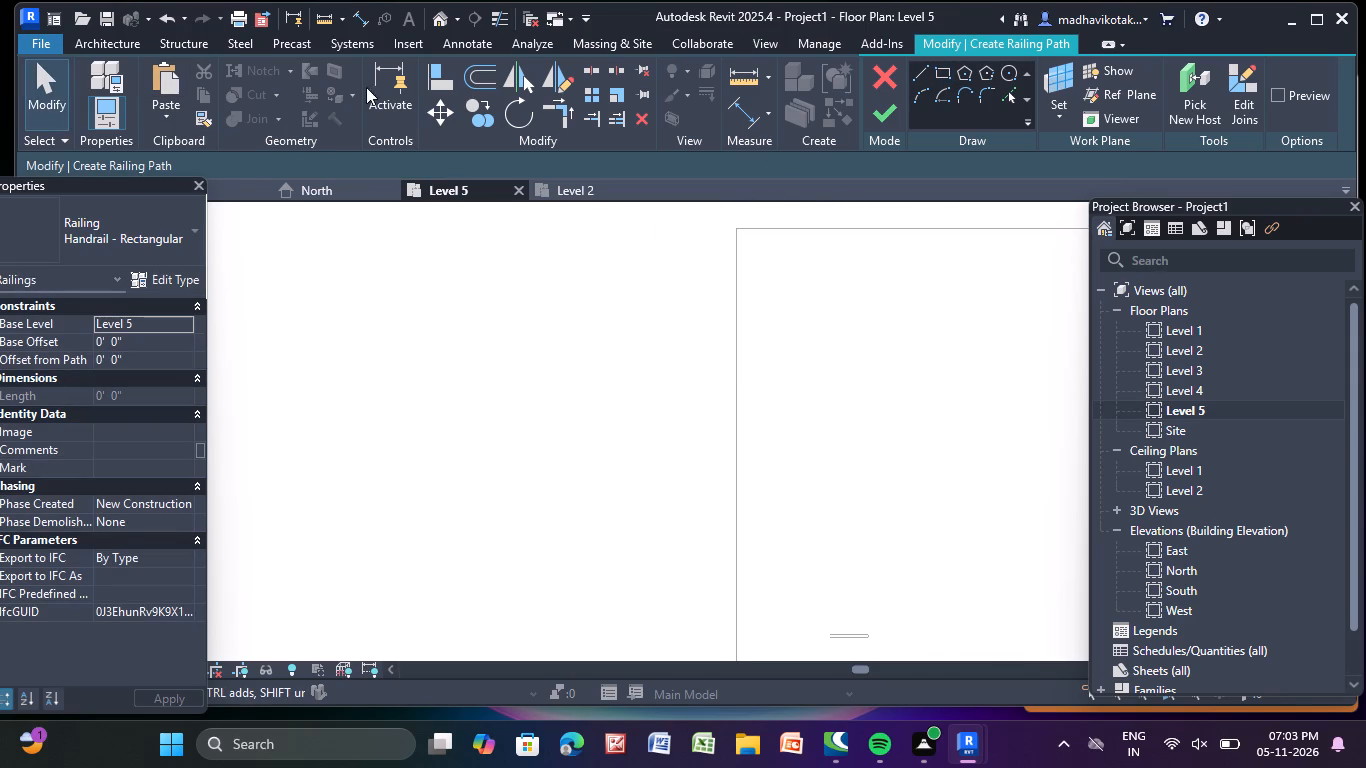
# Sketch a straight railing path line along the roof's west edge, from its southwest corner to its northwest corner on Level 5.
pyautogui.click(921, 66)
pyautogui.moveTo(843, 458); pyautogui.dragTo(652, 93, button='middle')
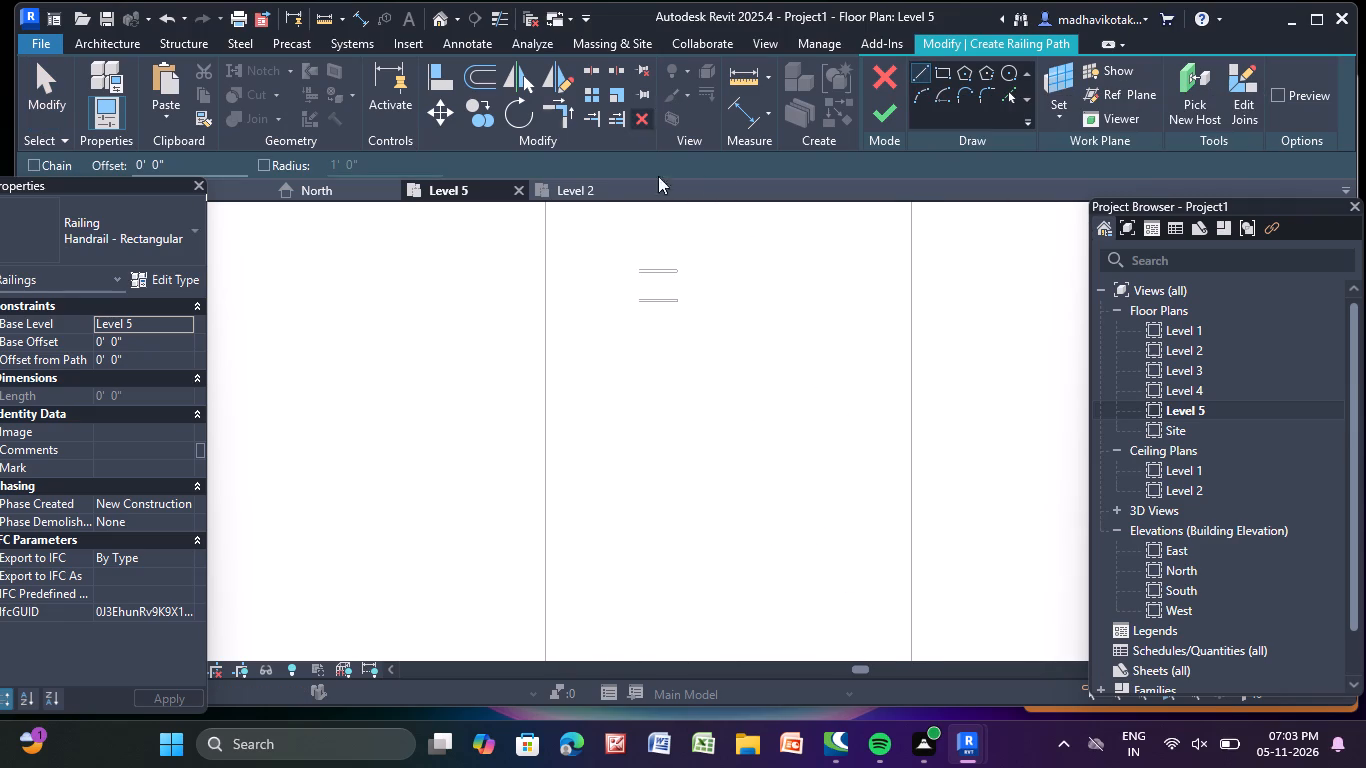
pyautogui.moveTo(615, 559); pyautogui.dragTo(532, 273, button='middle')
pyautogui.scroll(3, 475, 415)
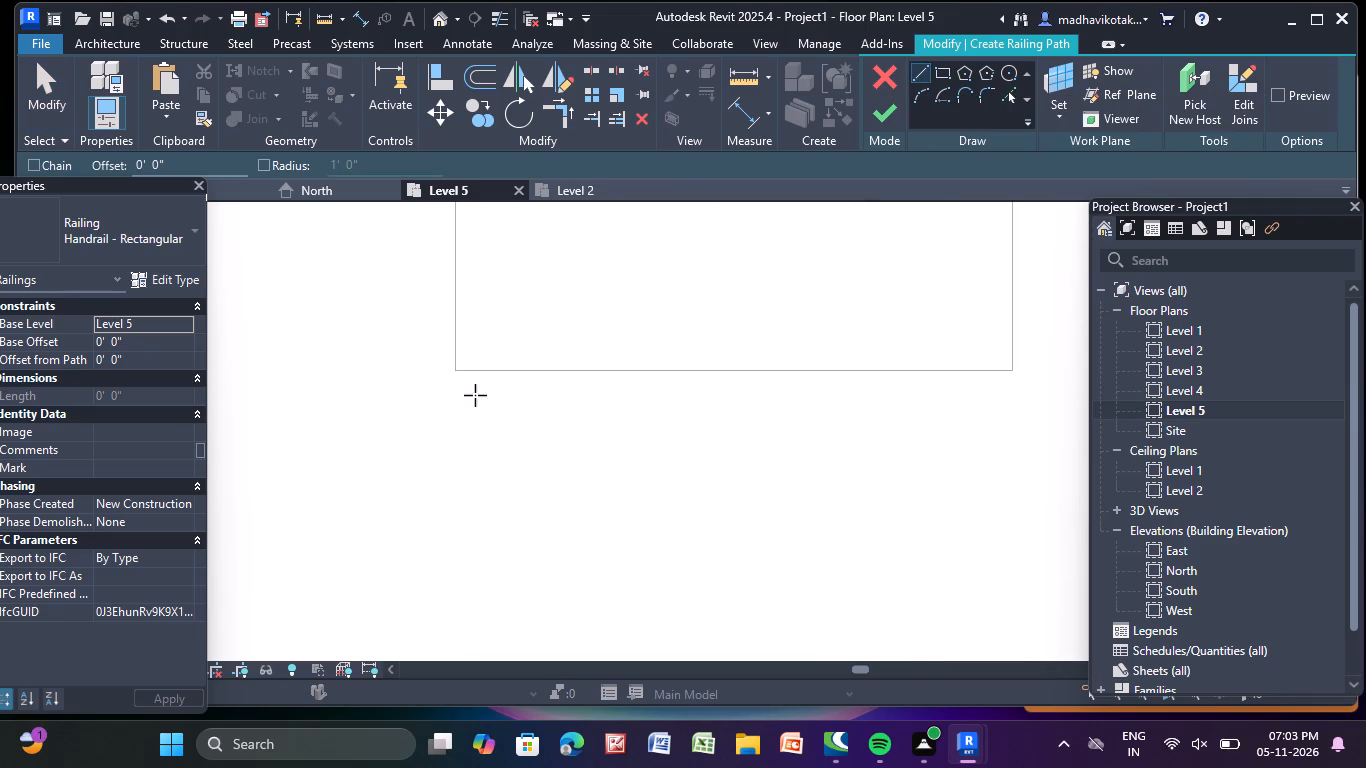
pyautogui.click(454, 368)
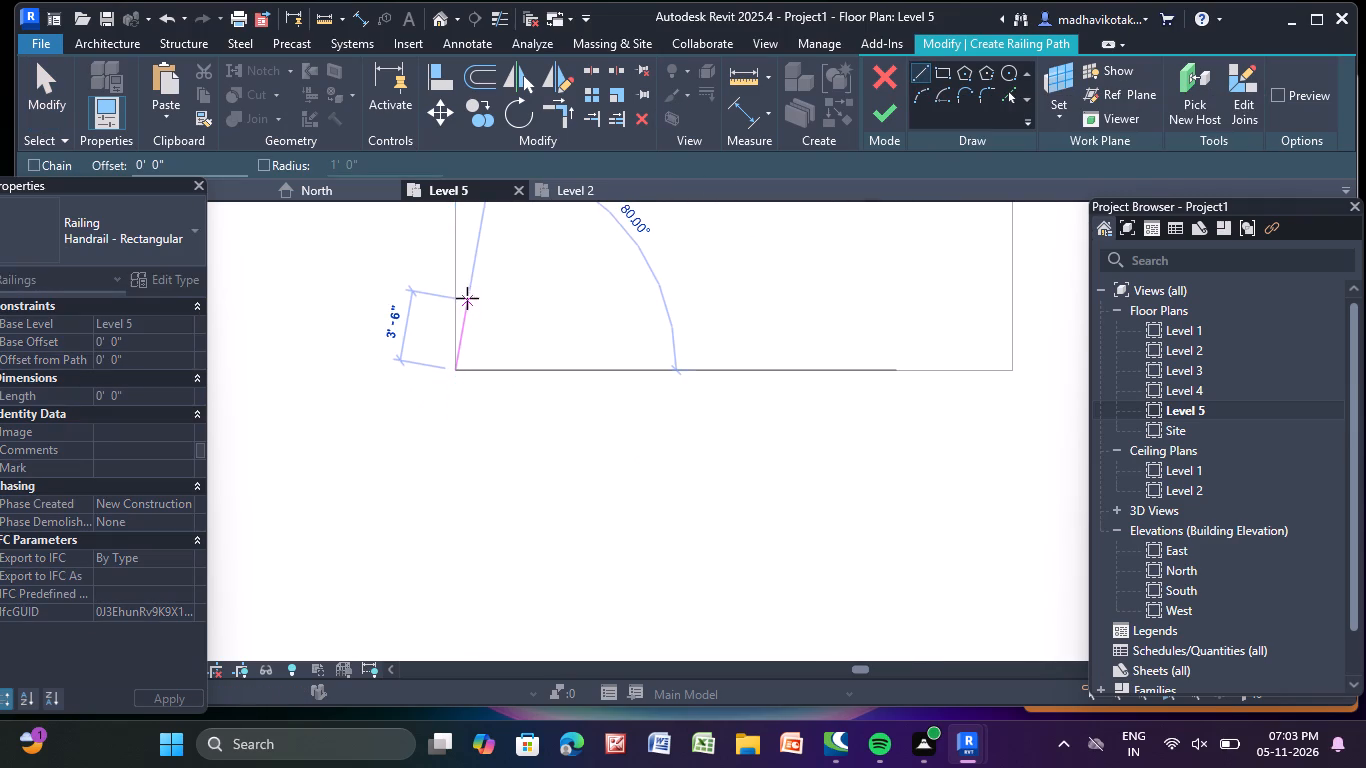
pyautogui.moveTo(468, 279); pyautogui.dragTo(614, 759, button='middle')
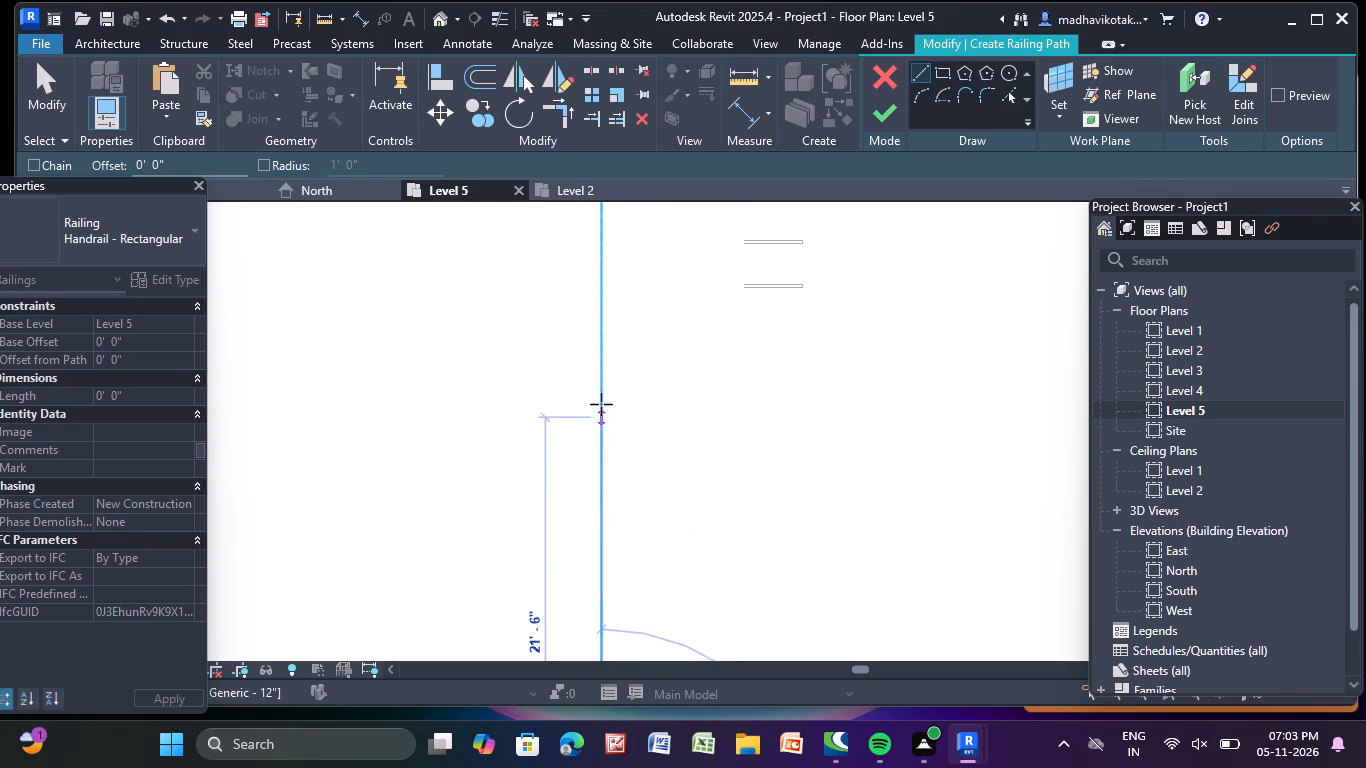
pyautogui.scroll(-3, 614, 305)
pyautogui.moveTo(612, 306); pyautogui.dragTo(592, 604, button='middle')
pyautogui.scroll(-1, 593, 228)
pyautogui.moveTo(588, 245); pyautogui.dragTo(598, 440, button='middle')
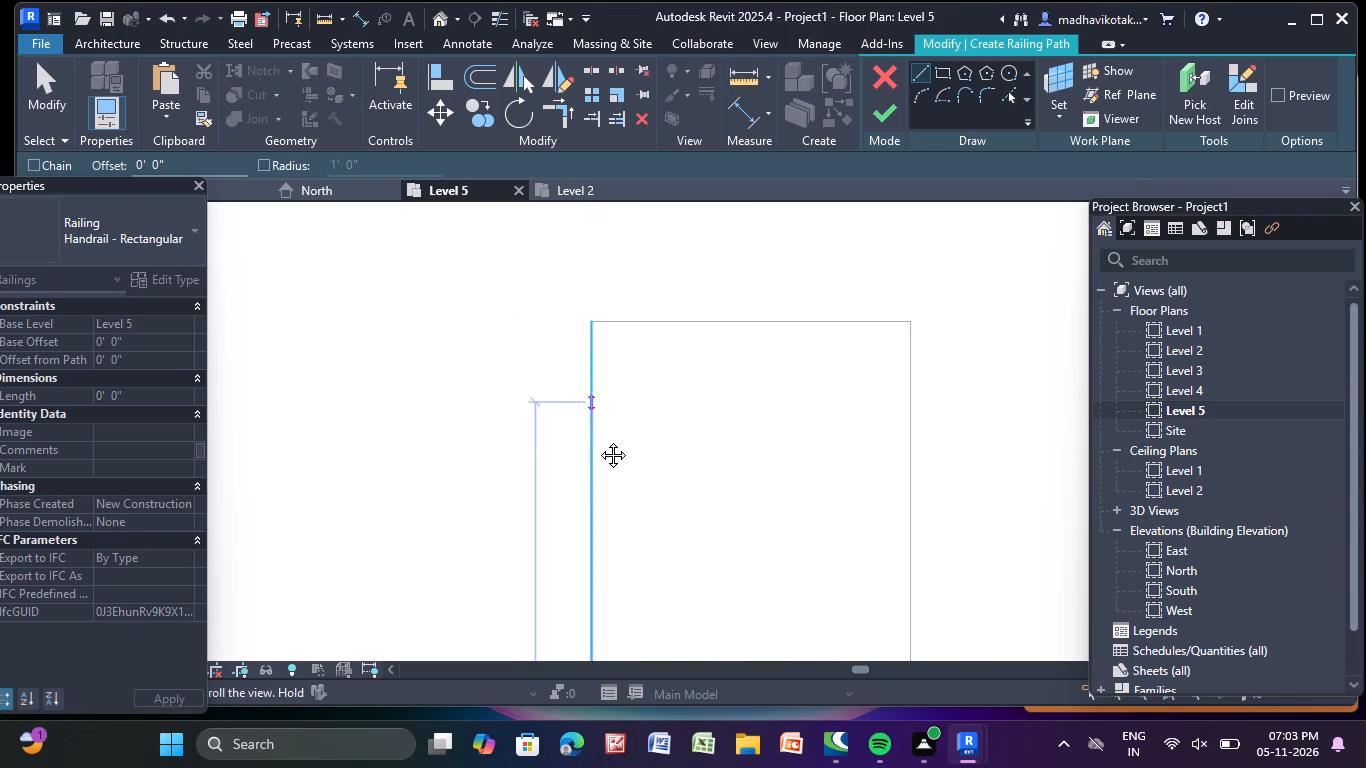
pyautogui.moveTo(598, 440); pyautogui.dragTo(601, 544, button='middle')
pyautogui.scroll(6, 603, 472)
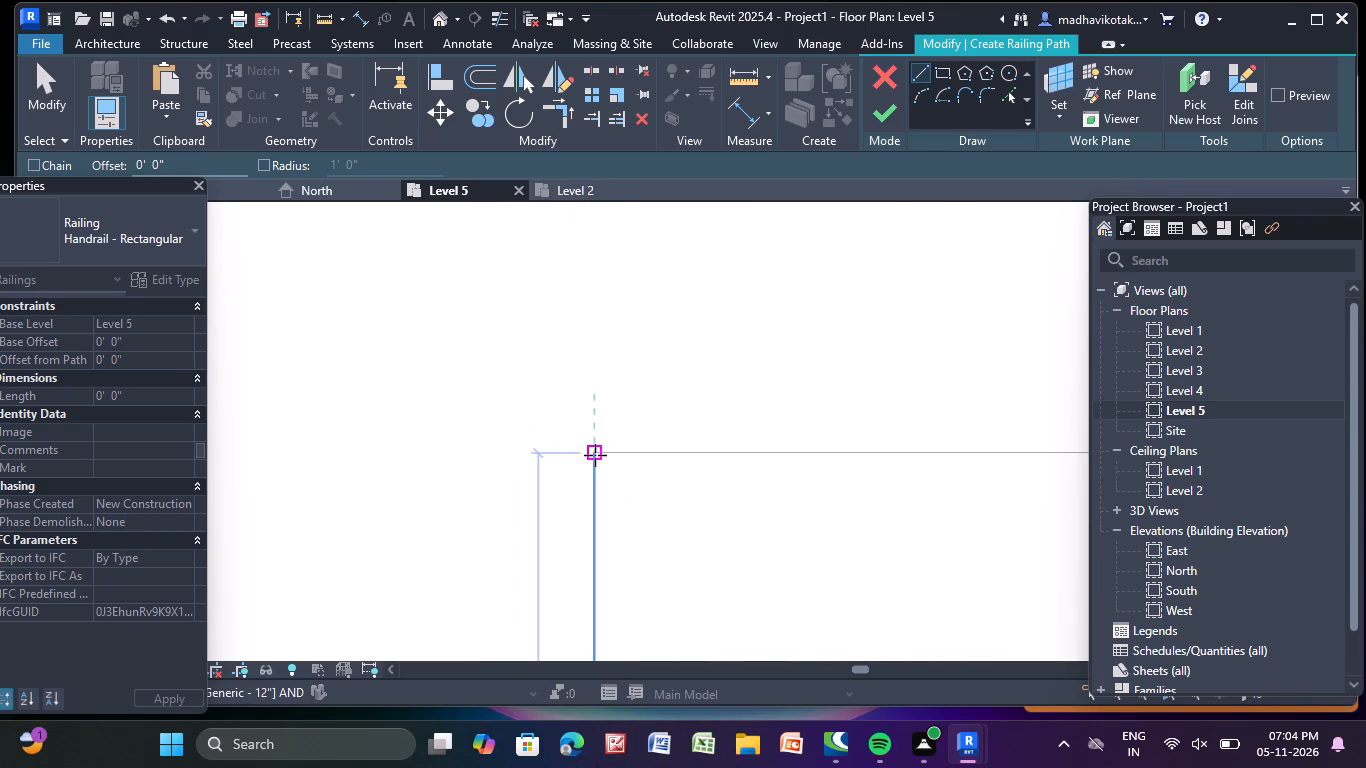
pyautogui.scroll(10, 597, 449)
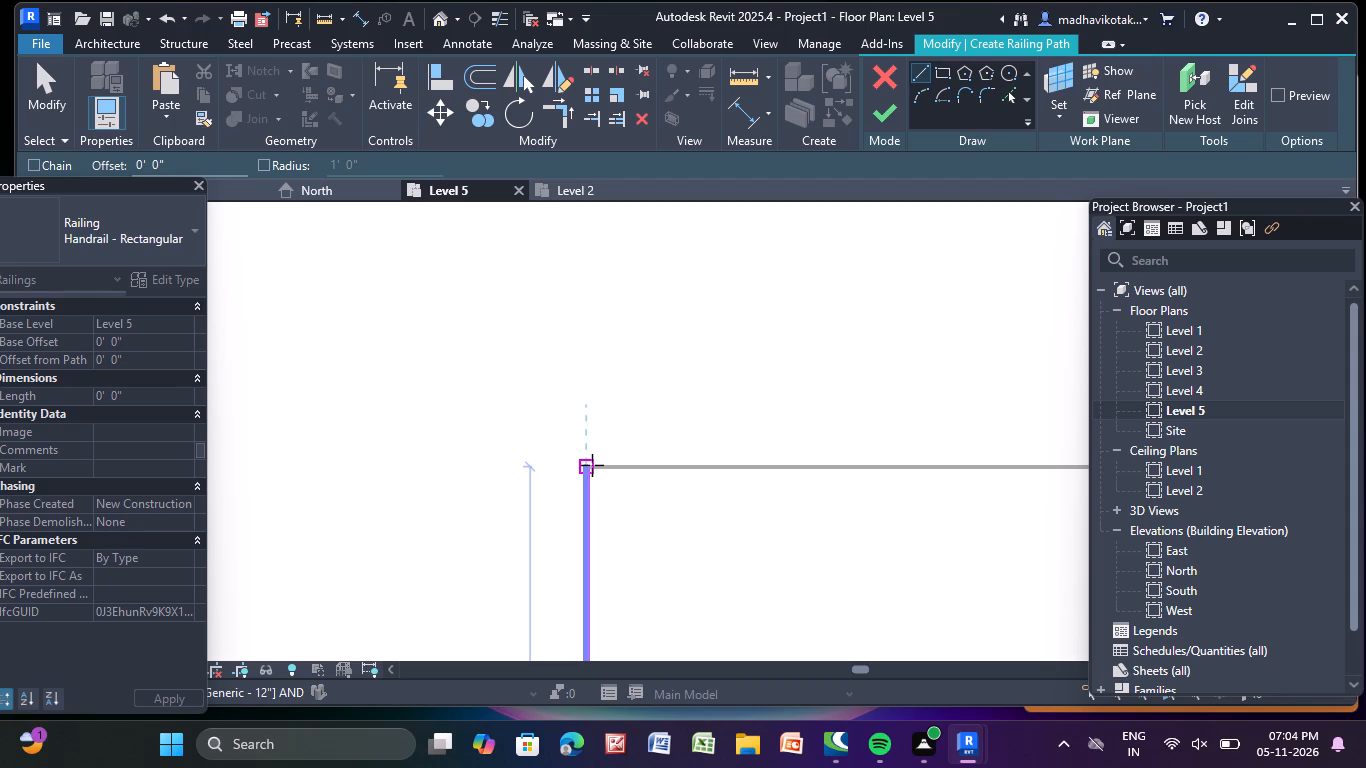
pyautogui.click(589, 465)
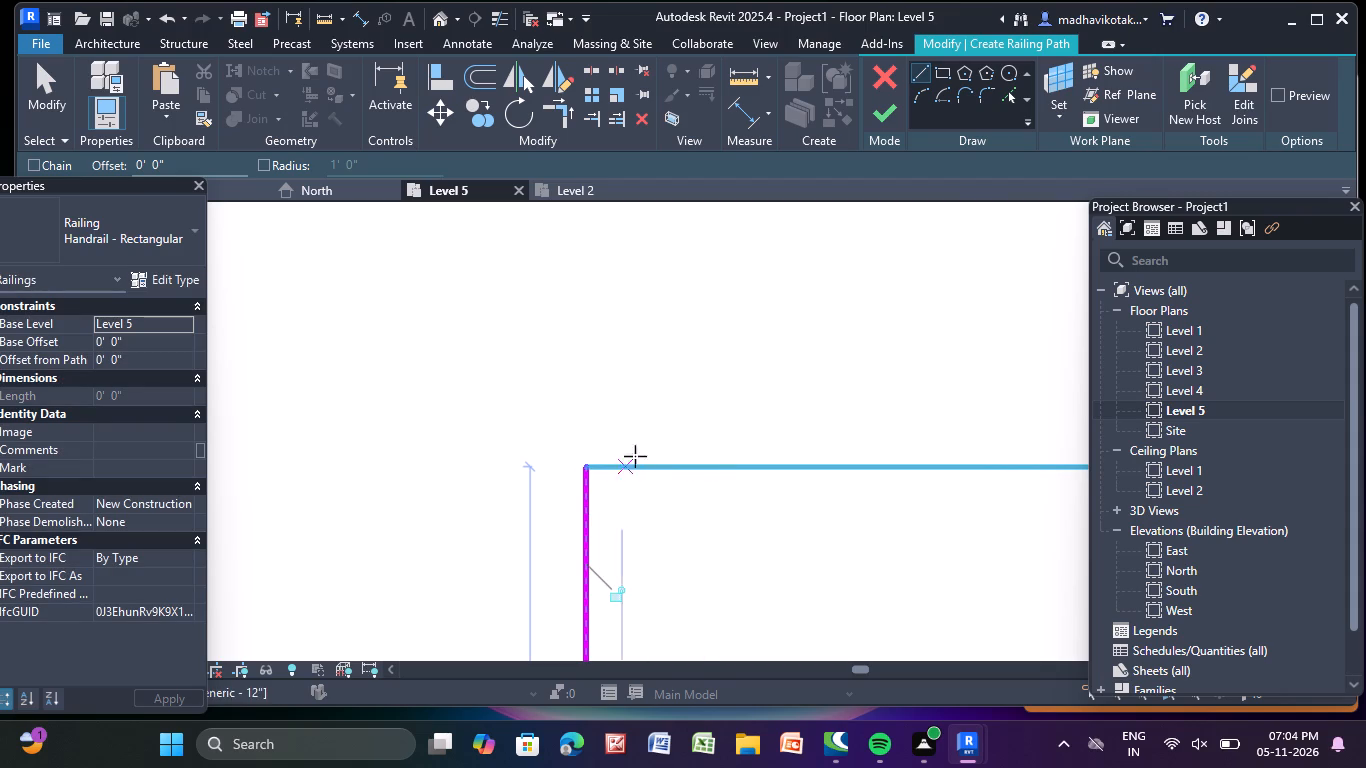
# Sketch a railing path line along the roof's north edge, from the end of the west line to the northeast corner.
pyautogui.click(917, 73)
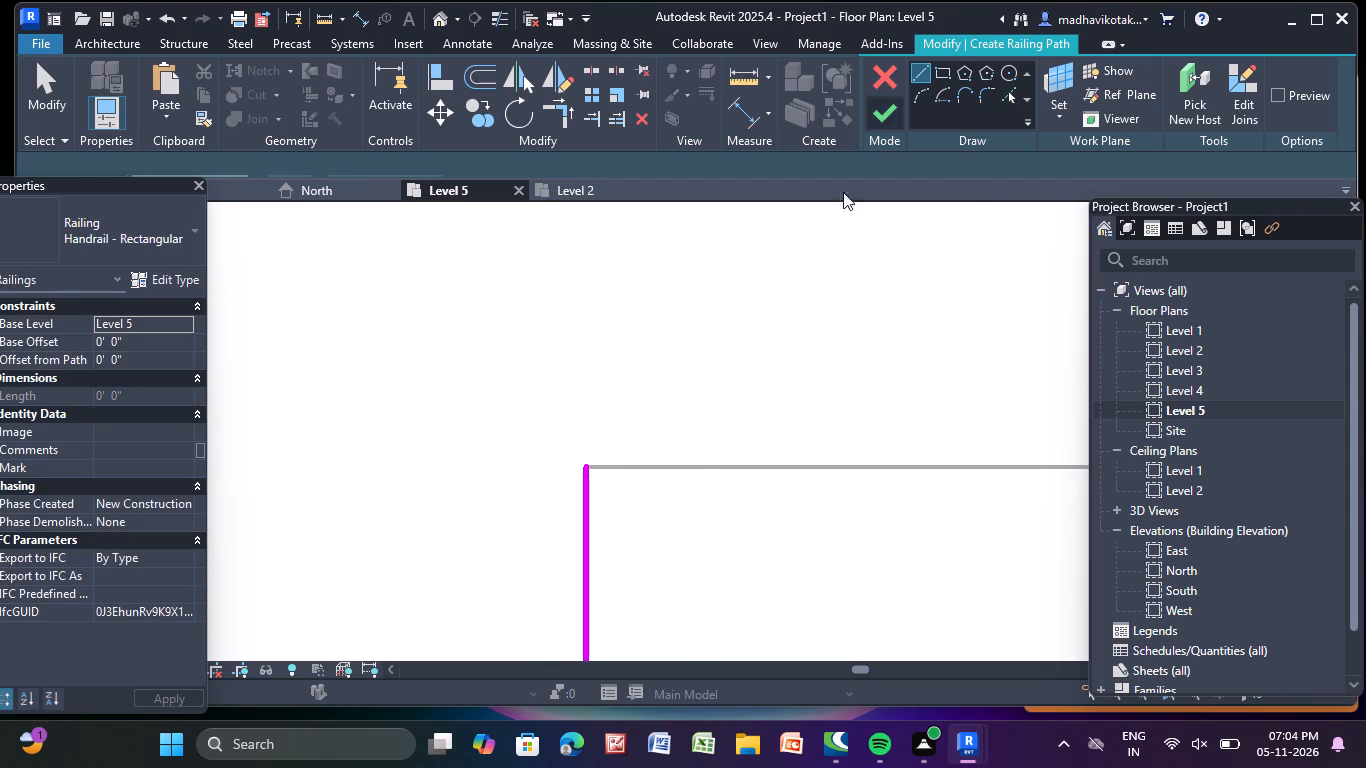
pyautogui.scroll(10, 676, 508)
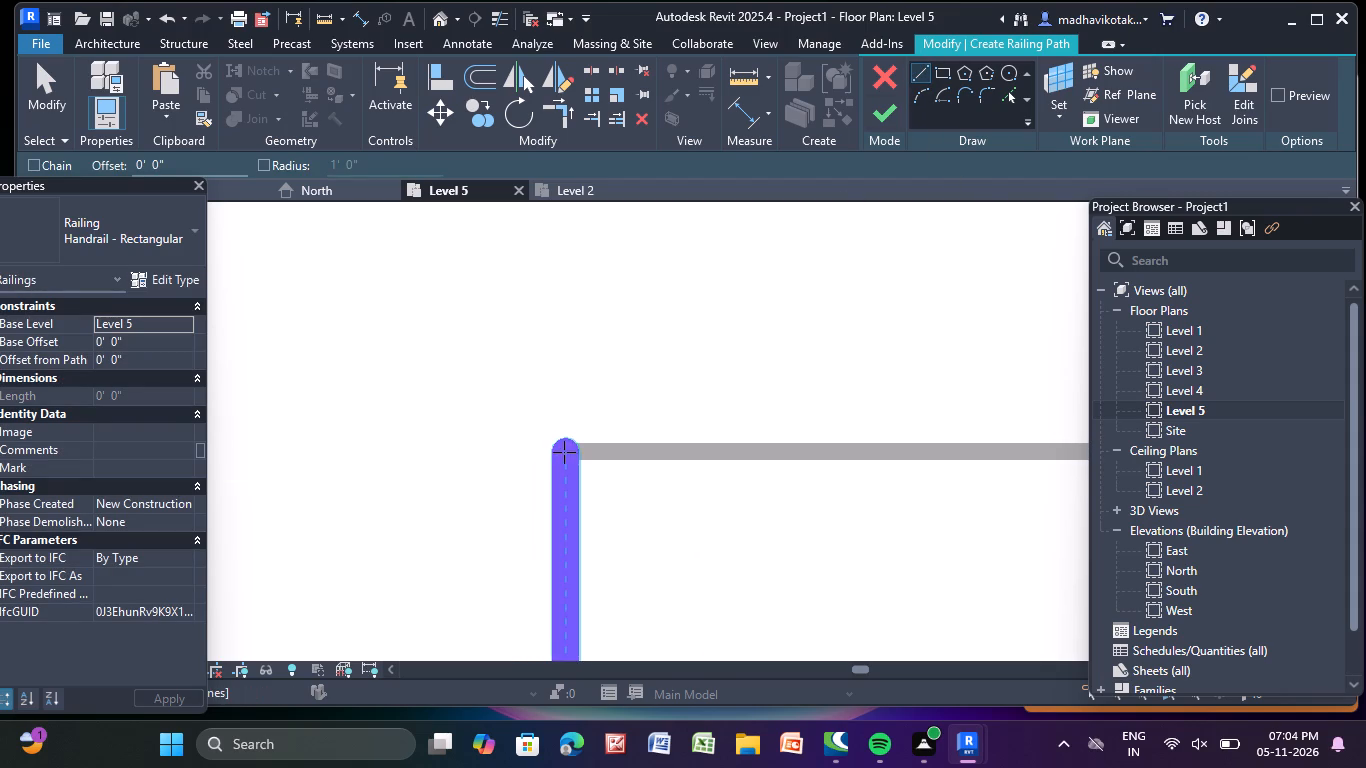
pyautogui.click(564, 452)
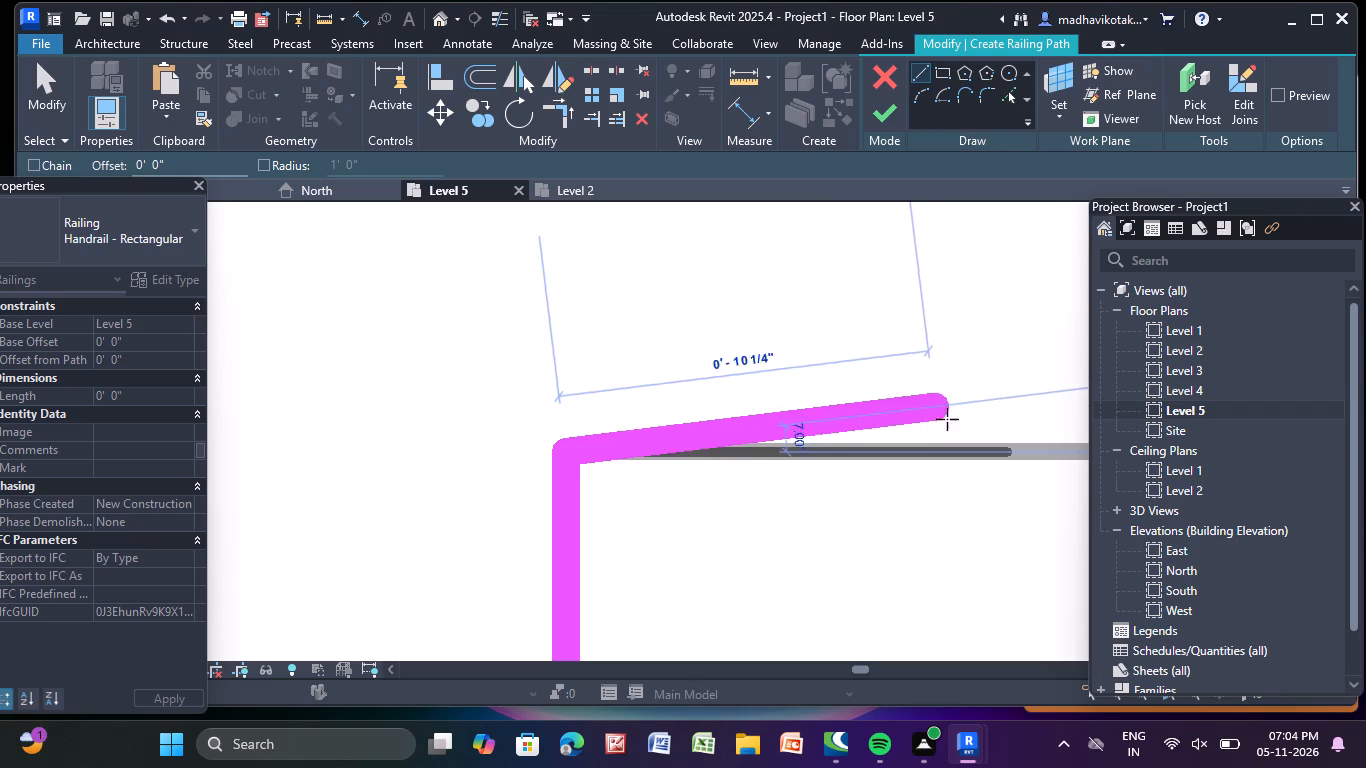
pyautogui.scroll(-3, 1003, 455)
pyautogui.moveTo(1022, 464); pyautogui.dragTo(154, 414, button='middle')
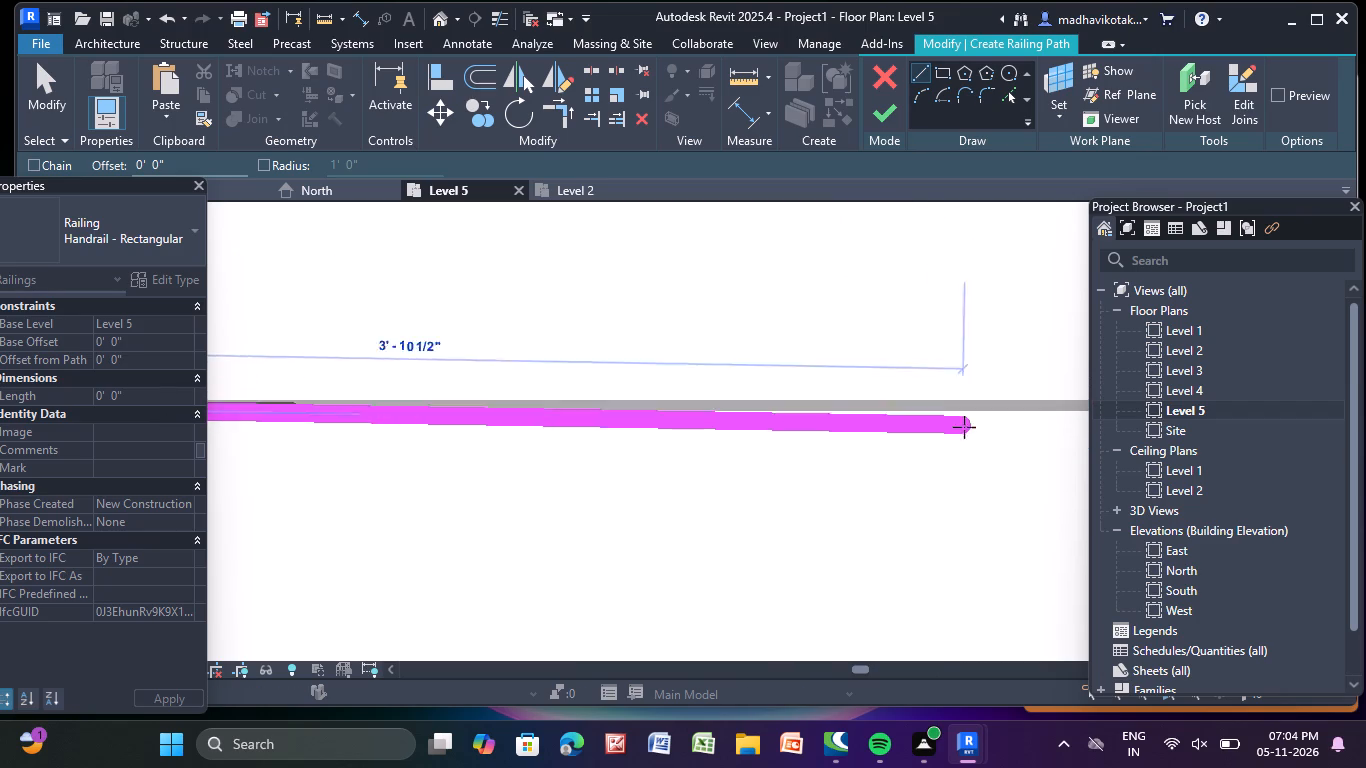
pyautogui.scroll(-3, 979, 370)
pyautogui.moveTo(982, 409); pyautogui.dragTo(458, 375, button='middle')
pyautogui.scroll(-2, 953, 369)
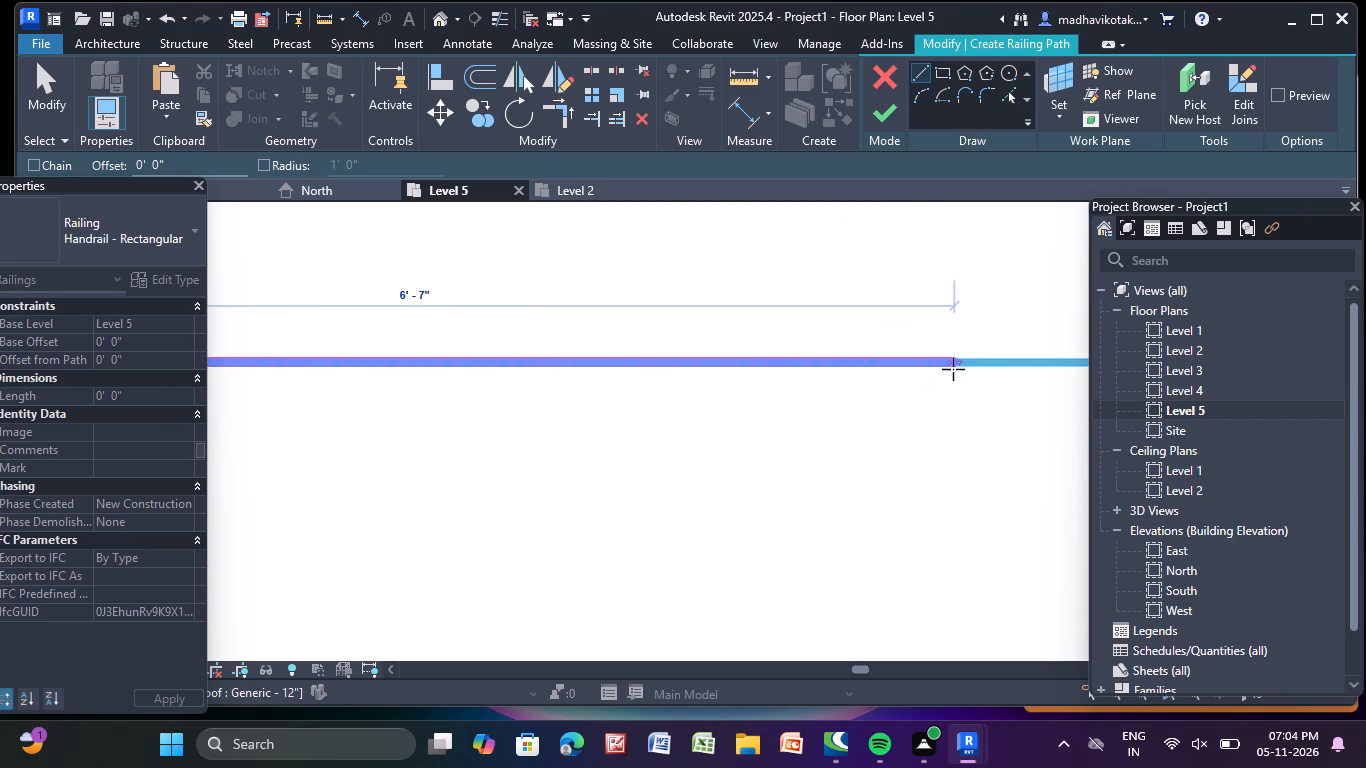
pyautogui.scroll(-2, 953, 369)
pyautogui.moveTo(948, 368); pyautogui.dragTo(316, 353, button='middle')
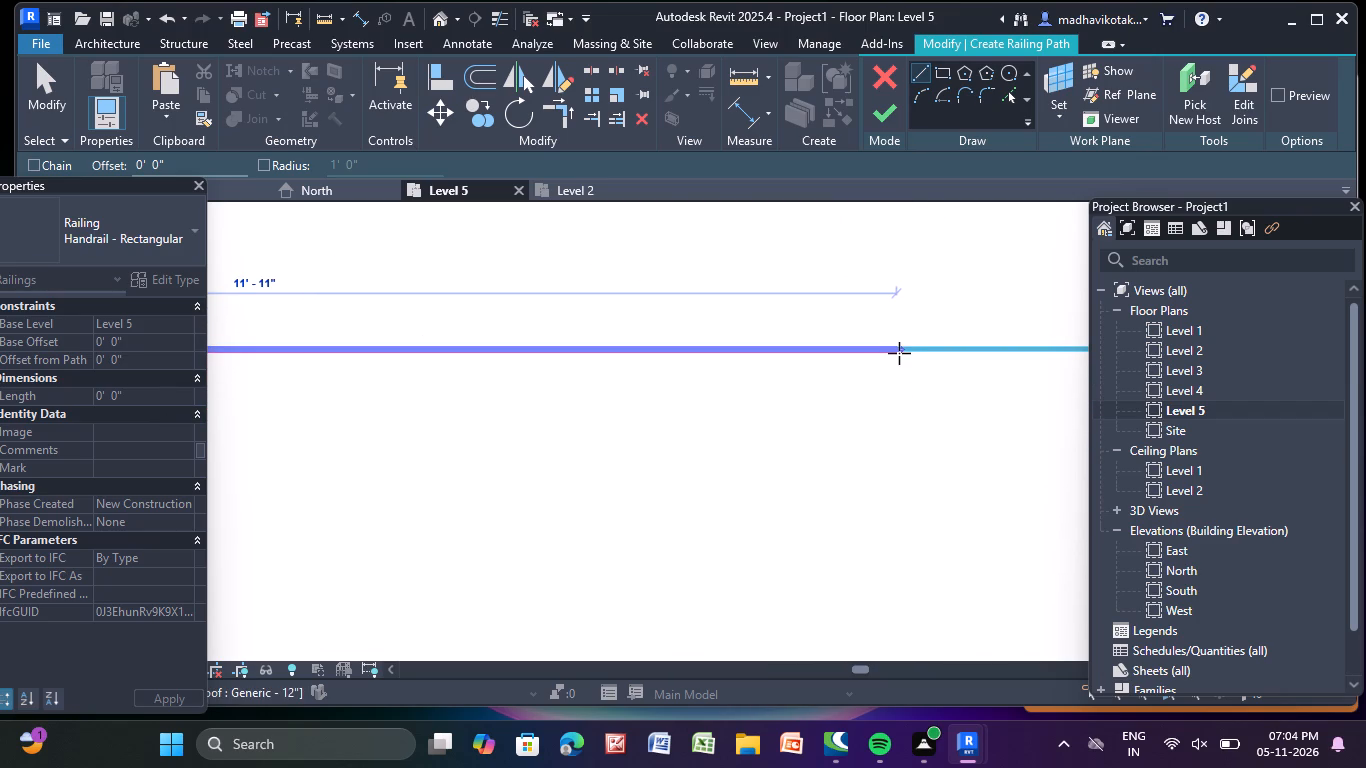
pyautogui.moveTo(897, 351); pyautogui.dragTo(425, 349, button='middle')
pyautogui.scroll(-1, 600, 347)
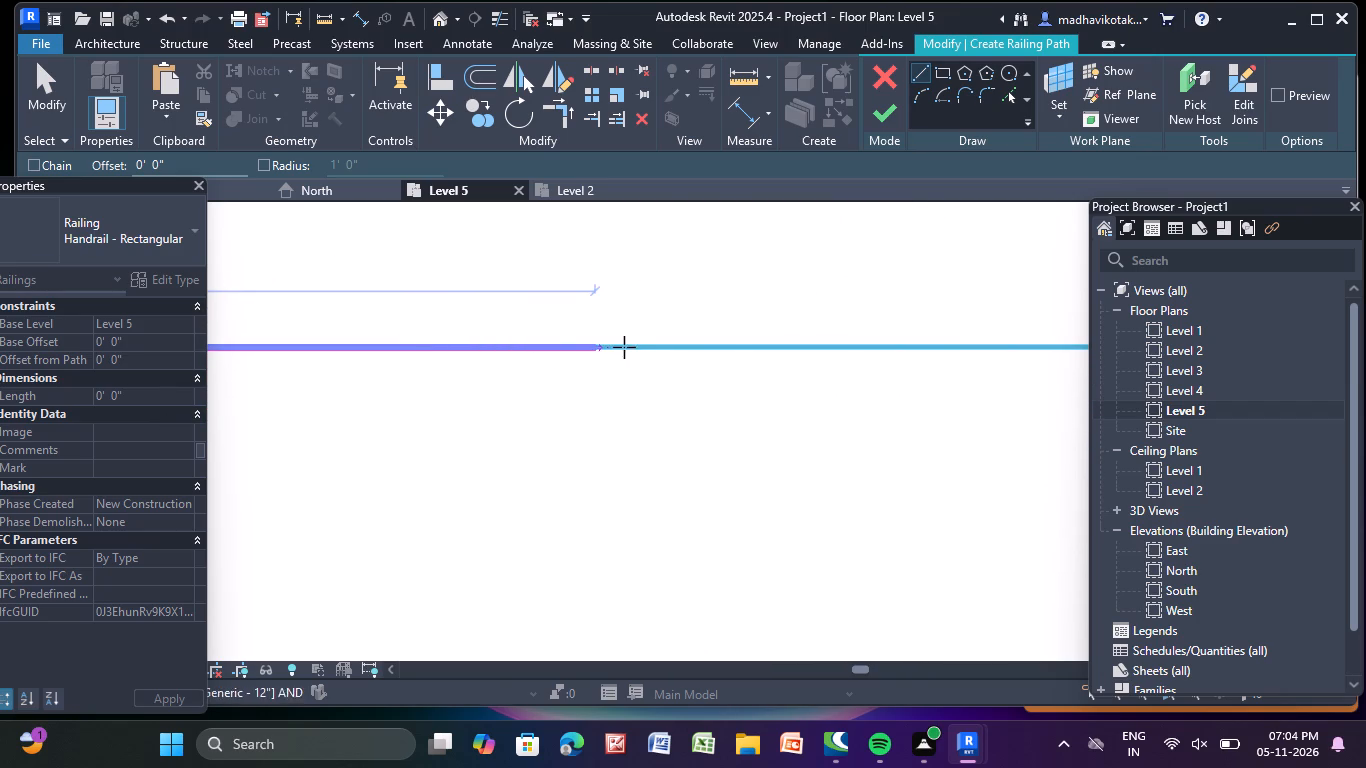
pyautogui.scroll(-3, 624, 347)
pyautogui.scroll(-4, 986, 376)
pyautogui.moveTo(976, 383); pyautogui.dragTo(946, 390, button='middle')
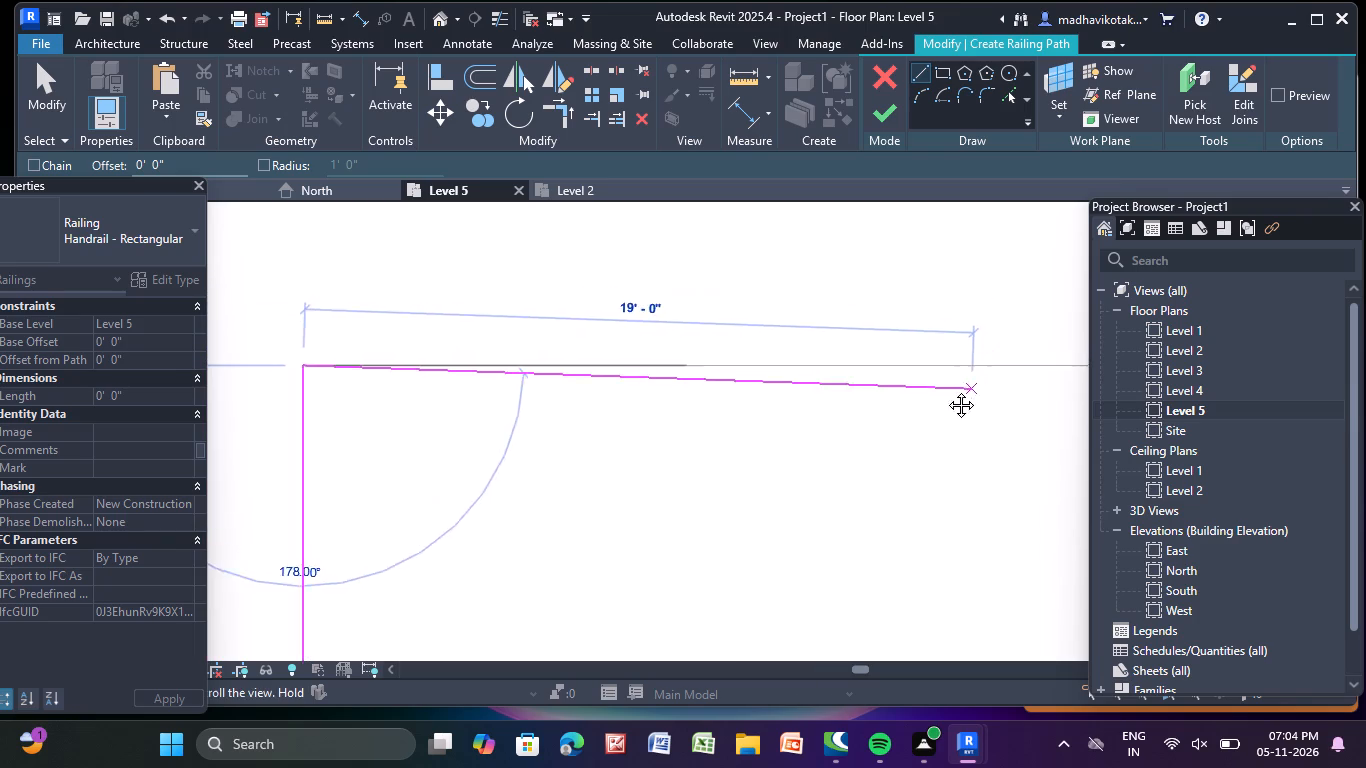
pyautogui.moveTo(946, 390); pyautogui.dragTo(310, 396, button='middle')
pyautogui.scroll(9, 611, 359)
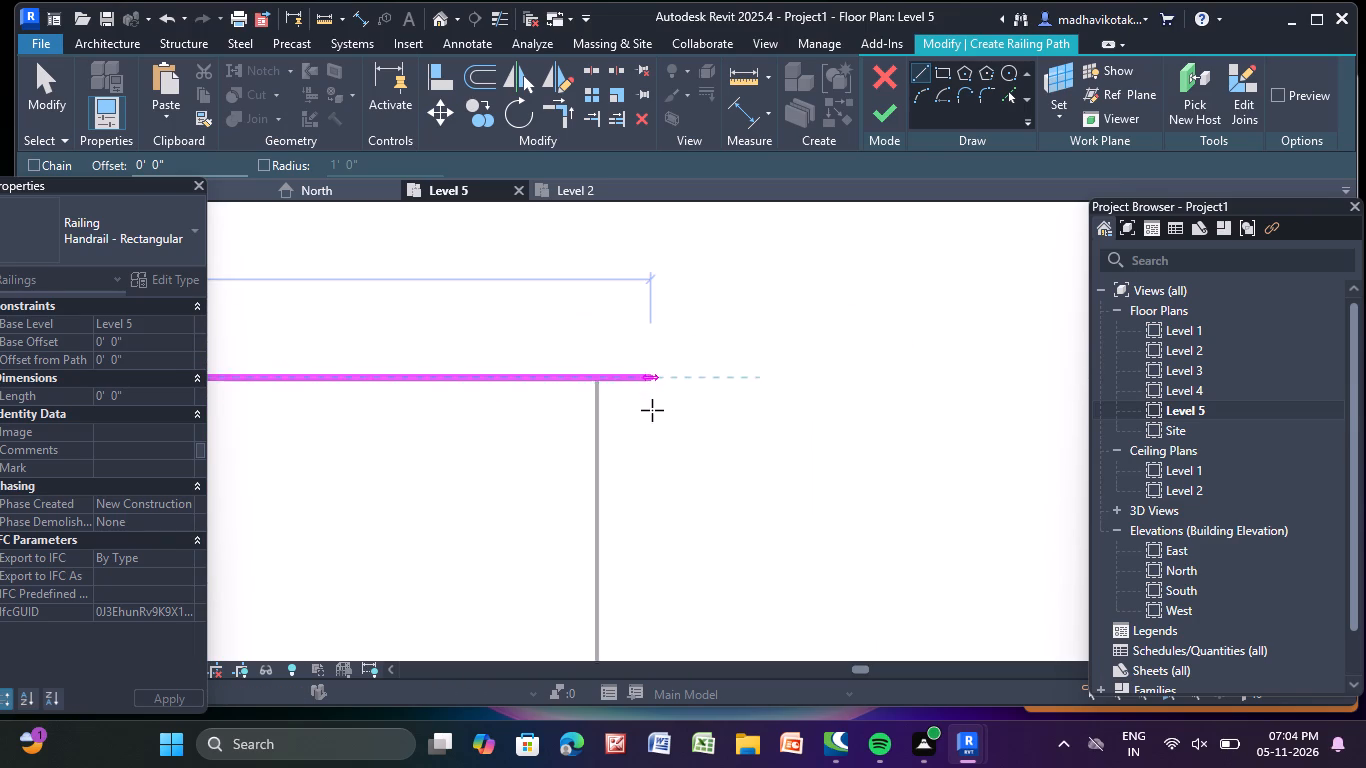
pyautogui.scroll(2, 652, 410)
pyautogui.click(569, 363)
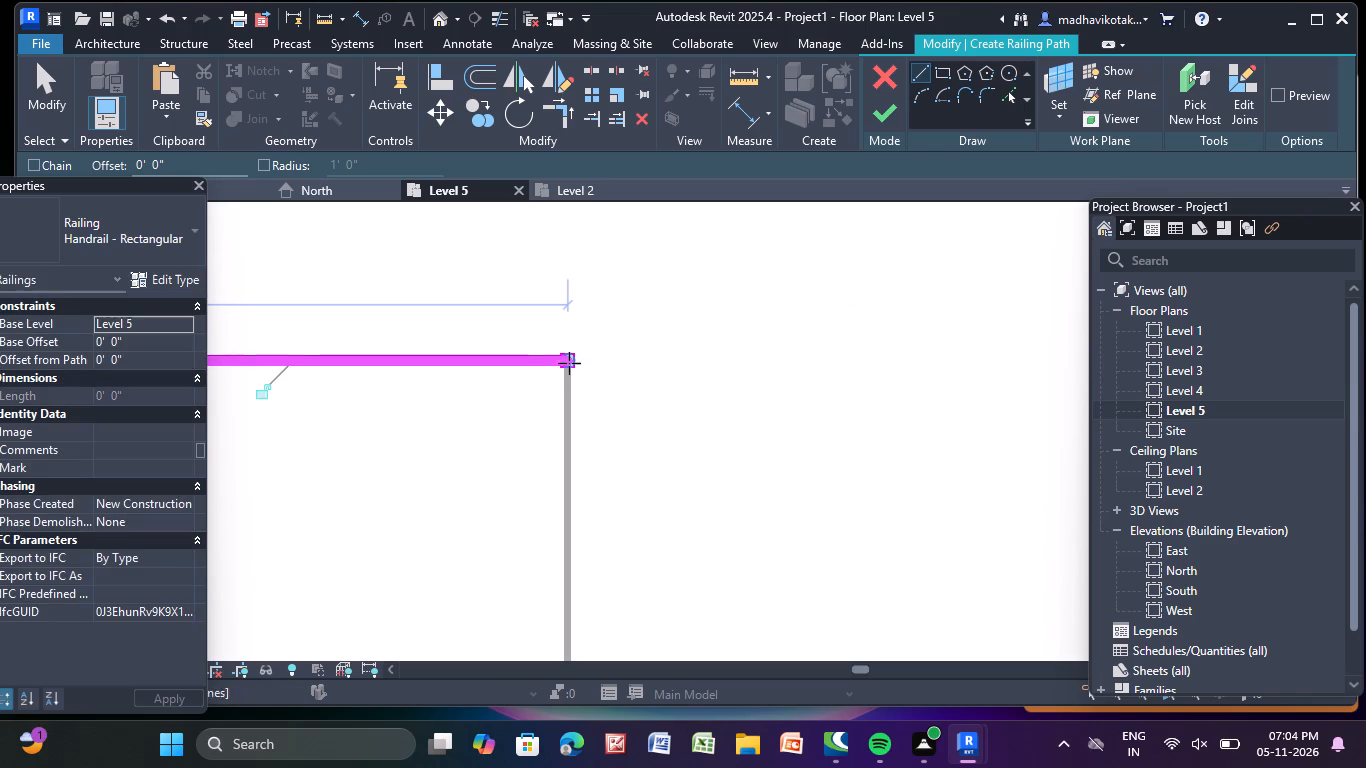
# Sketch the railing path line along the roof's east edge down to the southeast corner and finish the railing.
pyautogui.click(925, 68)
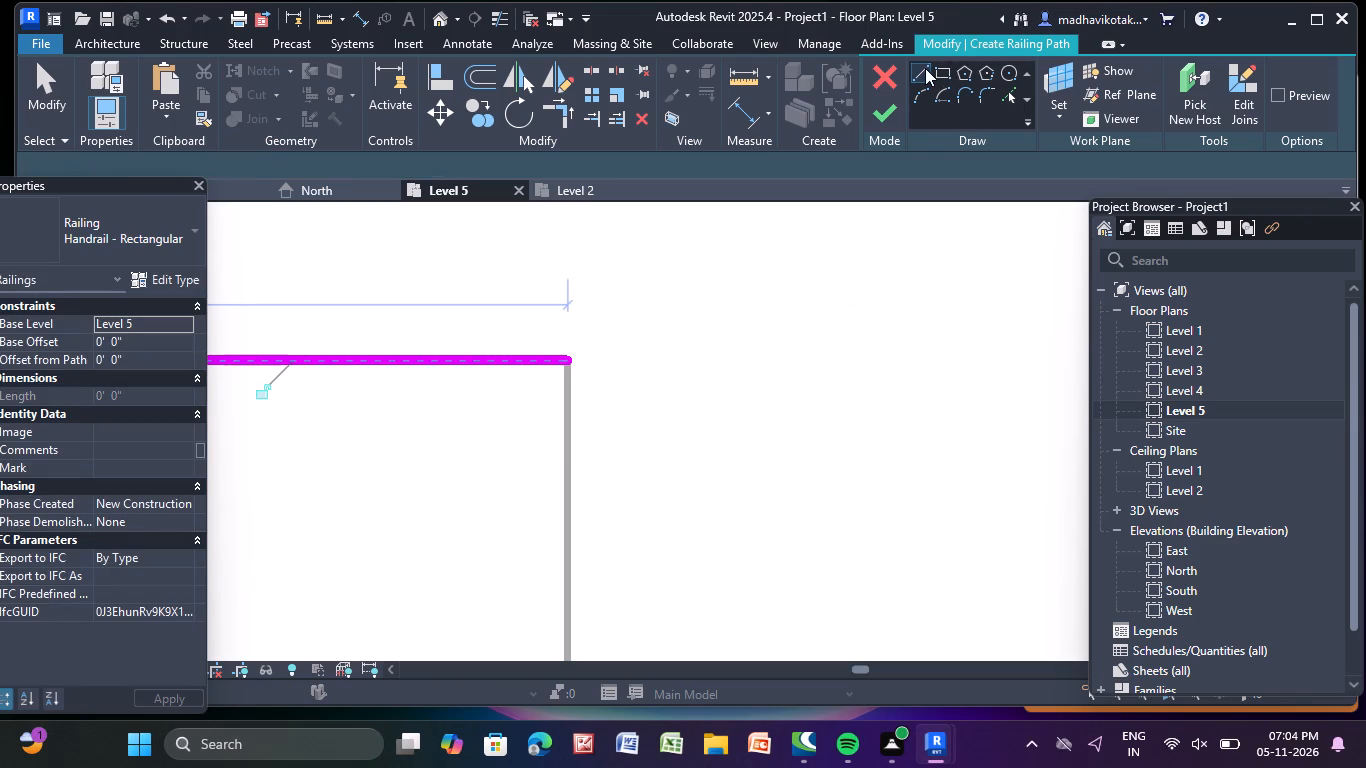
pyautogui.click(568, 359)
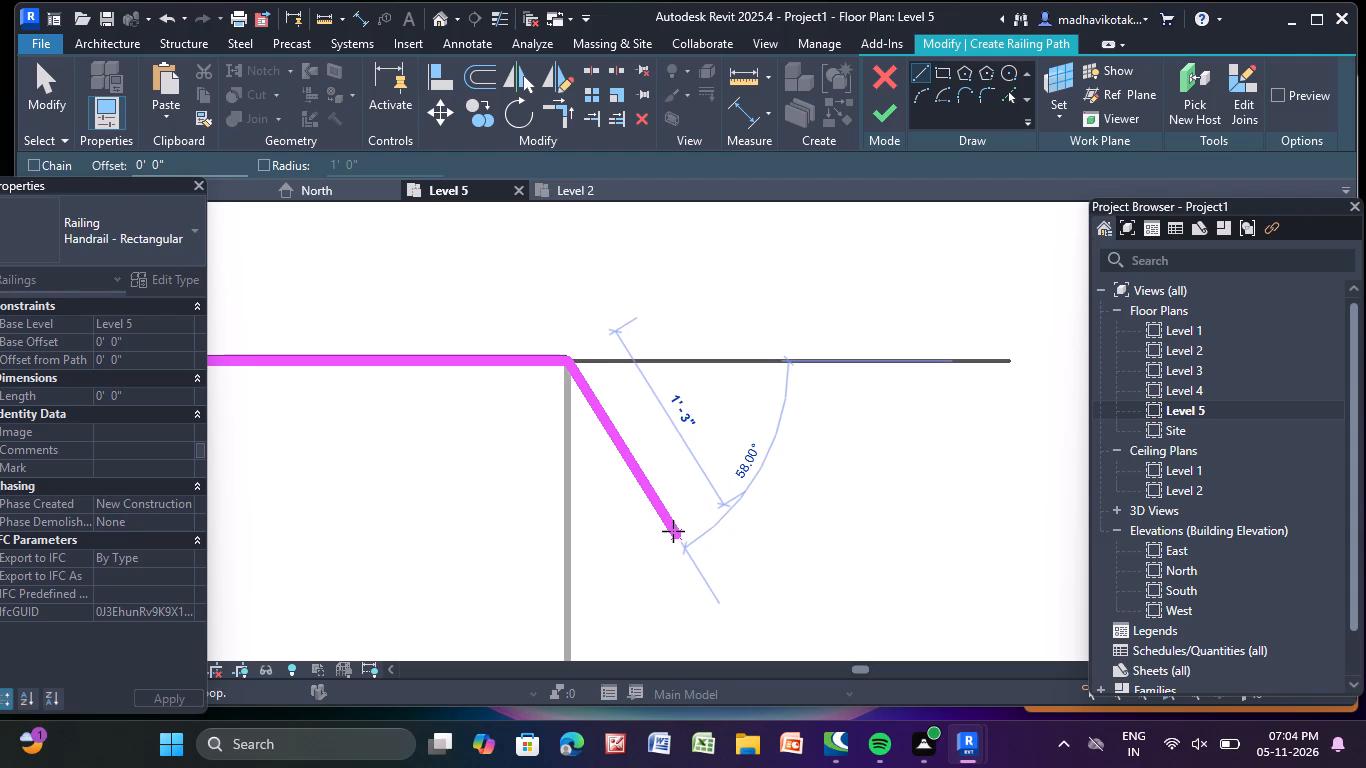
pyautogui.moveTo(675, 505); pyautogui.dragTo(750, 70, button='middle')
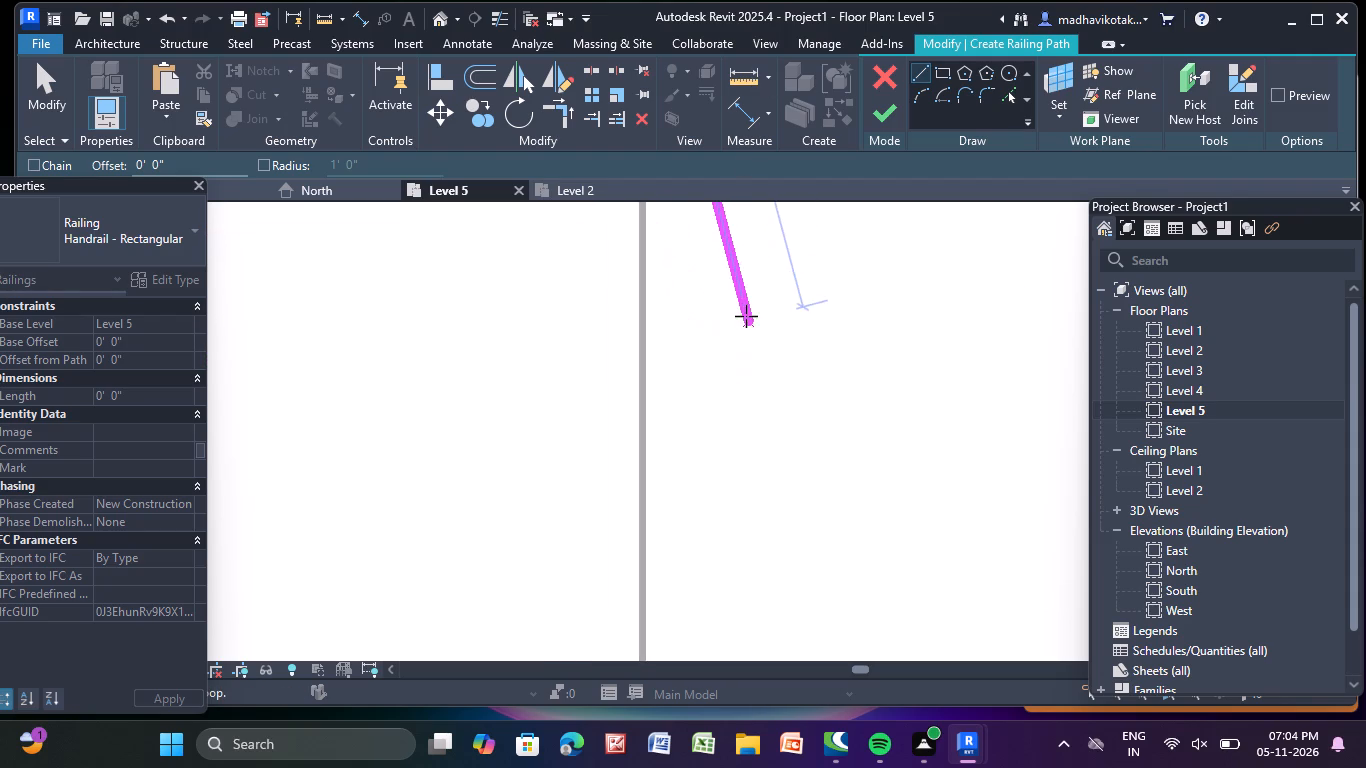
pyautogui.scroll(-4, 741, 332)
pyautogui.scroll(-2, 720, 524)
pyautogui.moveTo(716, 537); pyautogui.dragTo(706, 1, button='middle')
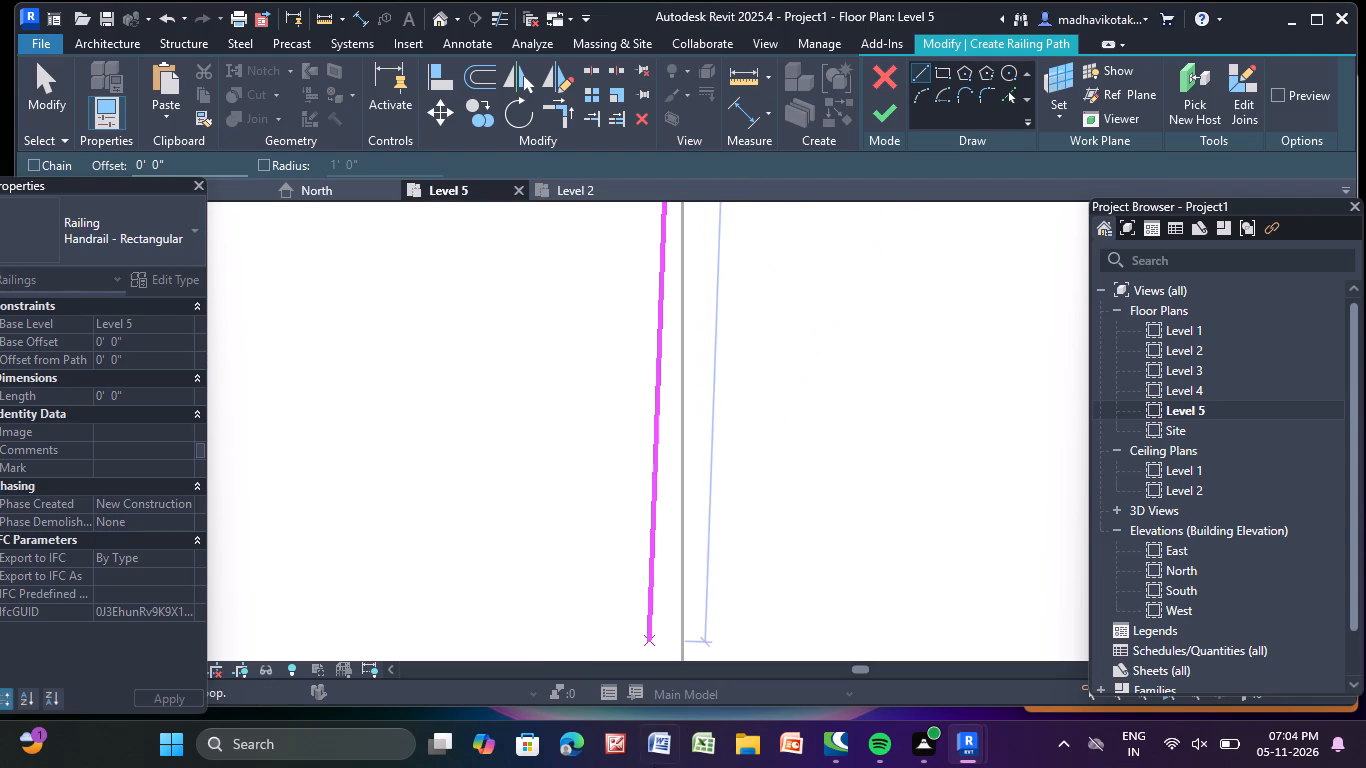
pyautogui.moveTo(731, 654); pyautogui.dragTo(726, 529, button='middle')
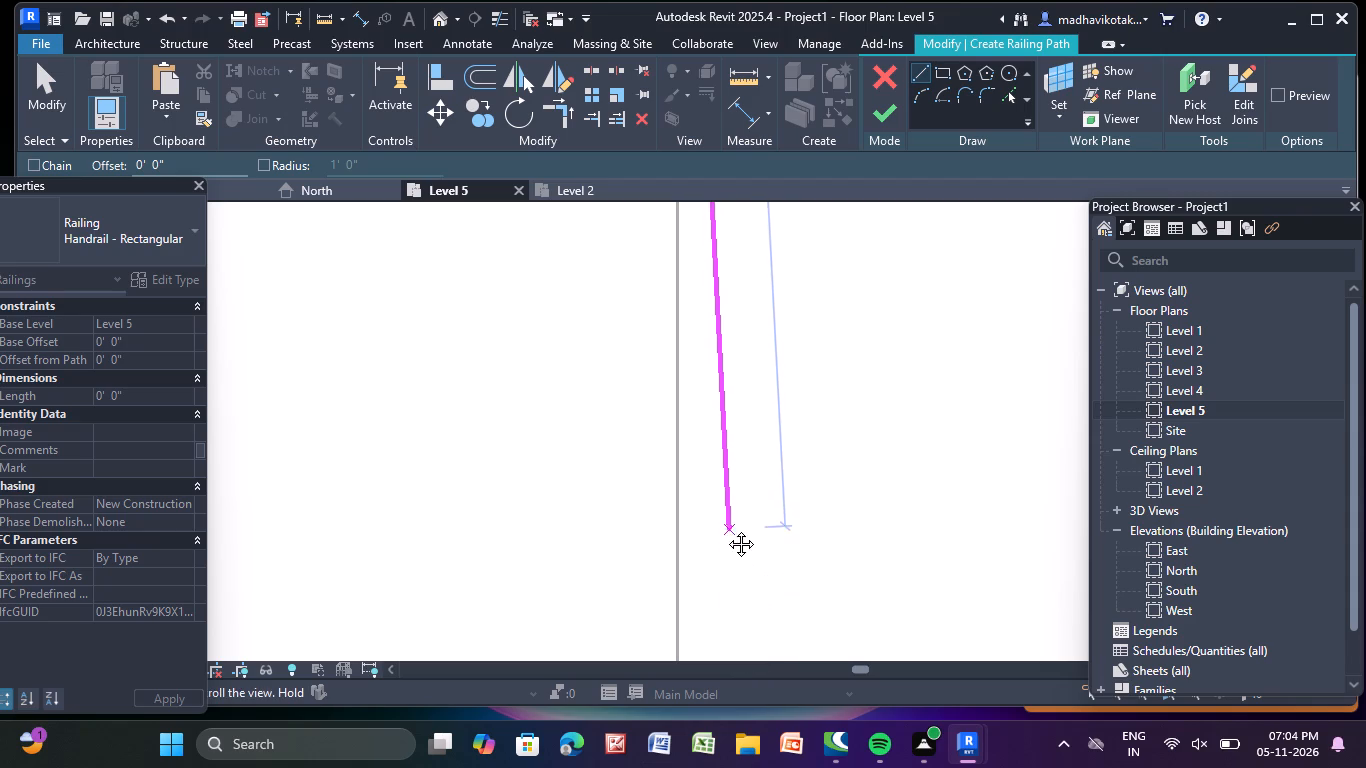
pyautogui.moveTo(726, 529); pyautogui.dragTo(723, 47, button='middle')
pyautogui.scroll(-8, 715, 428)
pyautogui.moveTo(715, 485); pyautogui.dragTo(710, 400, button='middle')
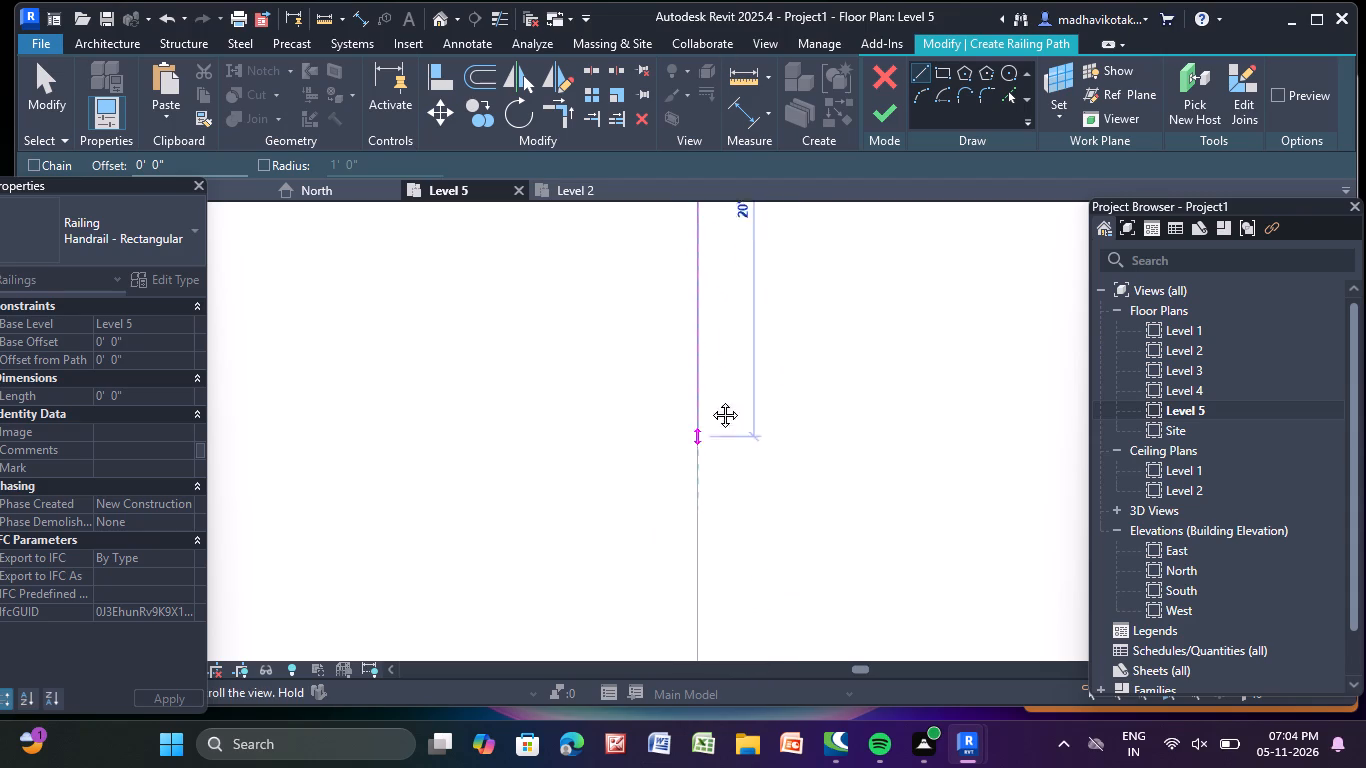
pyautogui.moveTo(710, 400); pyautogui.dragTo(690, 1, button='middle')
pyautogui.moveTo(767, 545); pyautogui.dragTo(760, 27, button='middle')
pyautogui.scroll(-1, 759, 36)
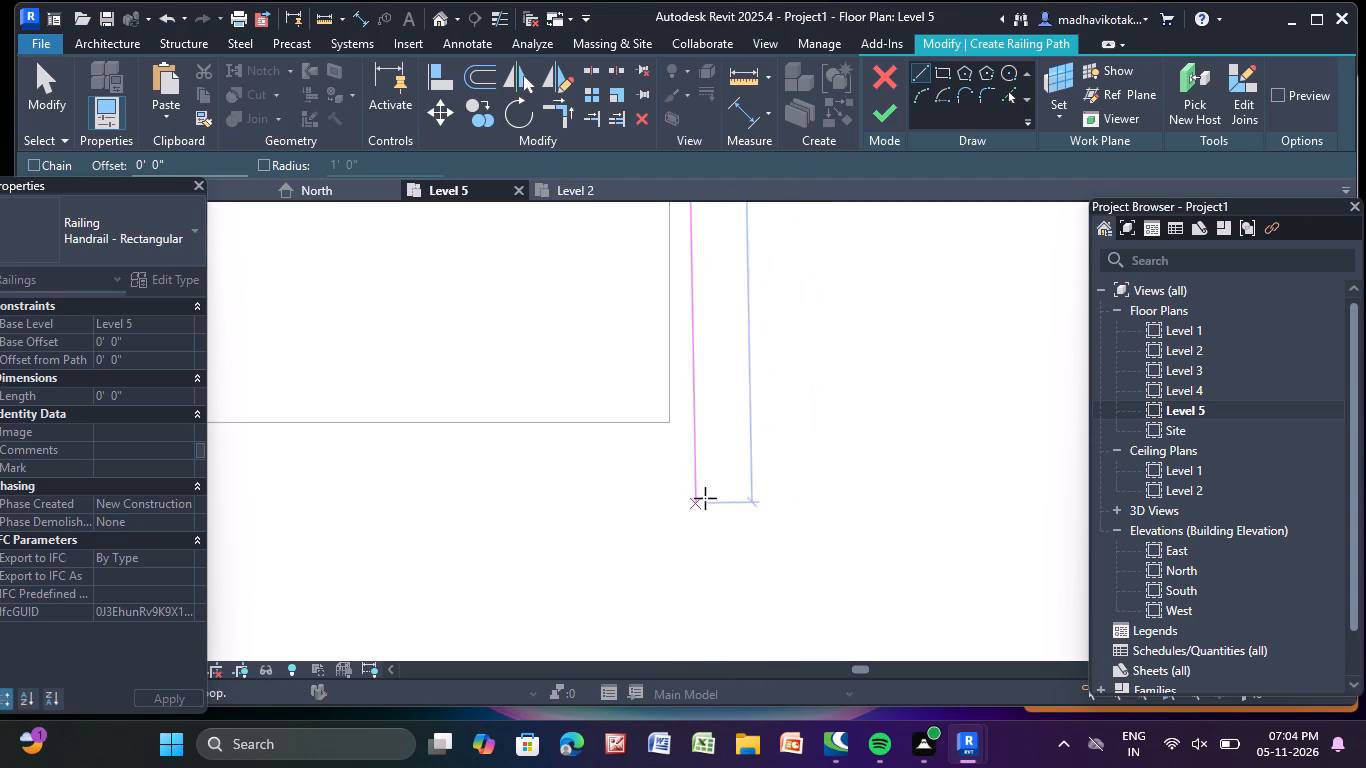
pyautogui.scroll(6, 675, 440)
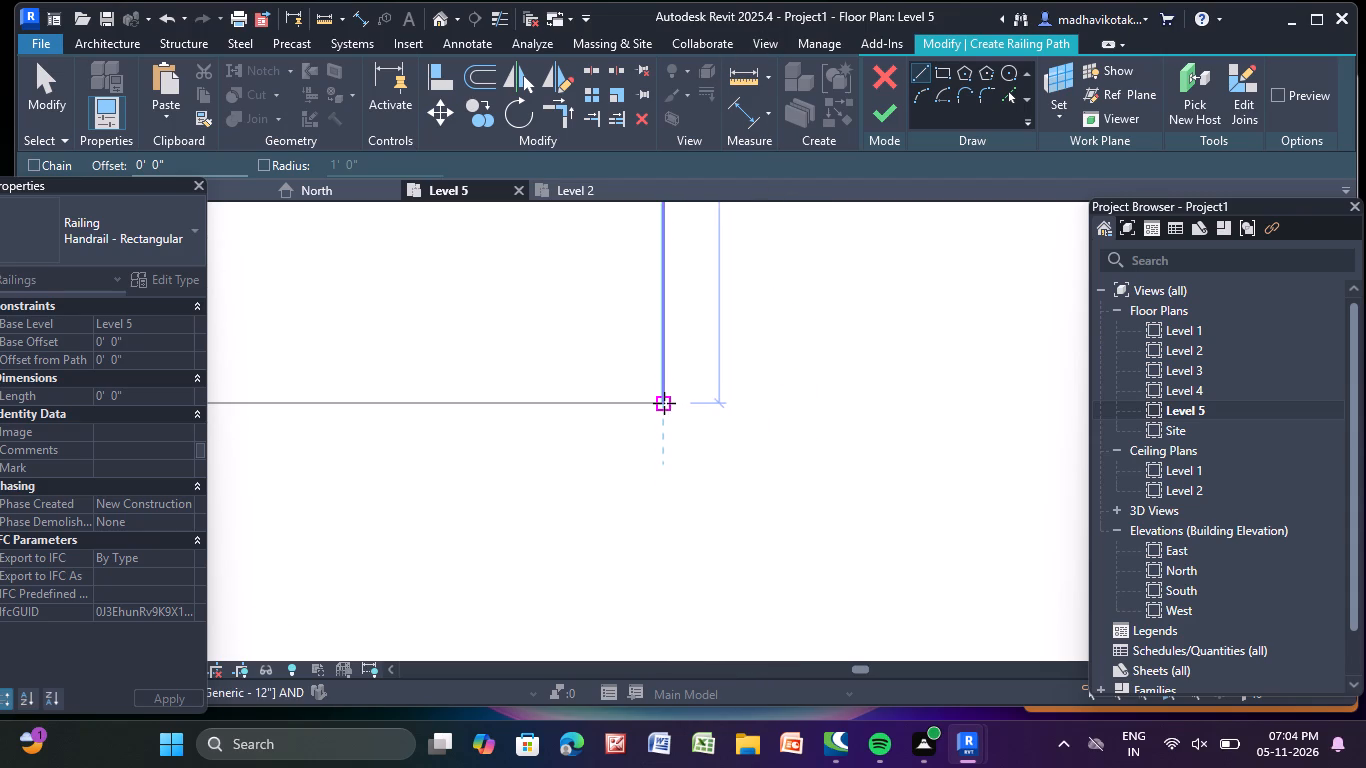
pyautogui.click(664, 403)
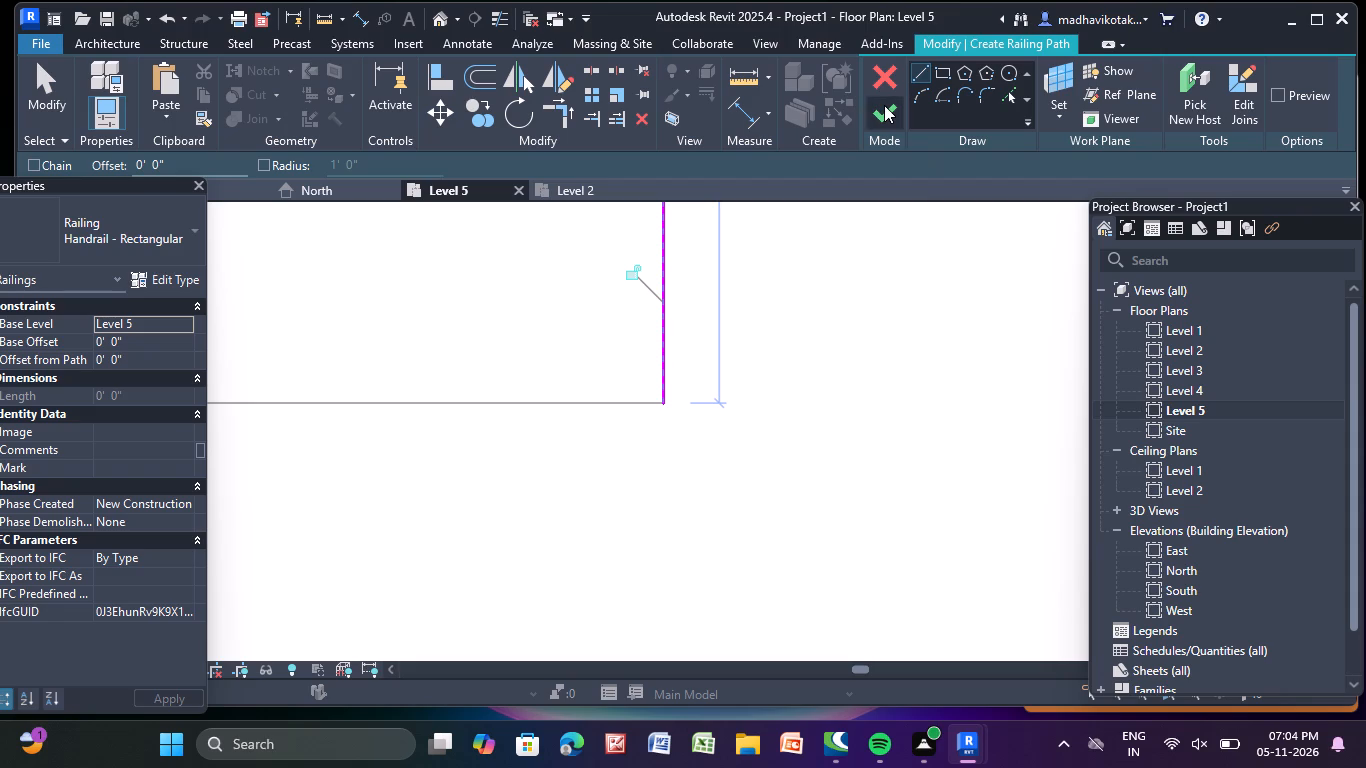
pyautogui.click(884, 105)
# Examine the roof-edge railing from several angles in the 3D view.
pyautogui.scroll(-8, 886, 304)
pyautogui.click(442, 20)
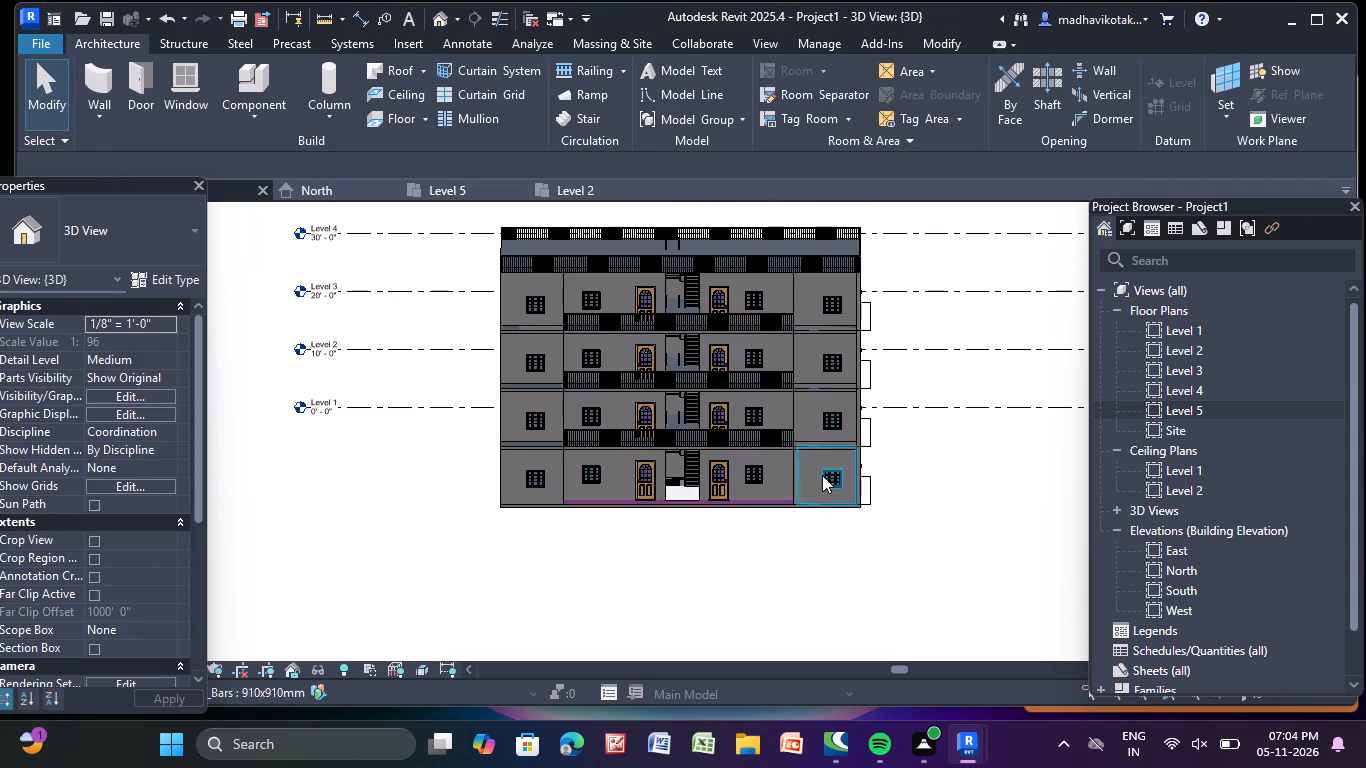
pyautogui.moveTo(911, 337); pyautogui.dragTo(882, 459, button='middle')
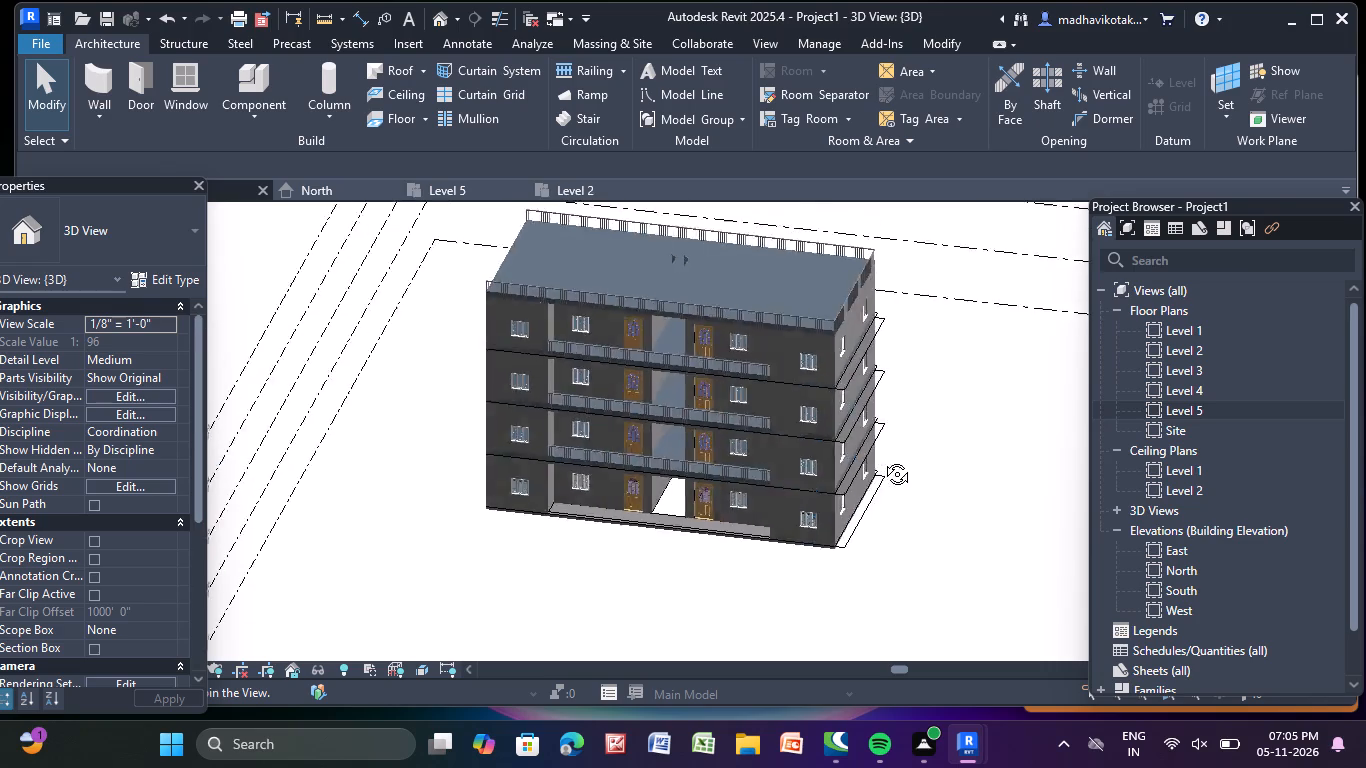
pyautogui.moveTo(882, 459); pyautogui.dragTo(909, 379, button='middle')
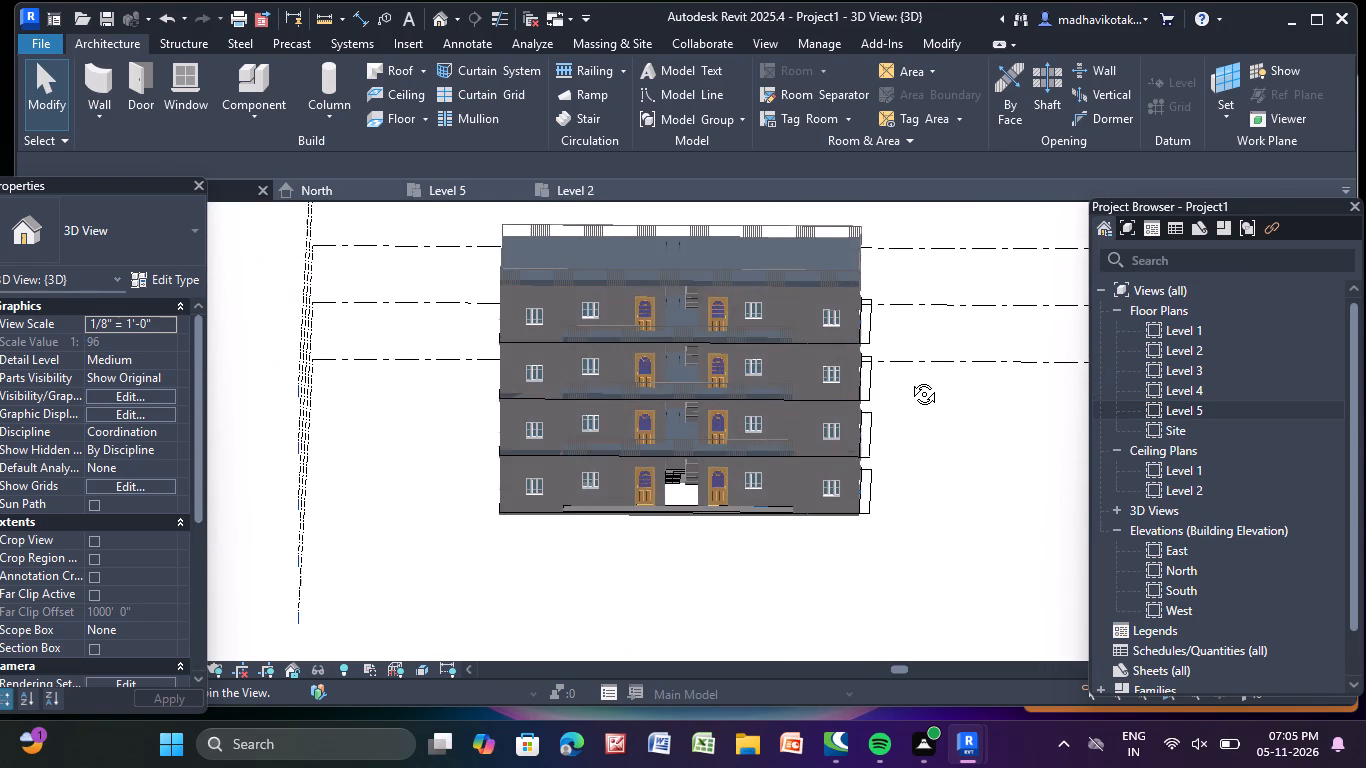
pyautogui.moveTo(909, 379); pyautogui.dragTo(913, 404, button='middle')
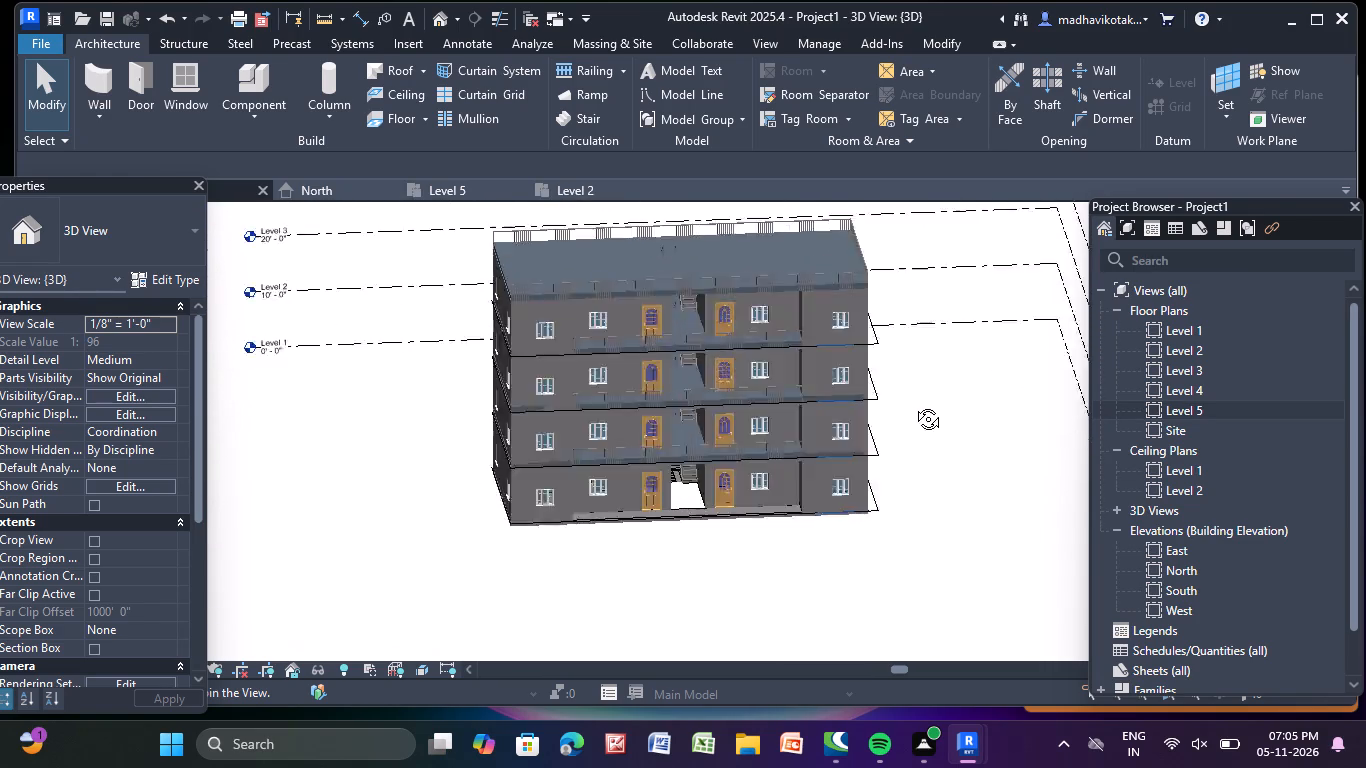
pyautogui.moveTo(913, 404); pyautogui.dragTo(889, 403, button='middle')
# Sketch a straight railing path along the roof's south edge on Level 5, from the southwest to the southeast corner, and finish the railing.
pyautogui.doubleClick(1211, 334)
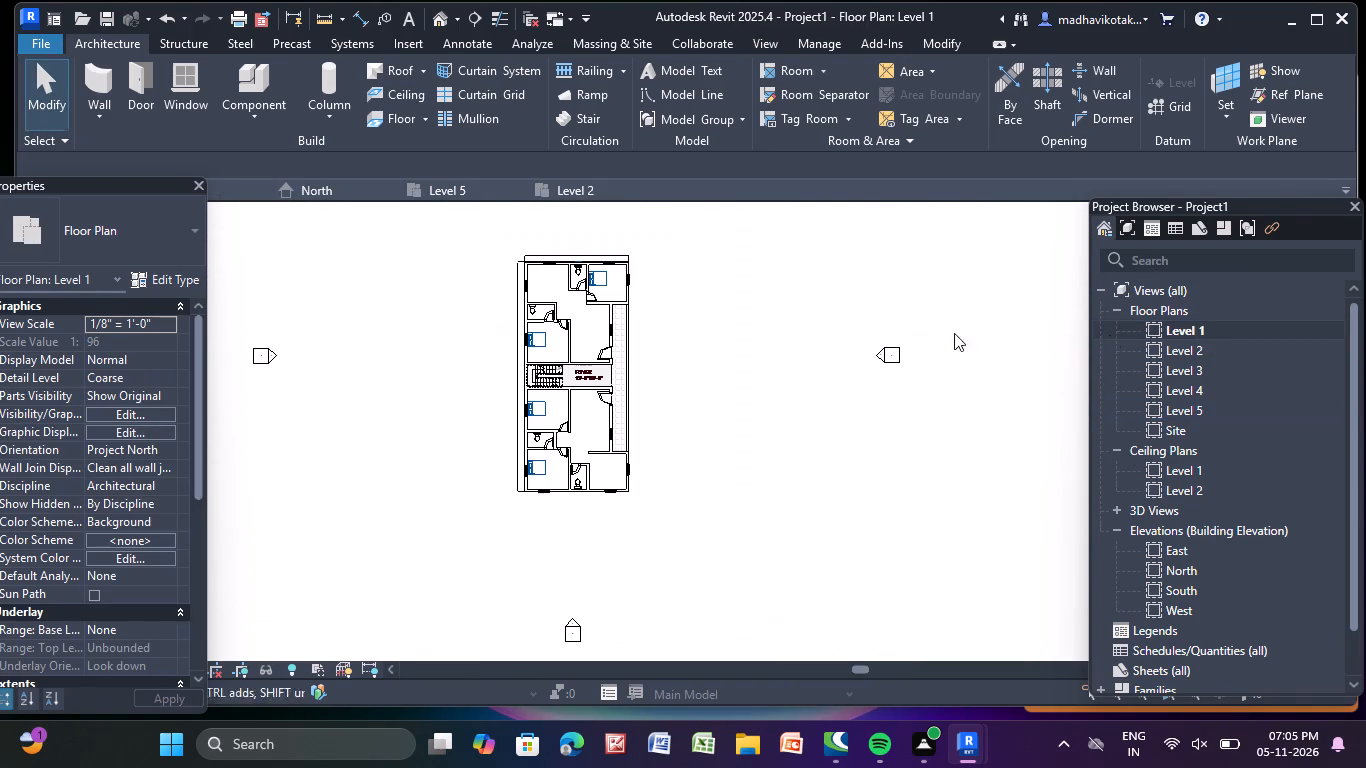
pyautogui.scroll(1, 589, 469)
pyautogui.doubleClick(1202, 409)
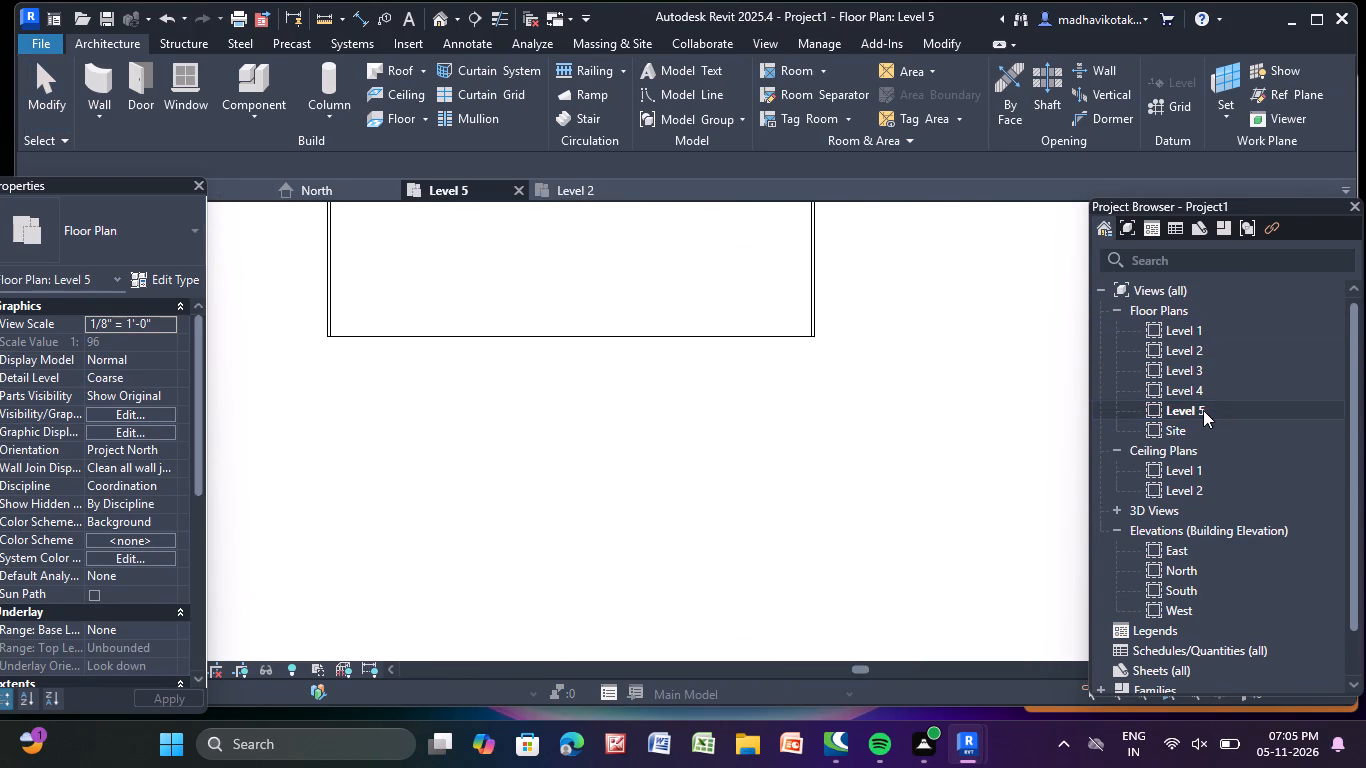
pyautogui.click(587, 76)
pyautogui.click(919, 73)
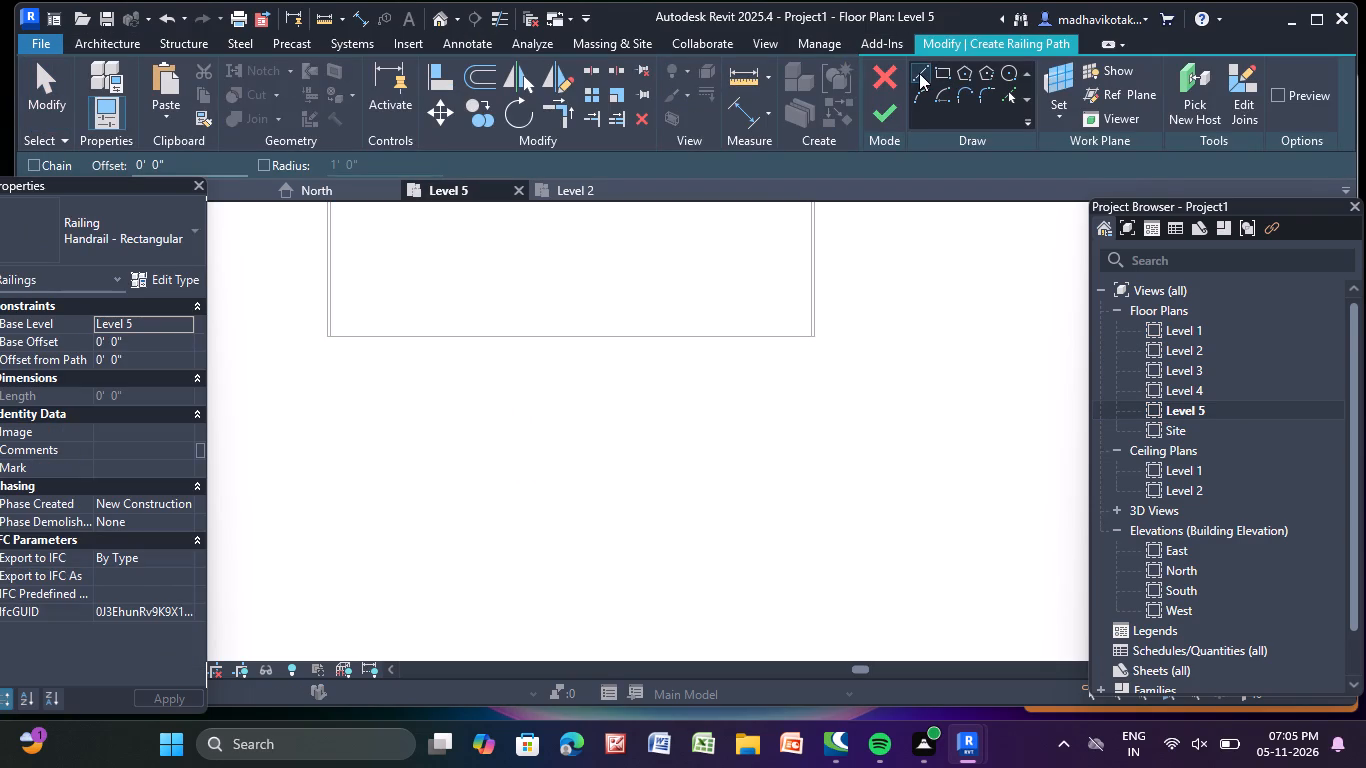
pyautogui.scroll(10, 396, 374)
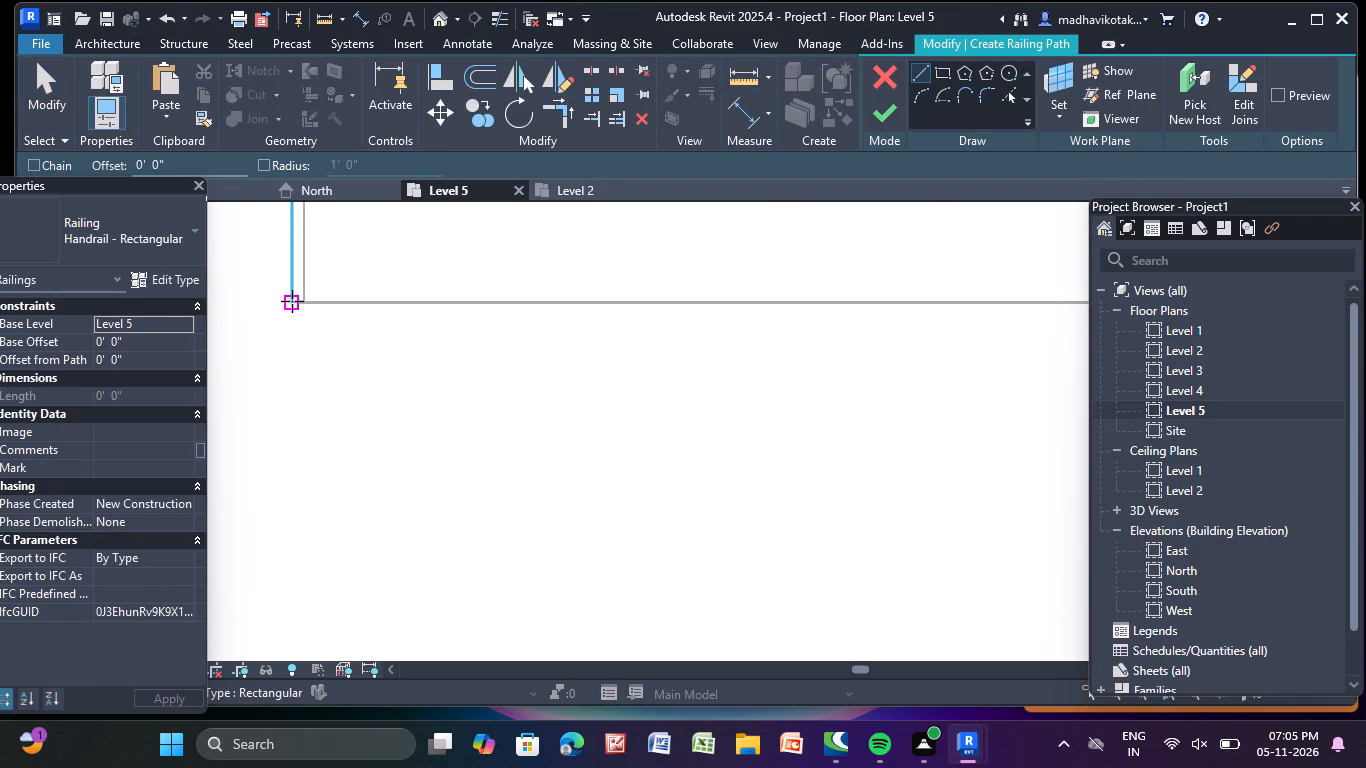
pyautogui.click(292, 301)
pyautogui.scroll(-3, 848, 294)
pyautogui.moveTo(849, 294); pyautogui.dragTo(135, 323, button='middle')
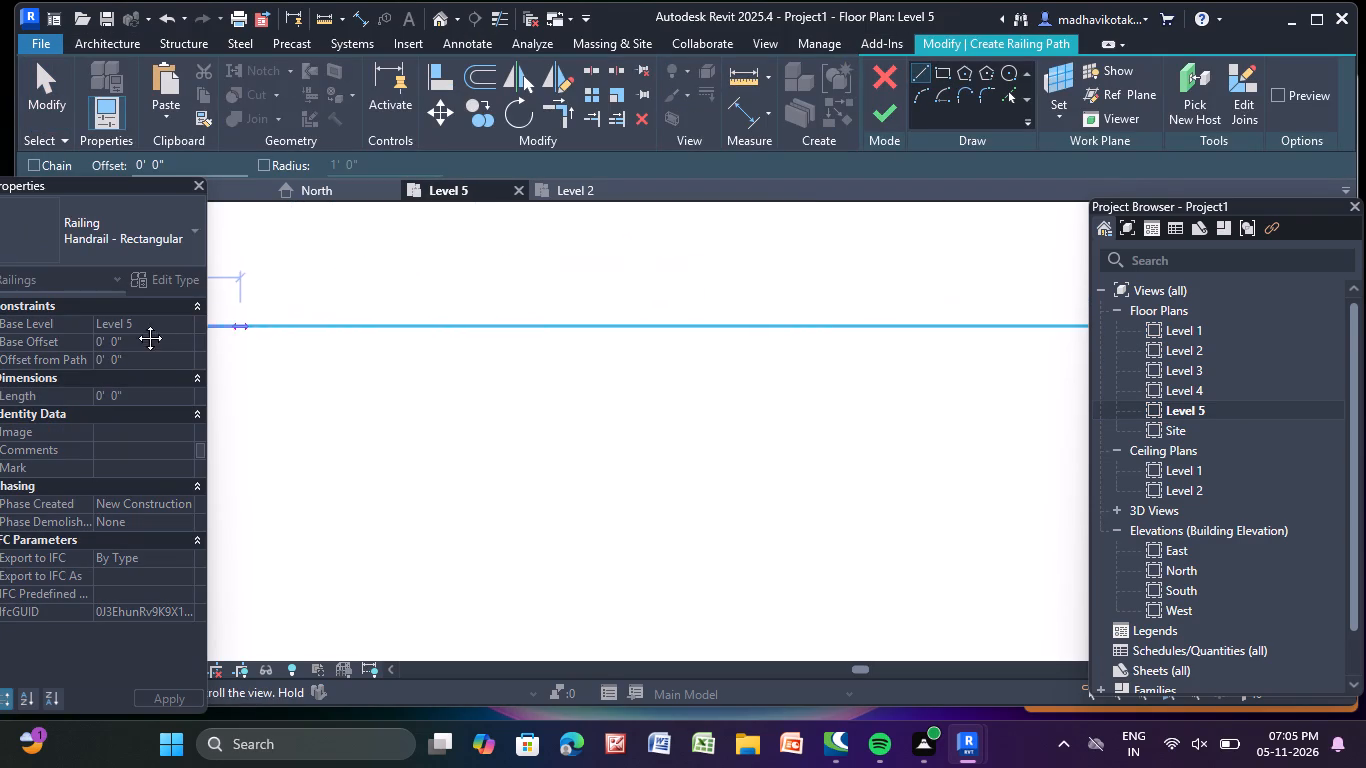
pyautogui.moveTo(135, 323); pyautogui.dragTo(95, 325, button='middle')
pyautogui.scroll(8, 1015, 330)
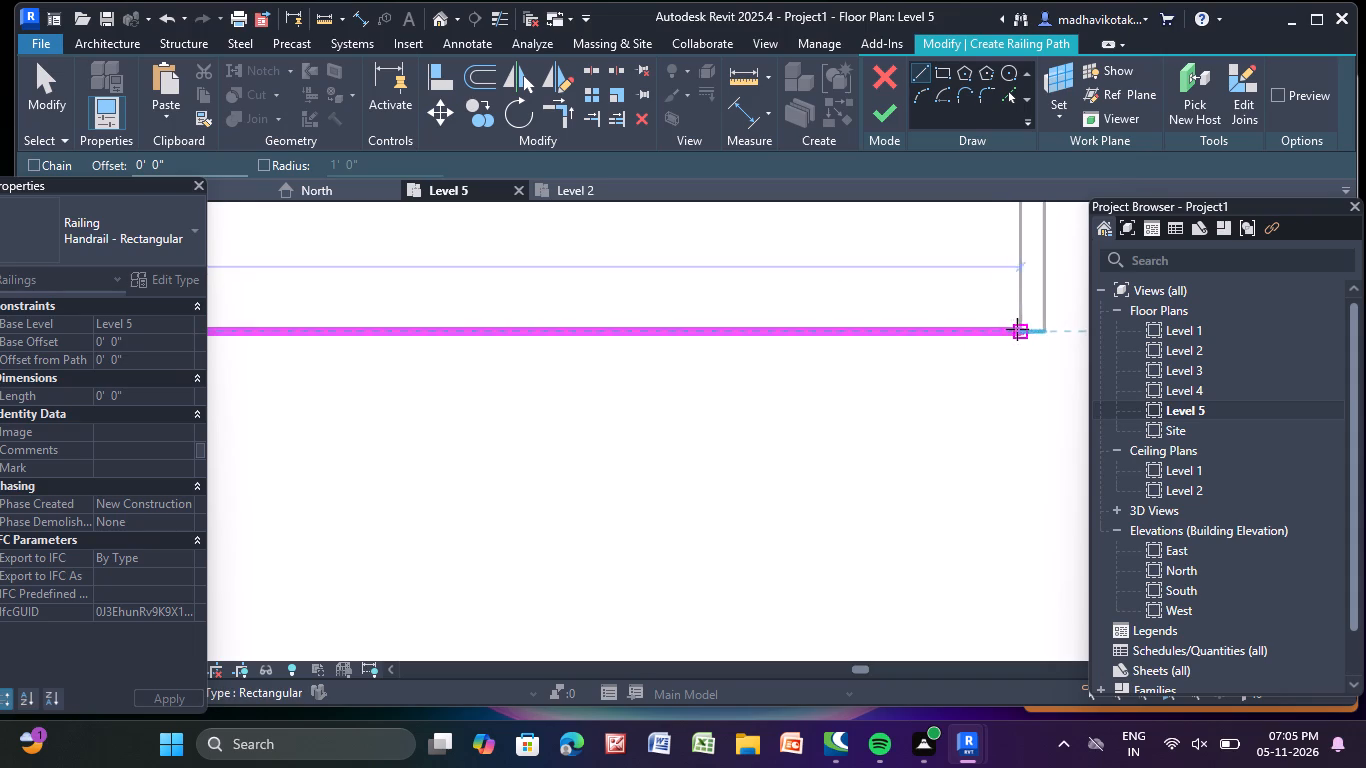
pyautogui.click(1049, 335)
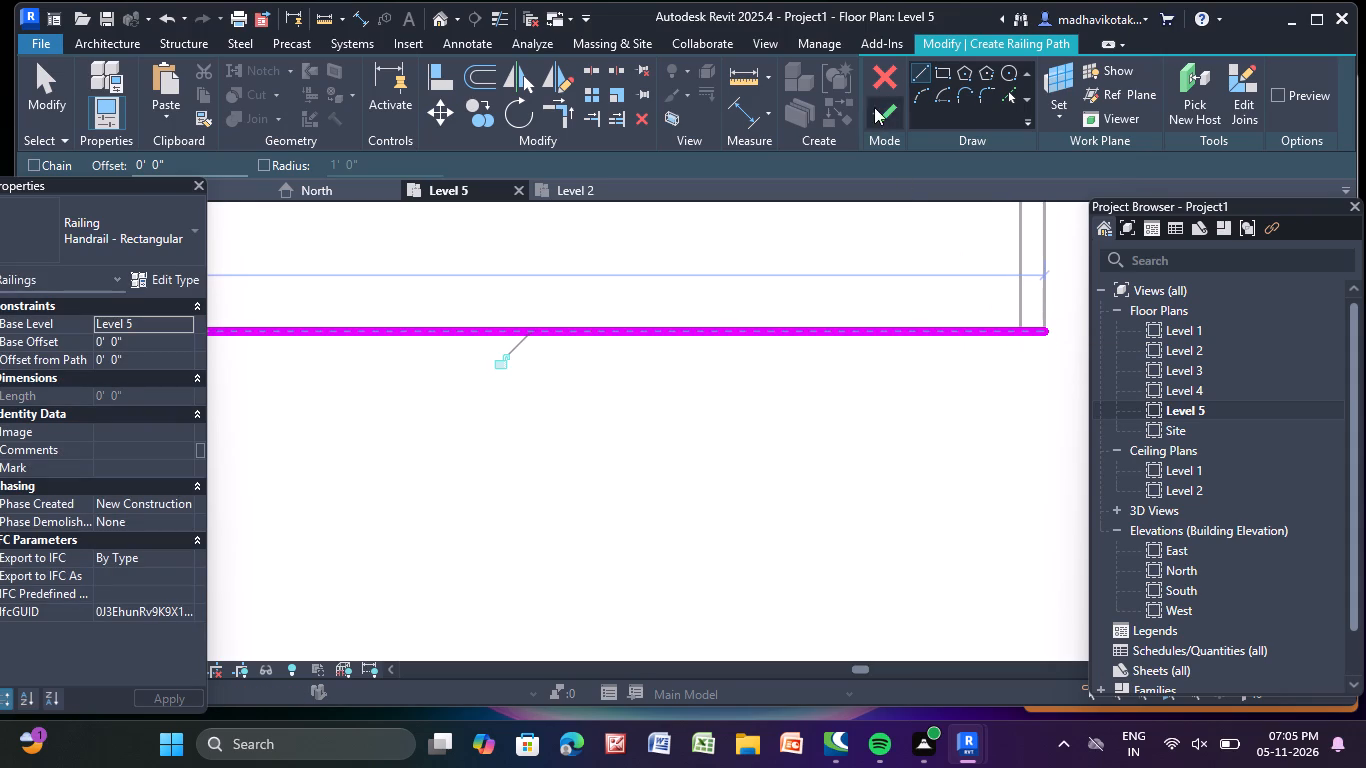
pyautogui.click(877, 106)
pyautogui.click(851, 458)
pyautogui.scroll(-4, 862, 417)
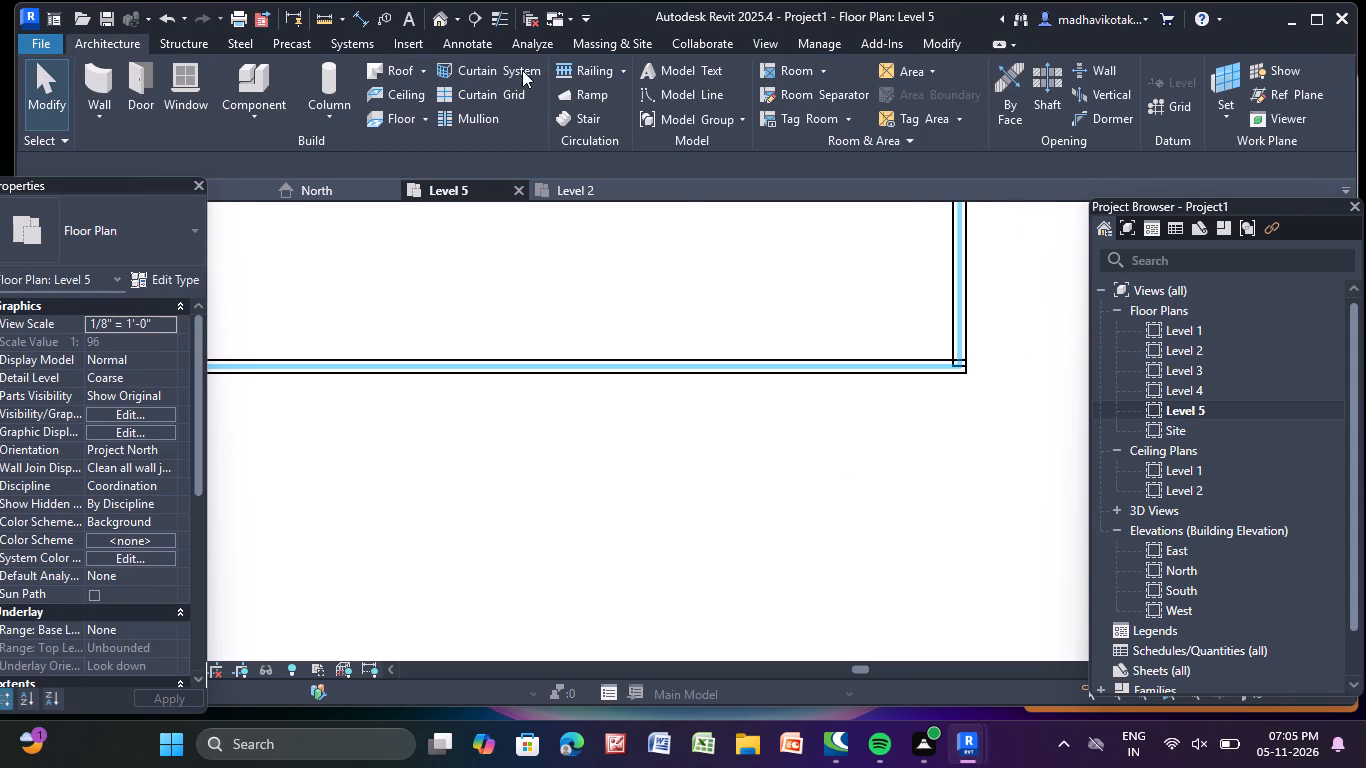
# Examine the completed roof perimeter railing and the building's corridor facade from several angles in the 3D view.
pyautogui.click(444, 16)
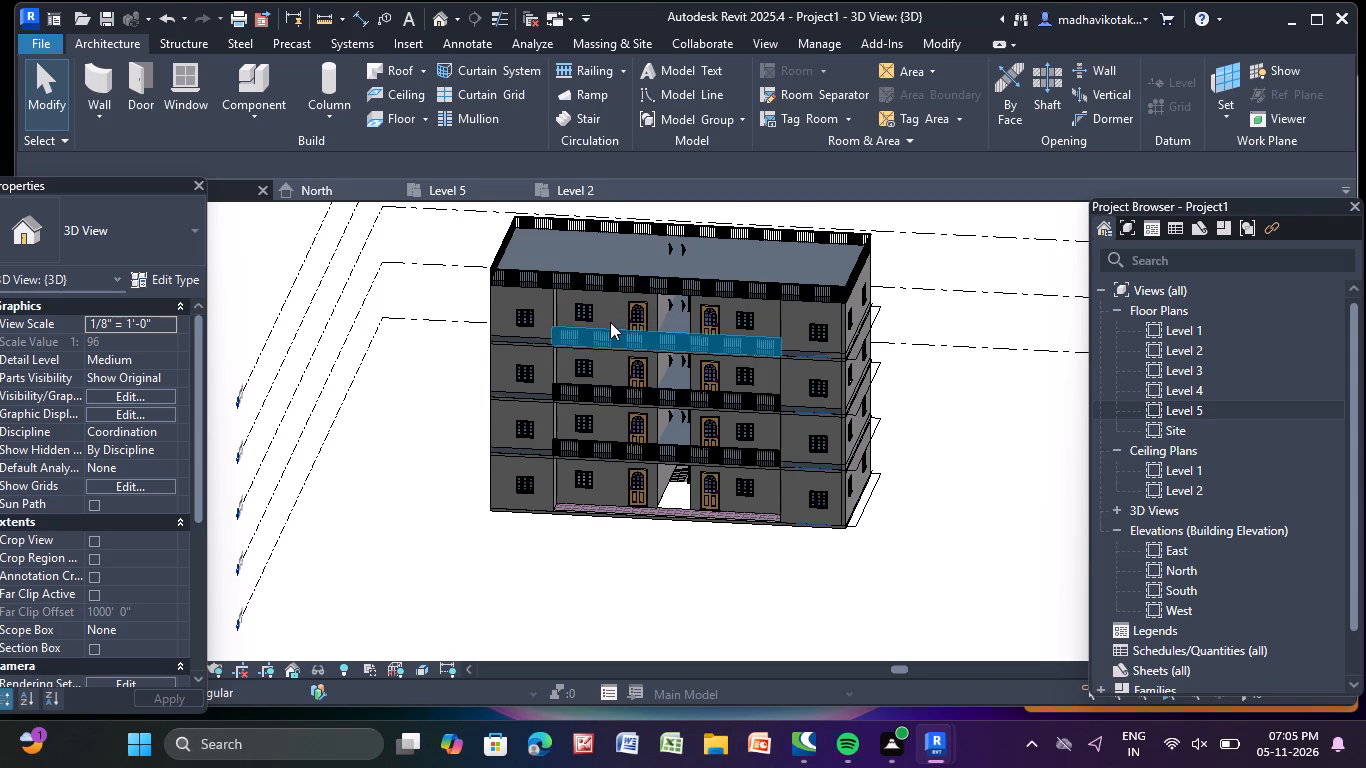
pyautogui.keyDown('shift'); pyautogui.moveTo(586, 334); pyautogui.dragTo(783, 348, button='middle'); pyautogui.keyUp('shift')
pyautogui.scroll(3, 694, 351)
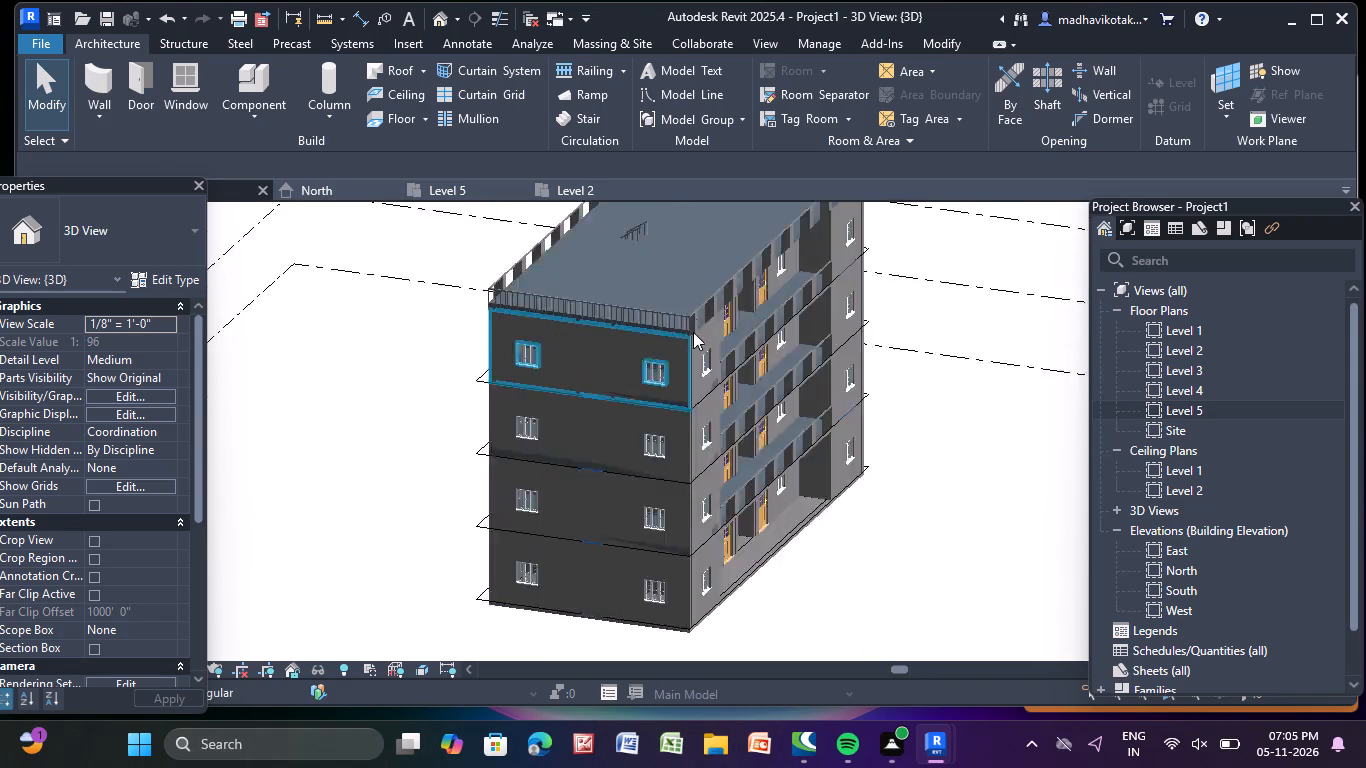
pyautogui.scroll(11, 693, 332)
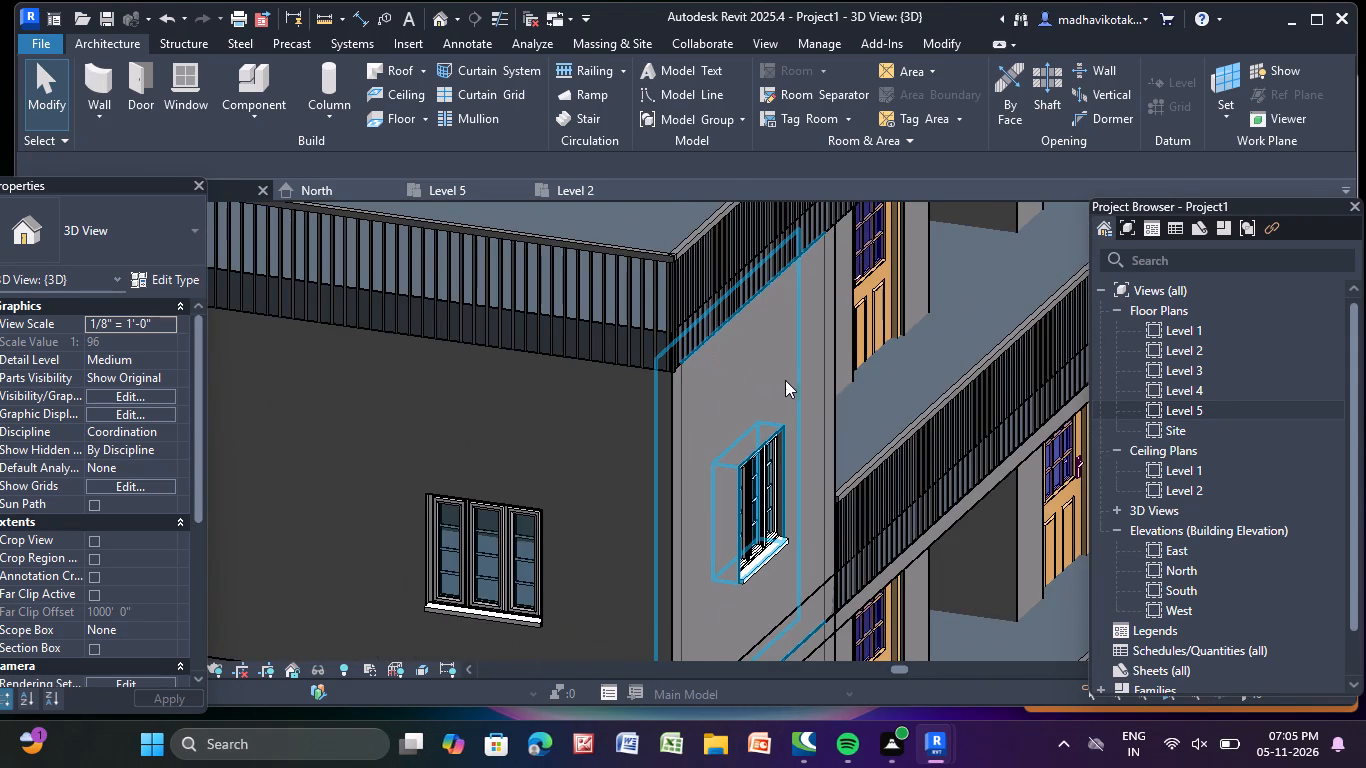
pyautogui.scroll(-10, 789, 373)
pyautogui.moveTo(872, 445); pyautogui.dragTo(774, 431, button='middle')
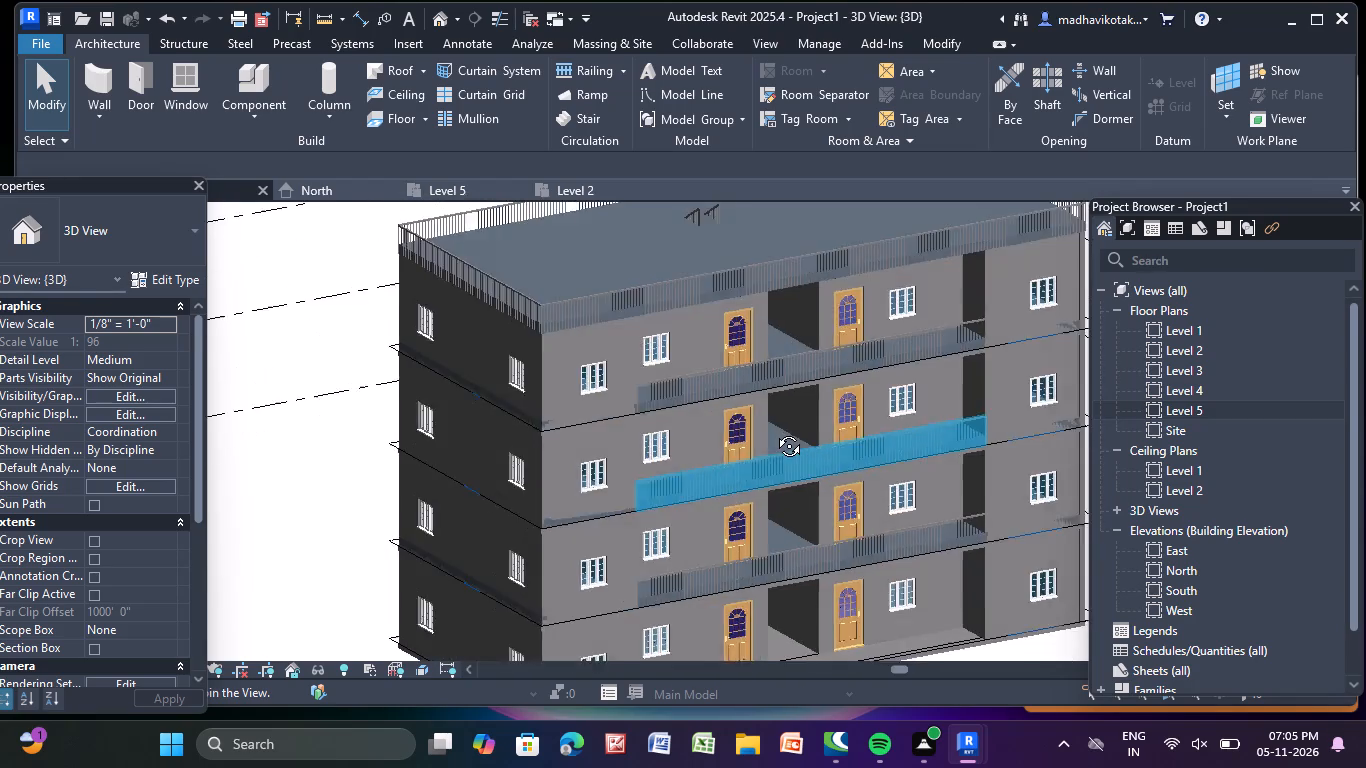
pyautogui.moveTo(774, 431); pyautogui.dragTo(717, 432, button='middle')
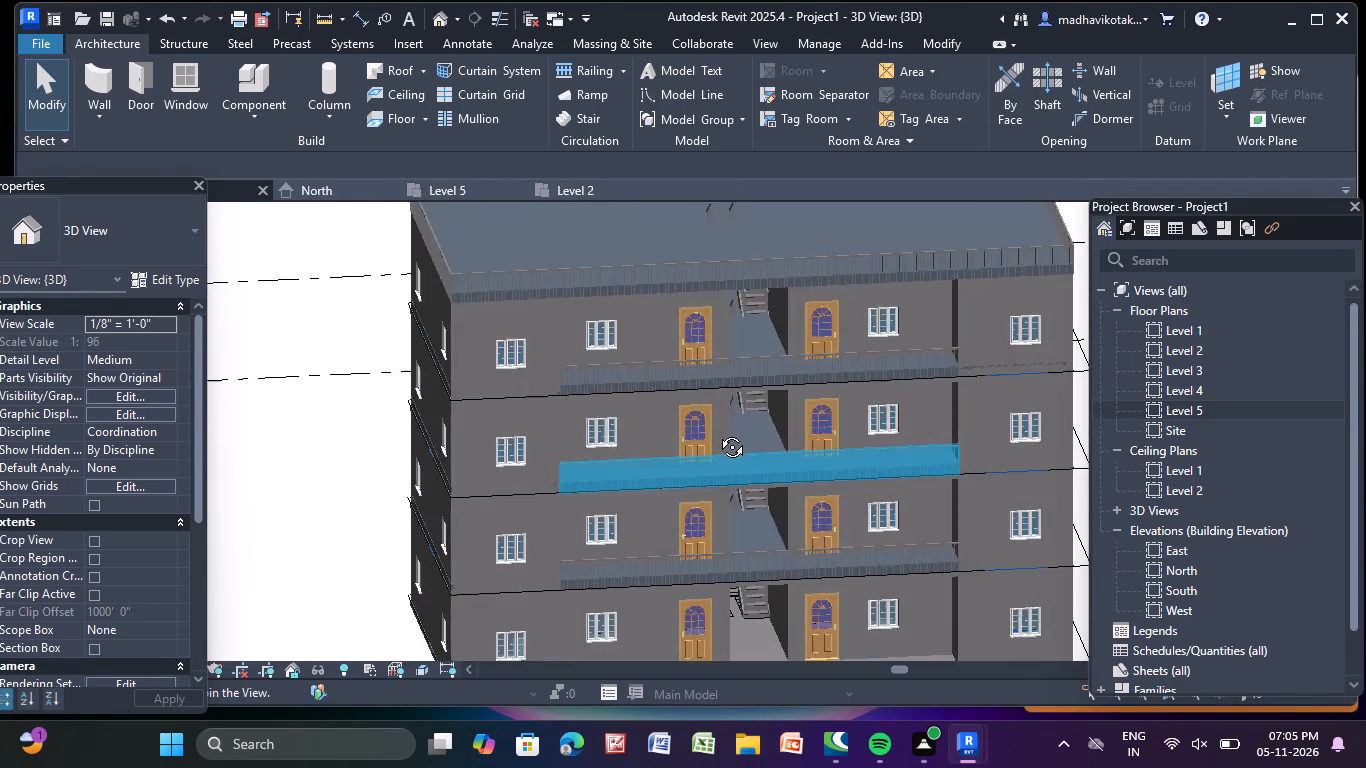
pyautogui.moveTo(717, 432); pyautogui.dragTo(702, 437, button='middle')
pyautogui.scroll(-4, 701, 426)
pyautogui.moveTo(701, 426); pyautogui.dragTo(628, 350, button='middle')
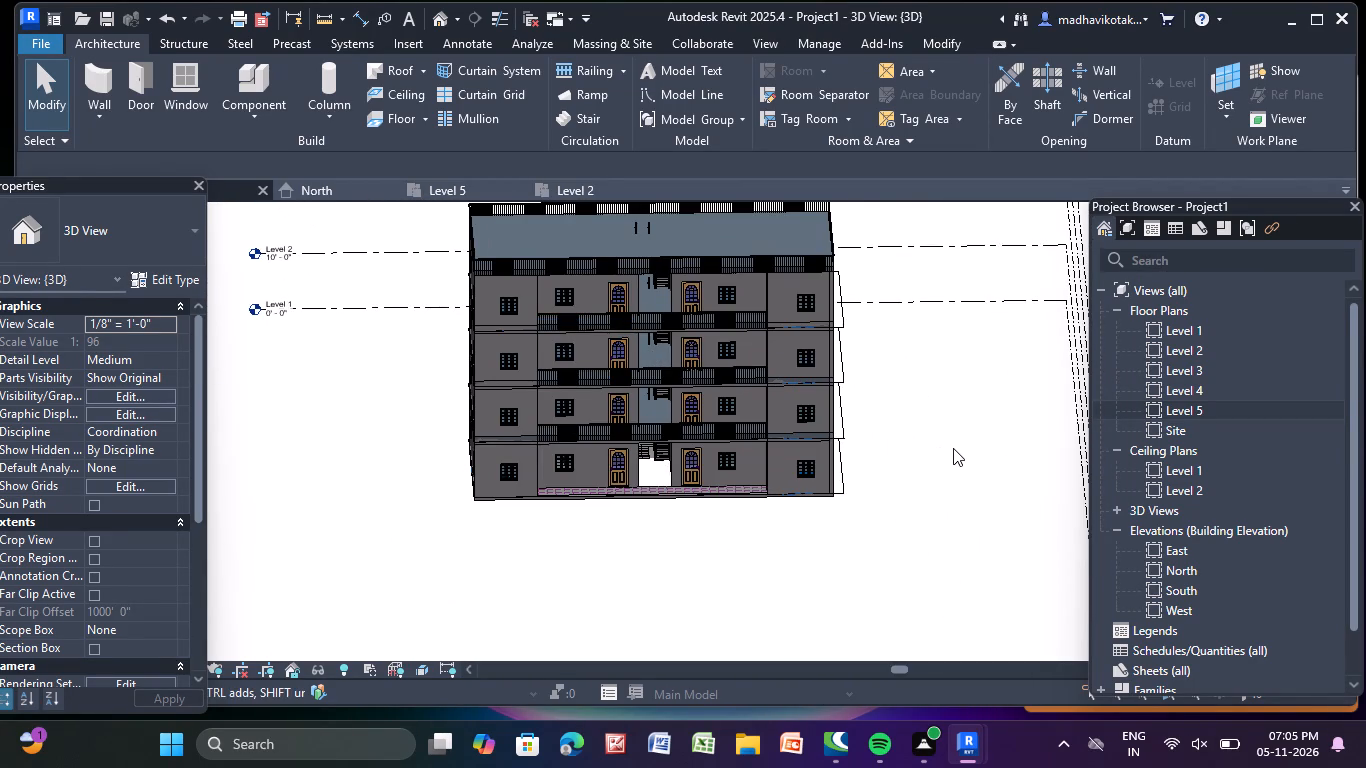
pyautogui.moveTo(948, 446); pyautogui.dragTo(946, 435, button='middle')
pyautogui.scroll(3, 537, 617)
pyautogui.scroll(3, 594, 519)
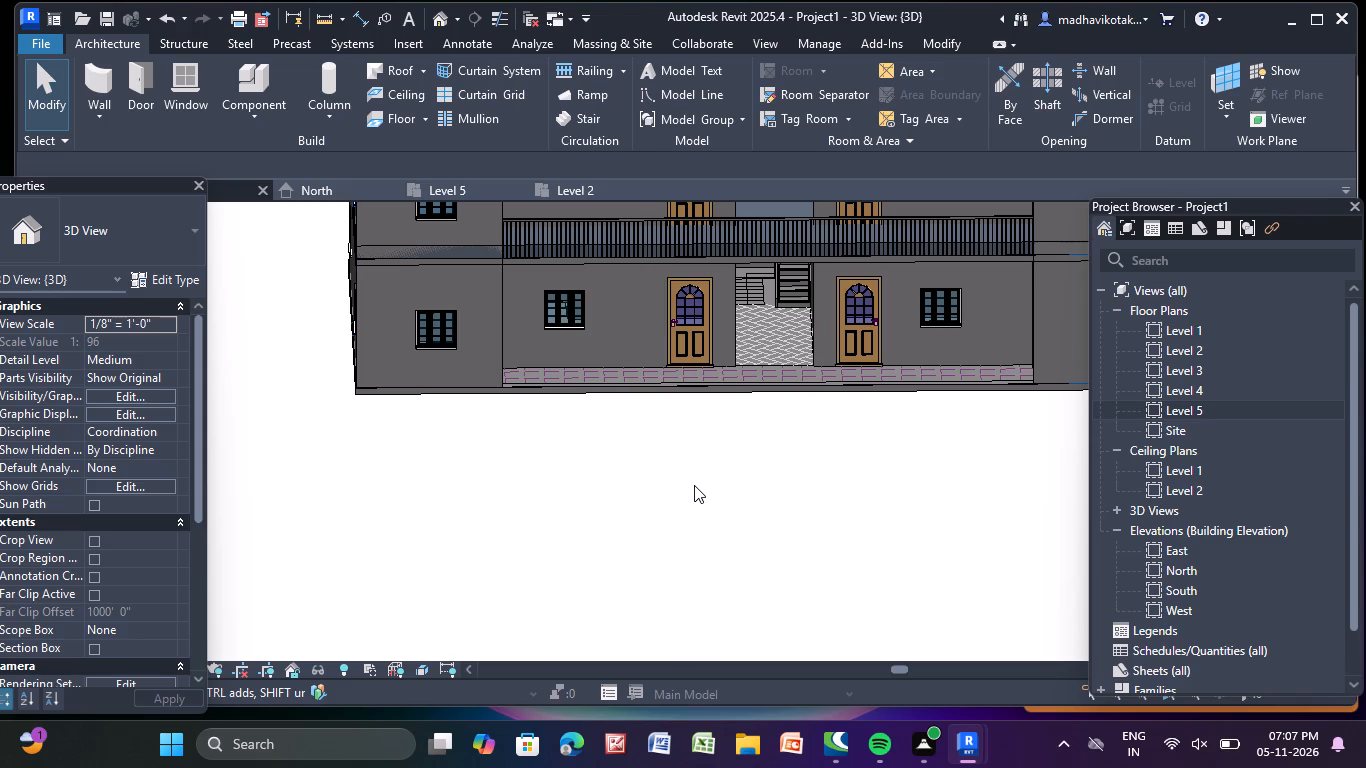
pyautogui.scroll(-2, 654, 475)
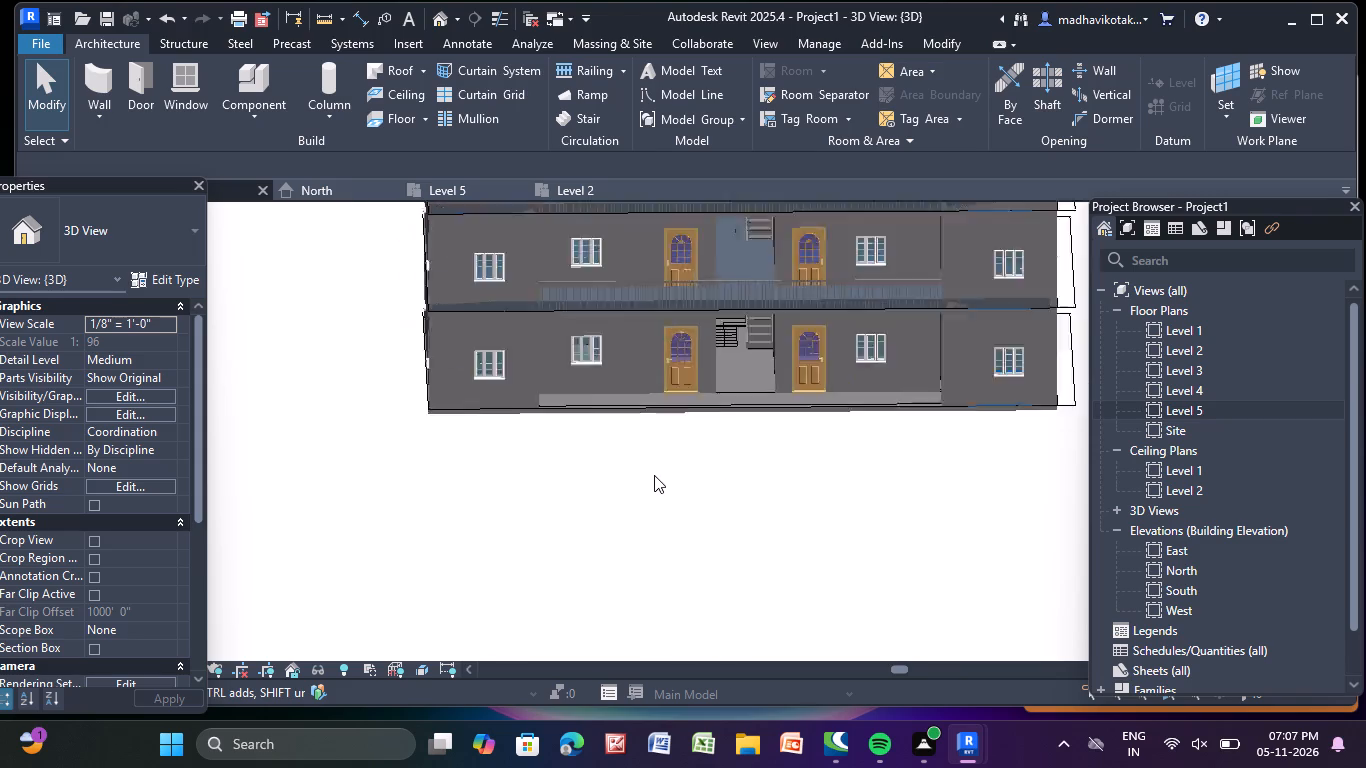
pyautogui.scroll(-6, 654, 475)
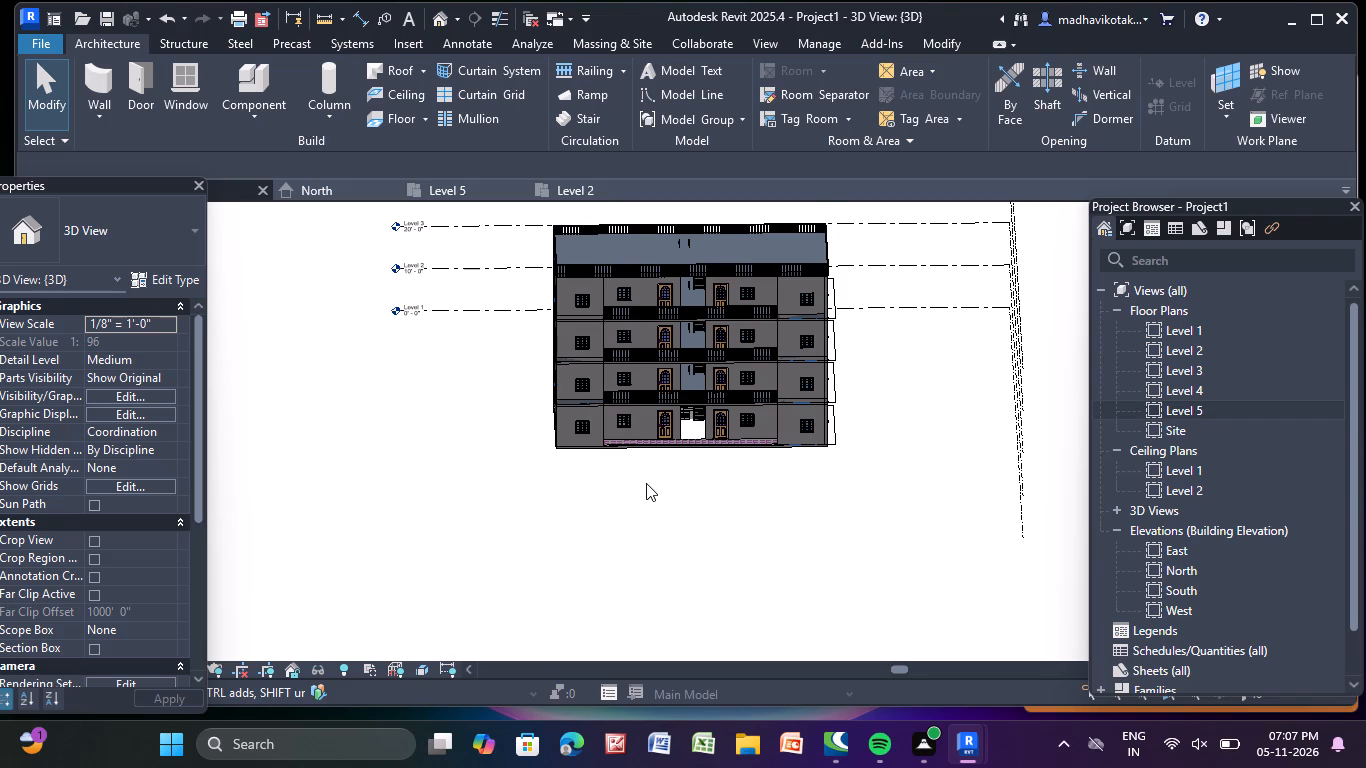
pyautogui.scroll(1, 646, 483)
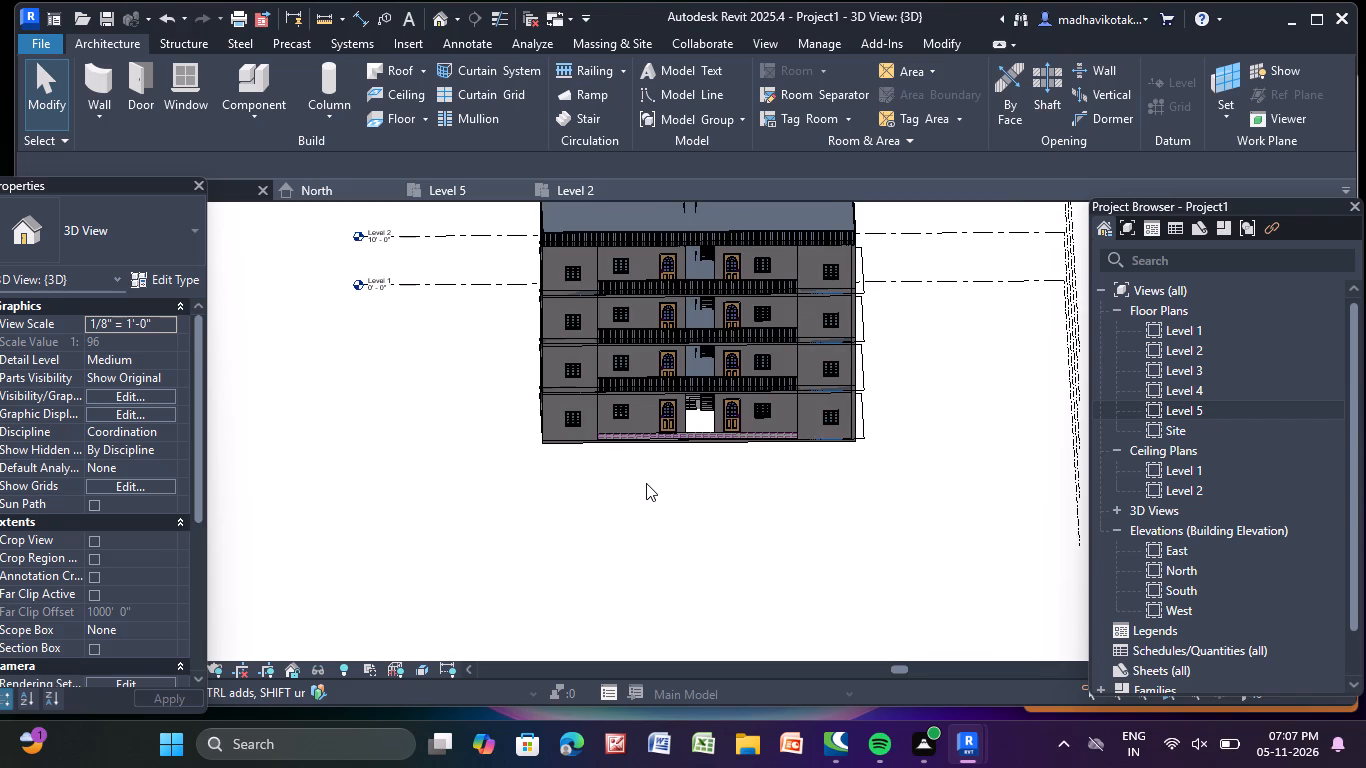
# Paint the top face of the Level 1 corridor floor with the Door - Frame material in the 3D view.
pyautogui.moveTo(614, 476); pyautogui.dragTo(500, 583, button='middle')
pyautogui.scroll(3, 584, 514)
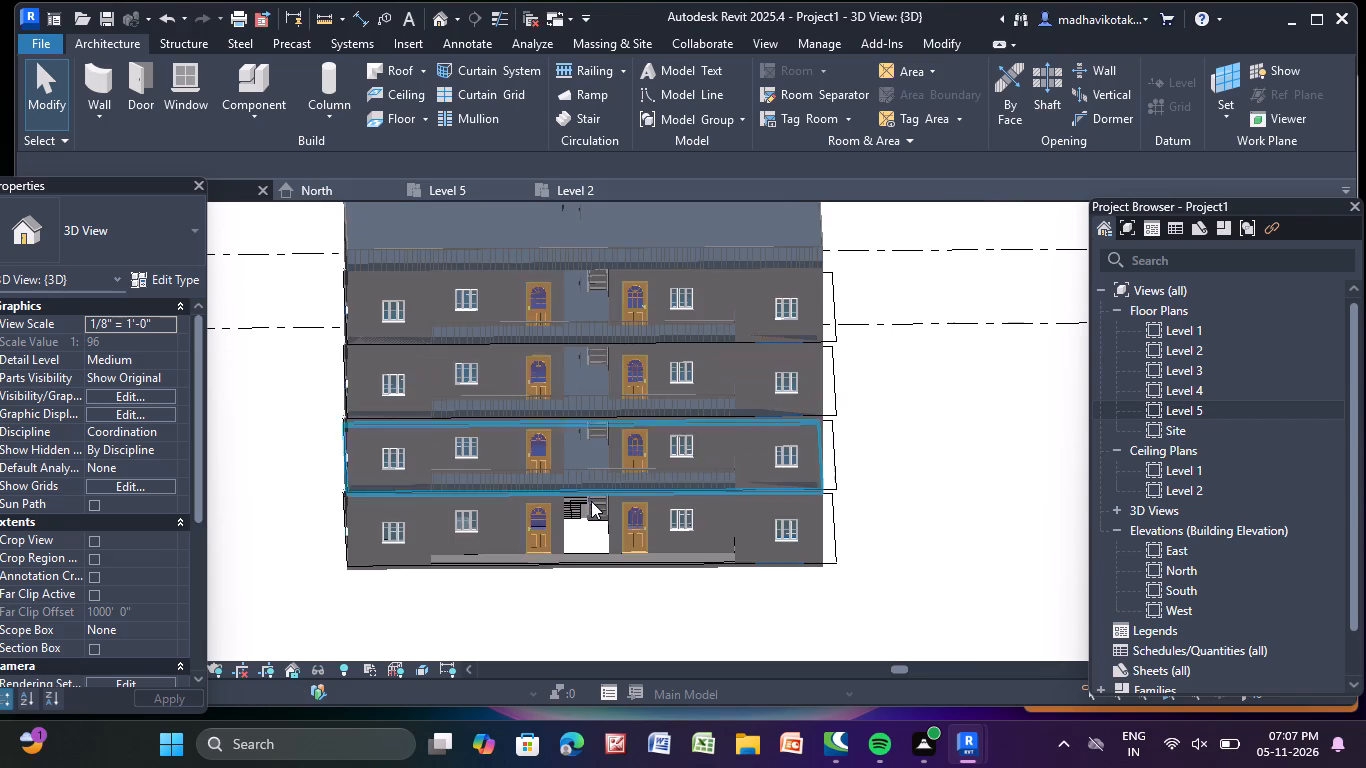
pyautogui.moveTo(593, 498); pyautogui.dragTo(620, 437, button='middle')
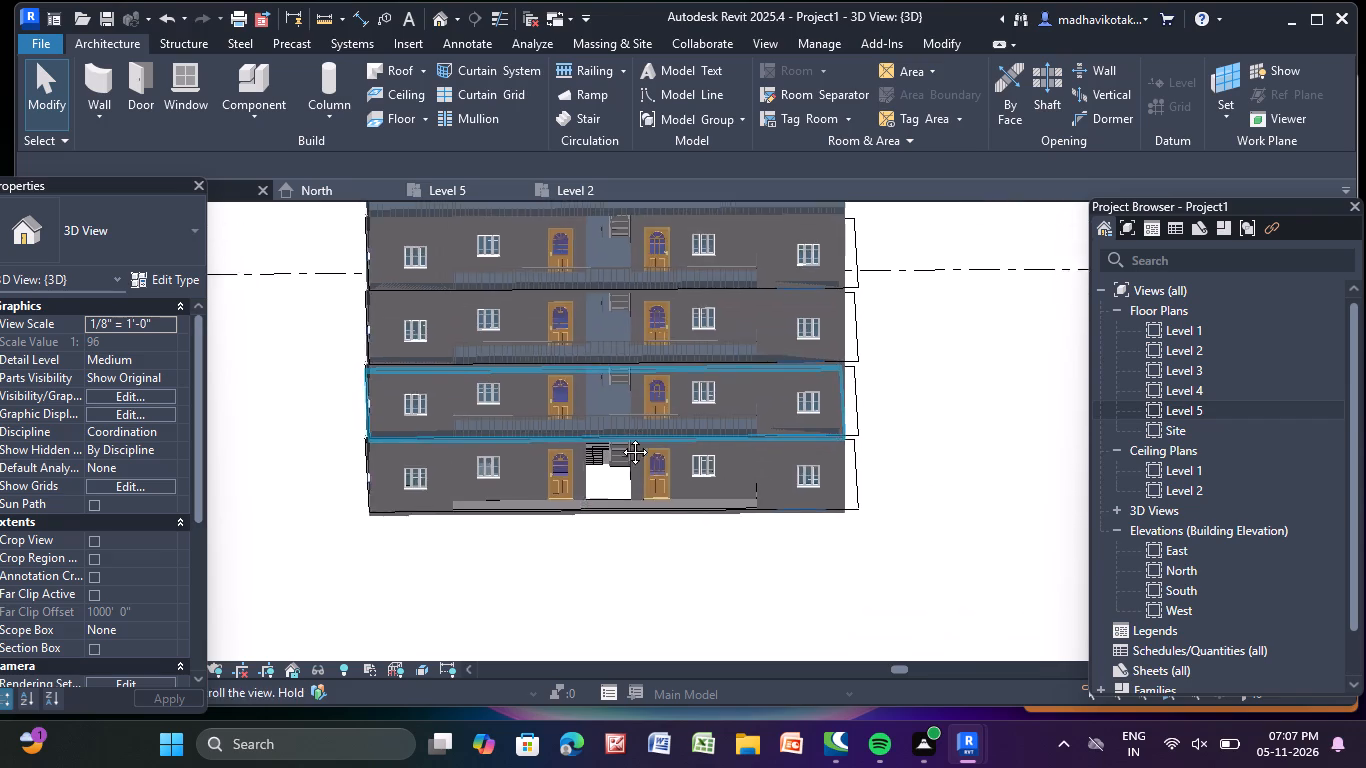
pyautogui.moveTo(620, 437); pyautogui.dragTo(621, 434, button='middle')
pyautogui.scroll(5, 541, 552)
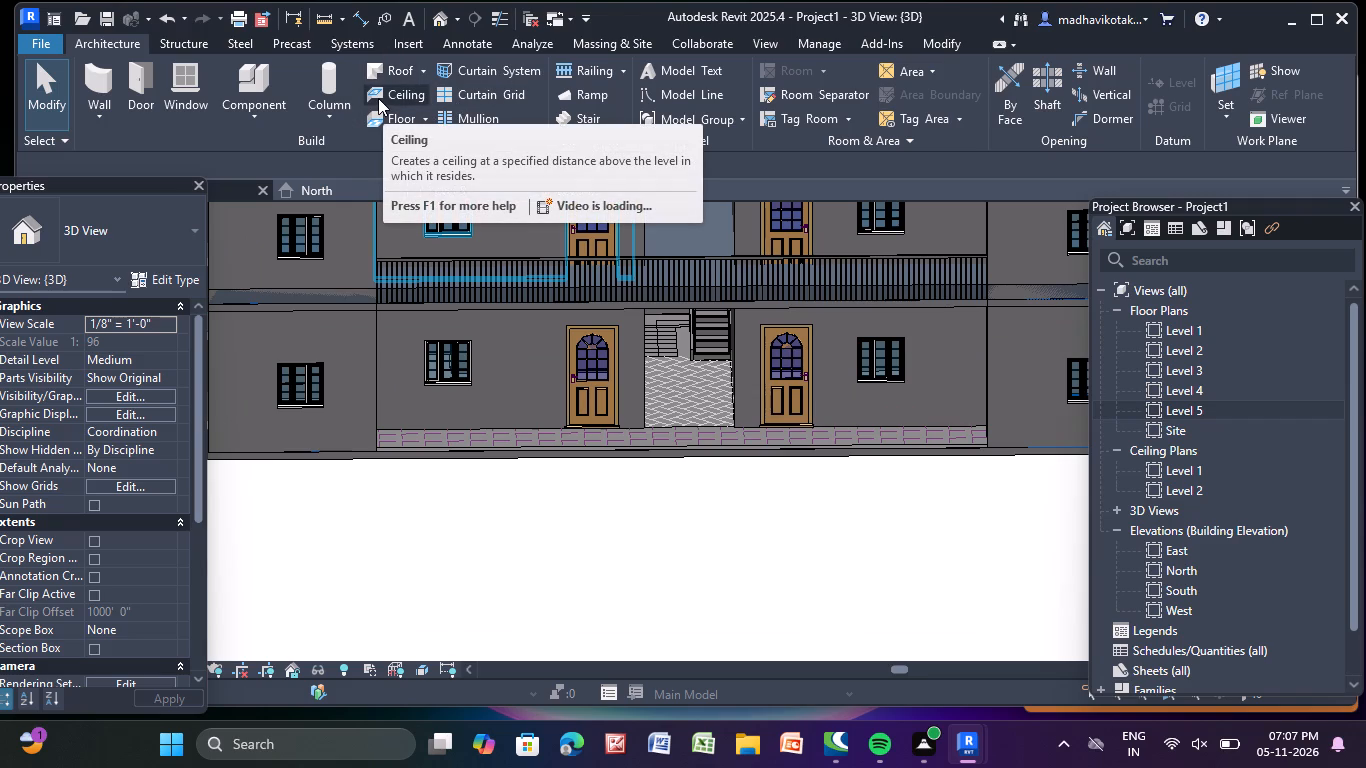
pyautogui.click(659, 96)
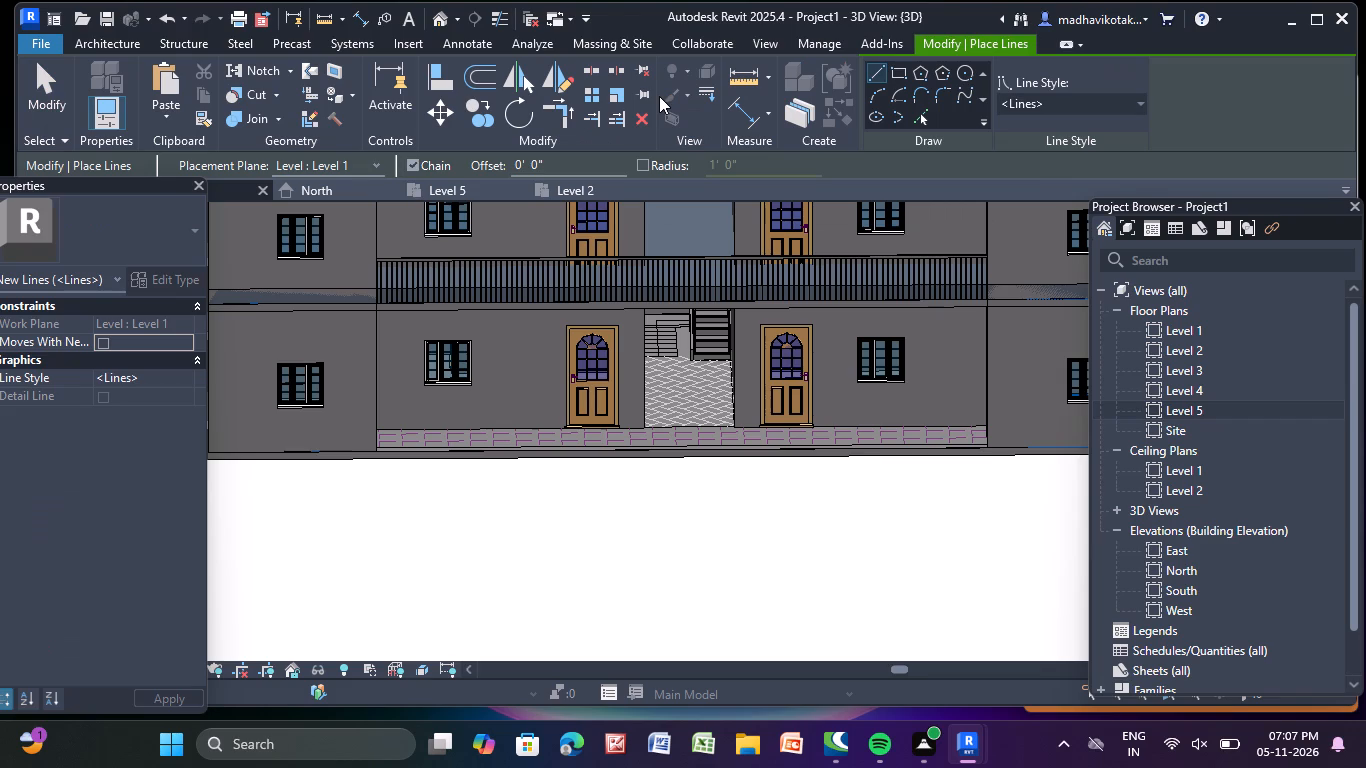
pyautogui.click(351, 94)
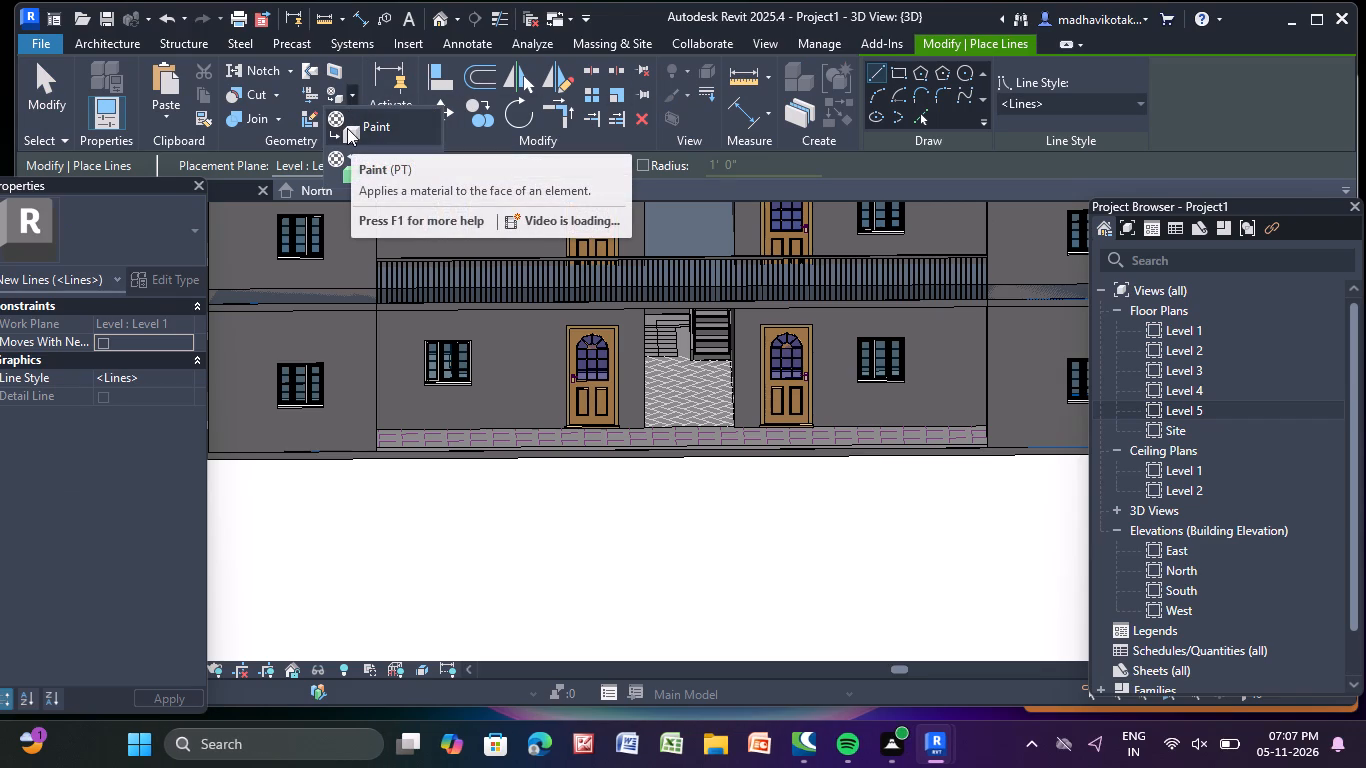
pyautogui.click(347, 128)
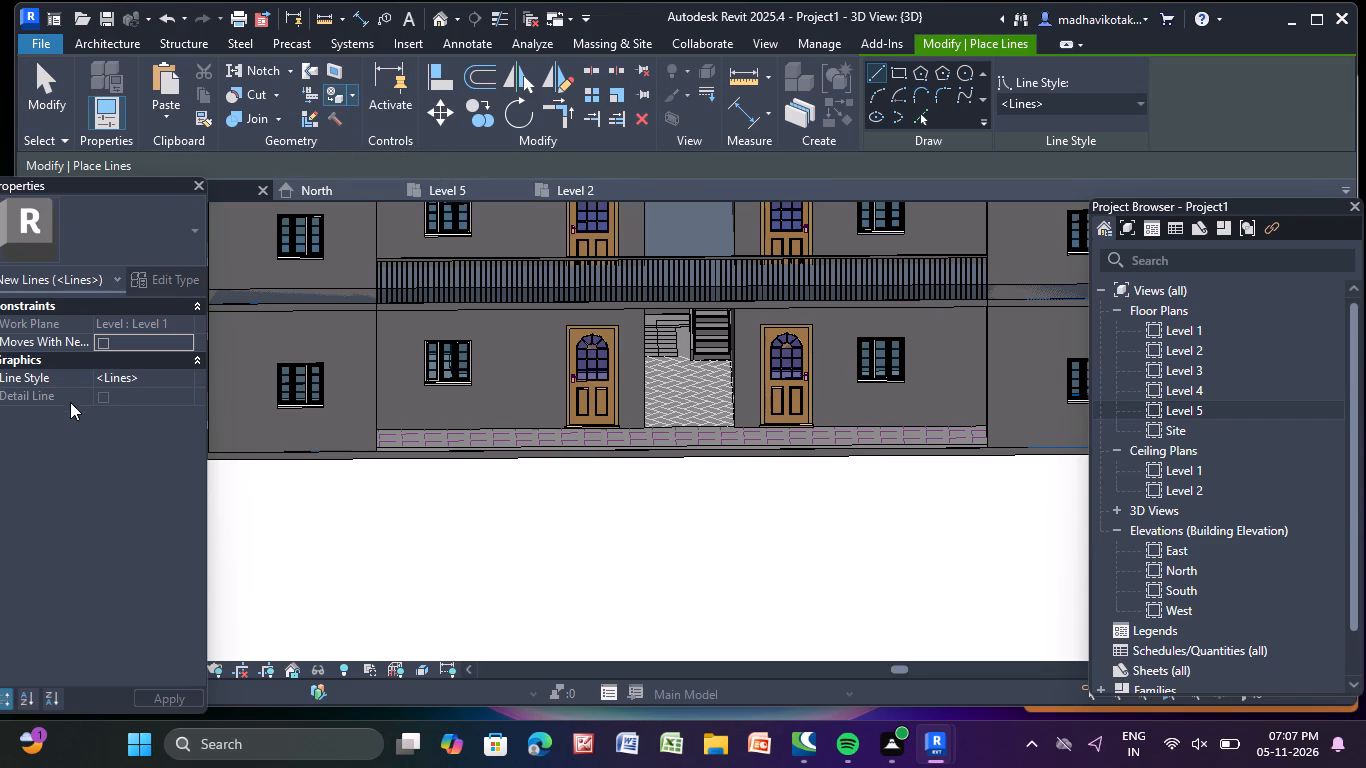
pyautogui.click(353, 91)
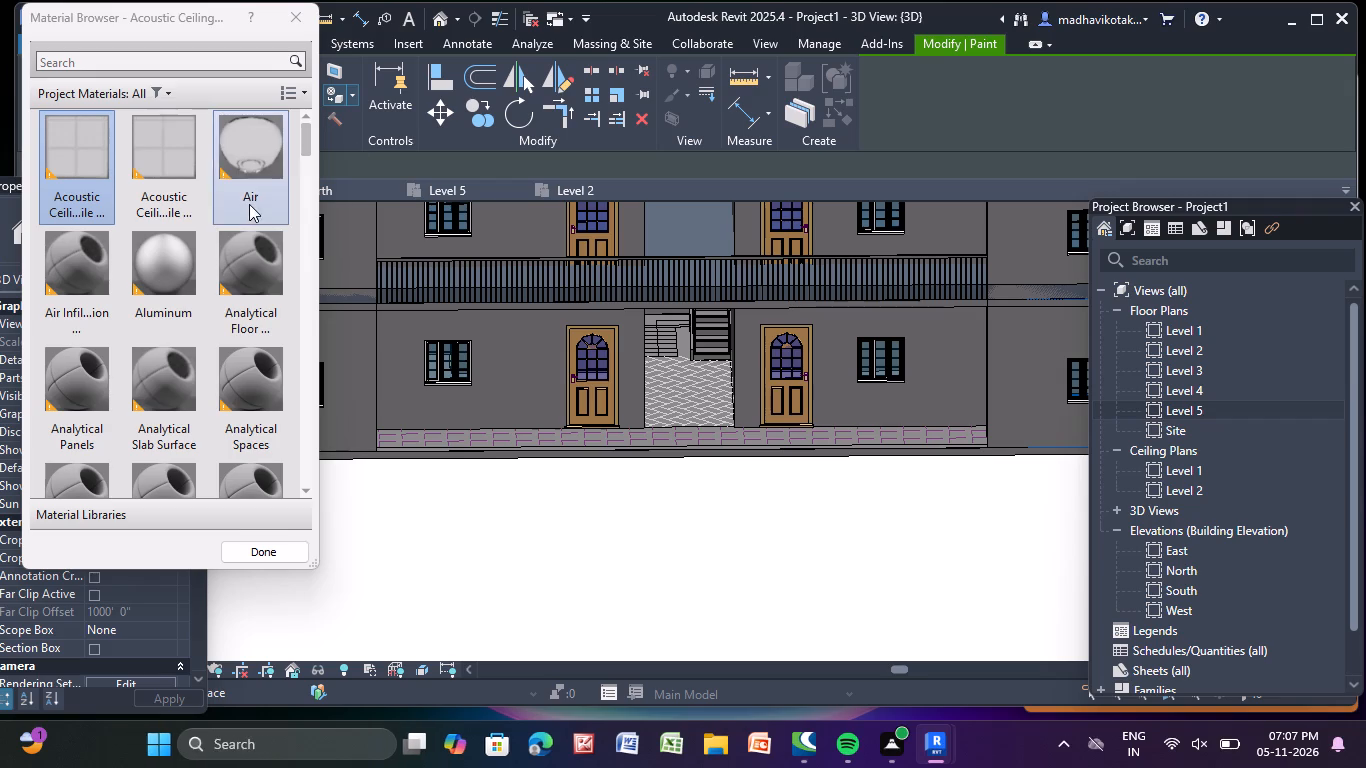
pyautogui.scroll(-5, 192, 444)
pyautogui.click(169, 393)
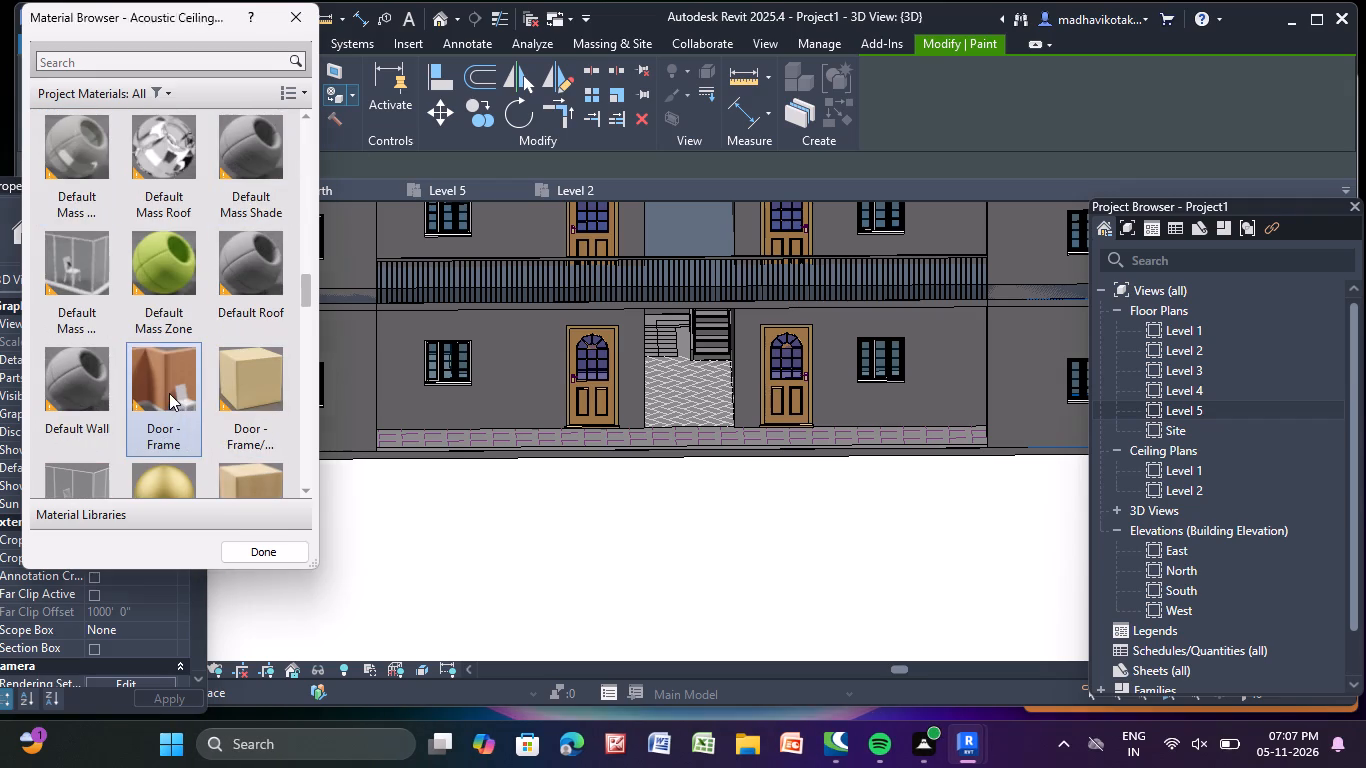
pyautogui.scroll(13, 473, 450)
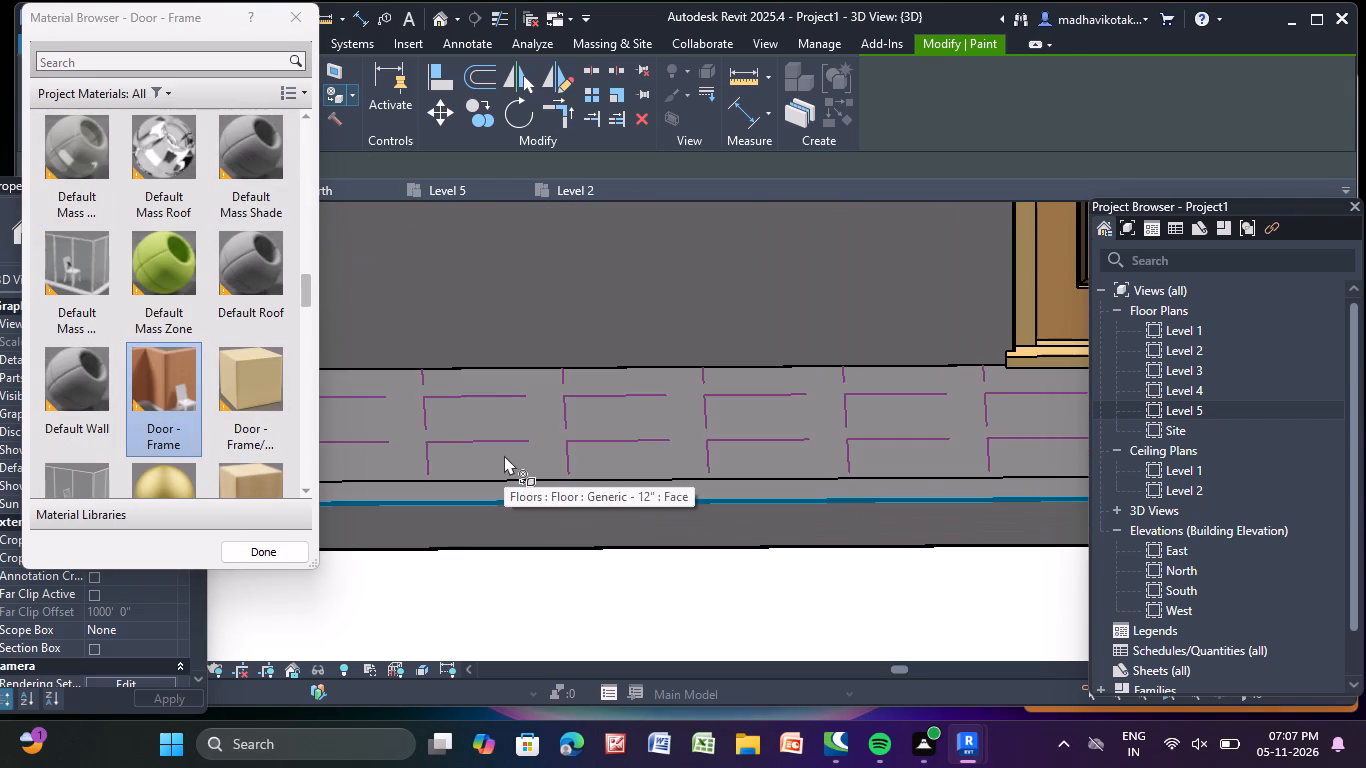
pyautogui.click(504, 455)
# Paint the top face of the Level 2 corridor floor with the Door - Frame material.
pyautogui.scroll(-11, 504, 452)
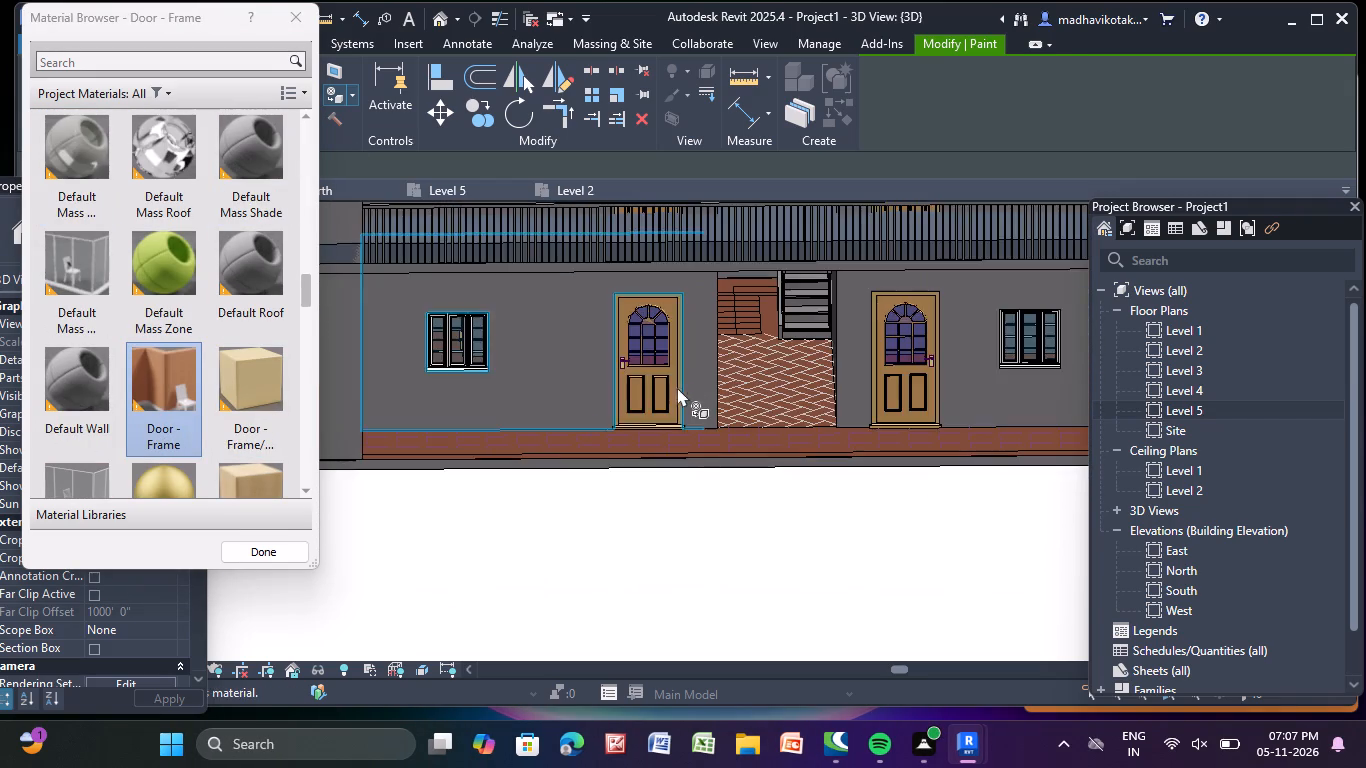
pyautogui.scroll(-4, 699, 474)
pyautogui.moveTo(700, 488); pyautogui.dragTo(672, 593, button='middle')
pyautogui.scroll(14, 626, 389)
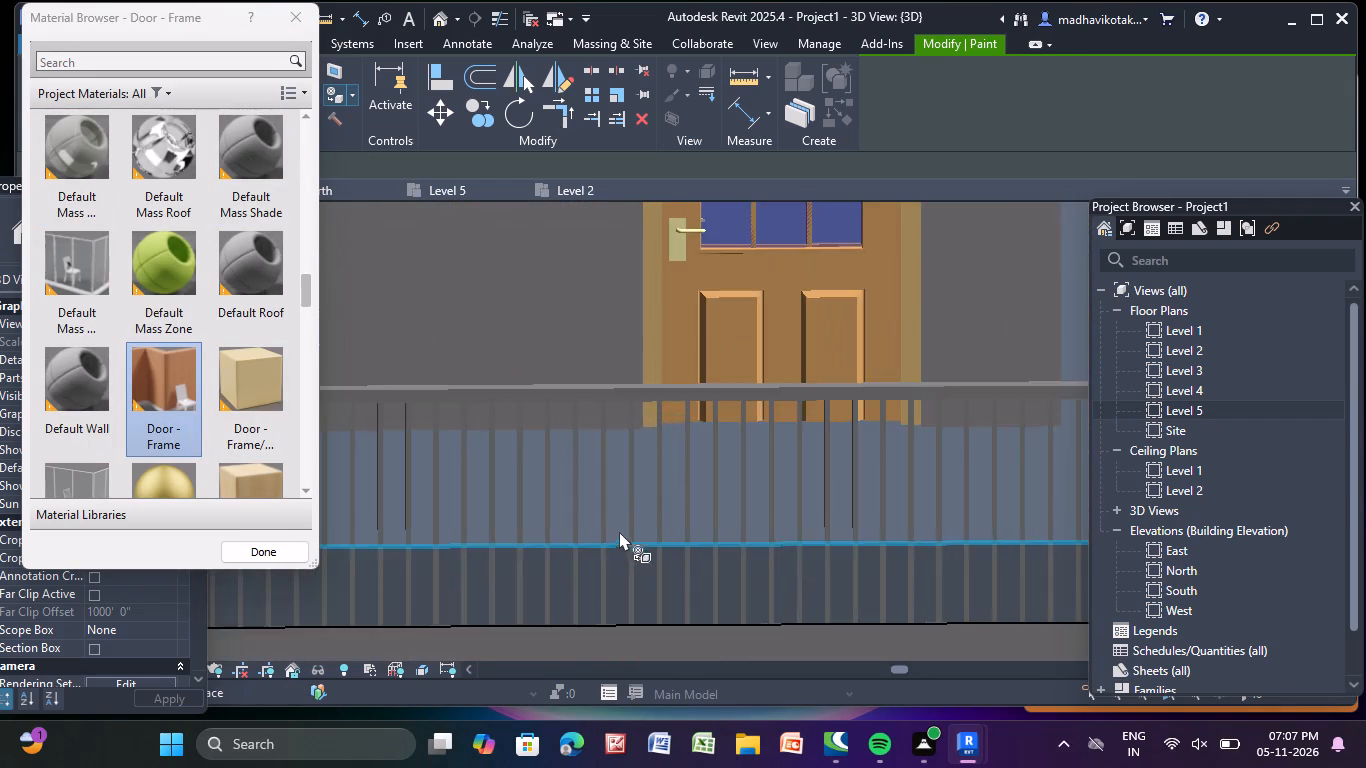
pyautogui.scroll(5, 644, 513)
pyautogui.click(647, 508)
pyautogui.scroll(-6, 647, 503)
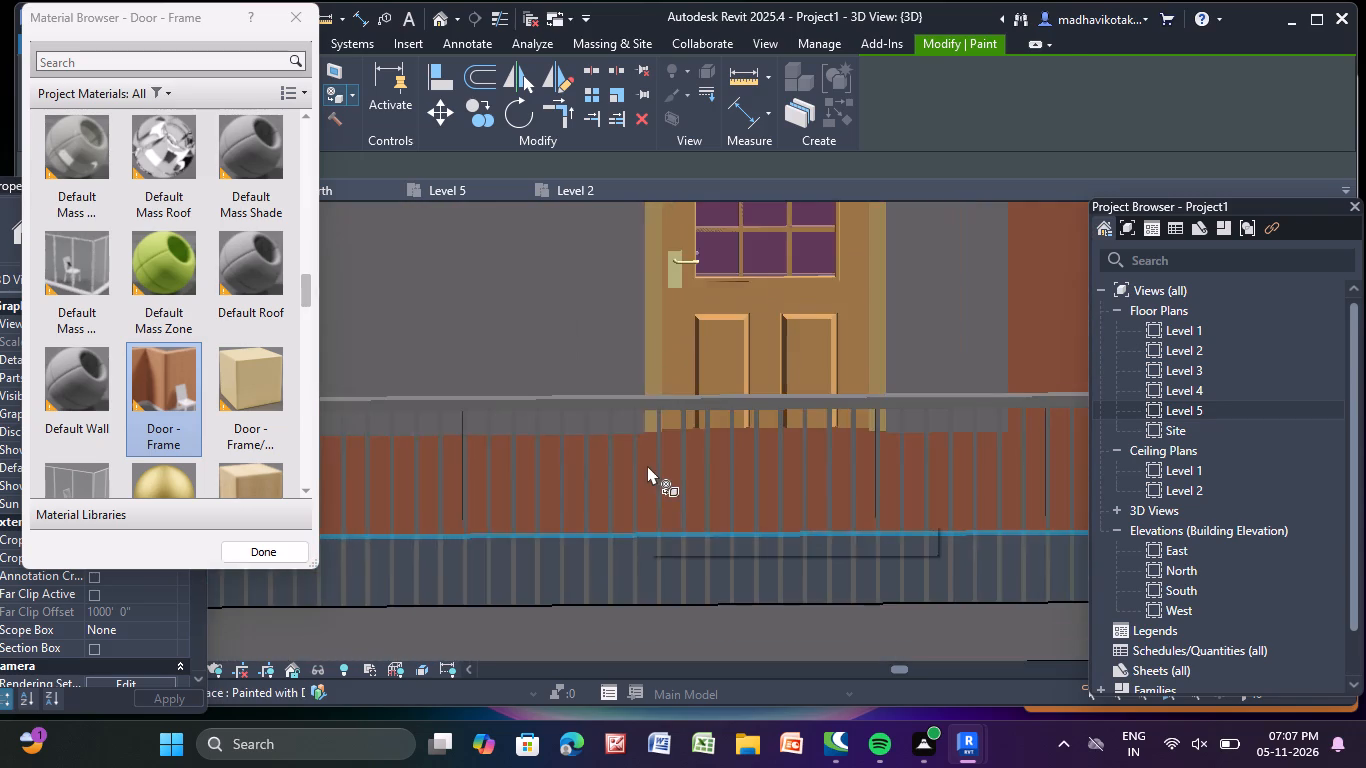
pyautogui.scroll(-16, 648, 464)
pyautogui.moveTo(650, 451); pyautogui.dragTo(650, 481, button='middle')
pyautogui.scroll(8, 685, 576)
pyautogui.click(707, 534)
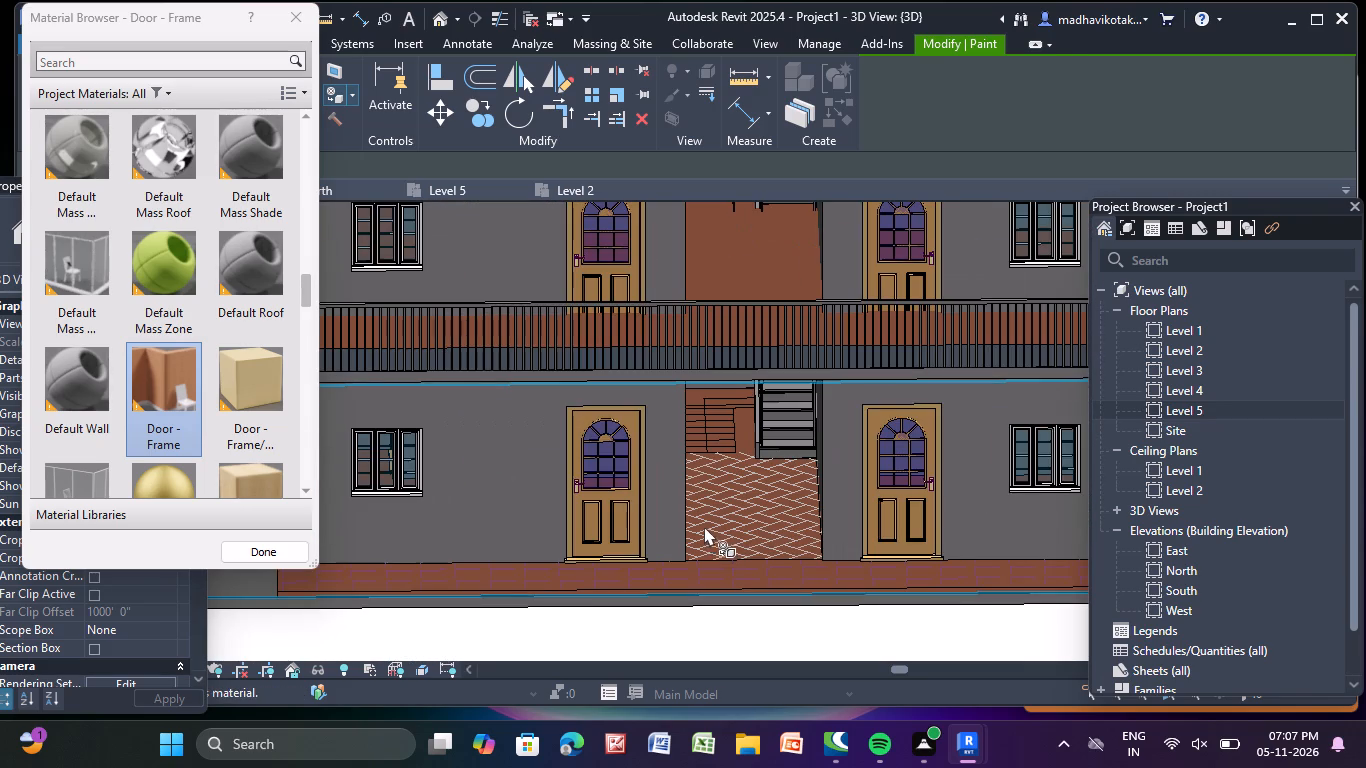
# Paint the top face of the Level 3 corridor floor with the Door - Frame material.
pyautogui.scroll(-5, 704, 526)
pyautogui.moveTo(641, 397); pyautogui.dragTo(624, 577, button='middle')
pyautogui.scroll(11, 631, 520)
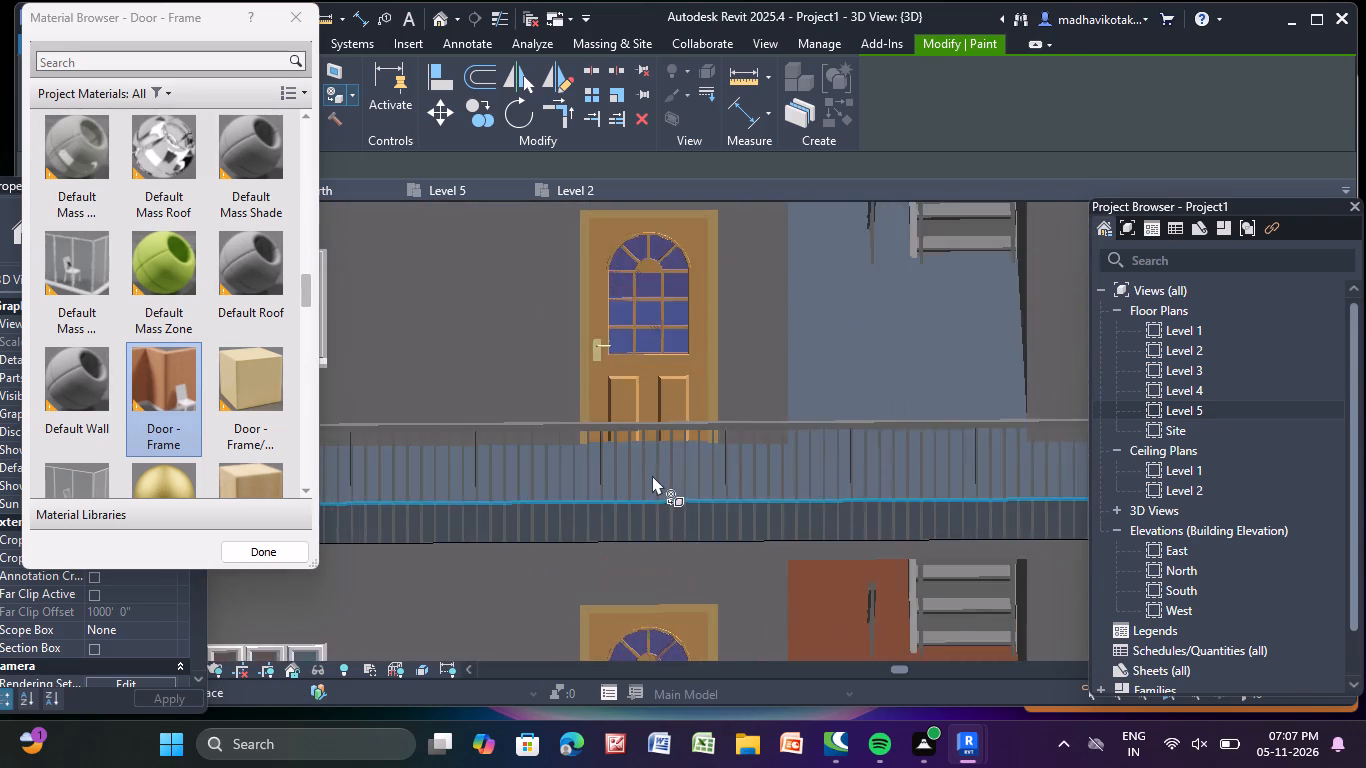
pyautogui.scroll(10, 652, 475)
pyautogui.click(646, 459)
# Paint the top face of the Level 4 corridor floor with the Door - Frame material.
pyautogui.scroll(-6, 646, 455)
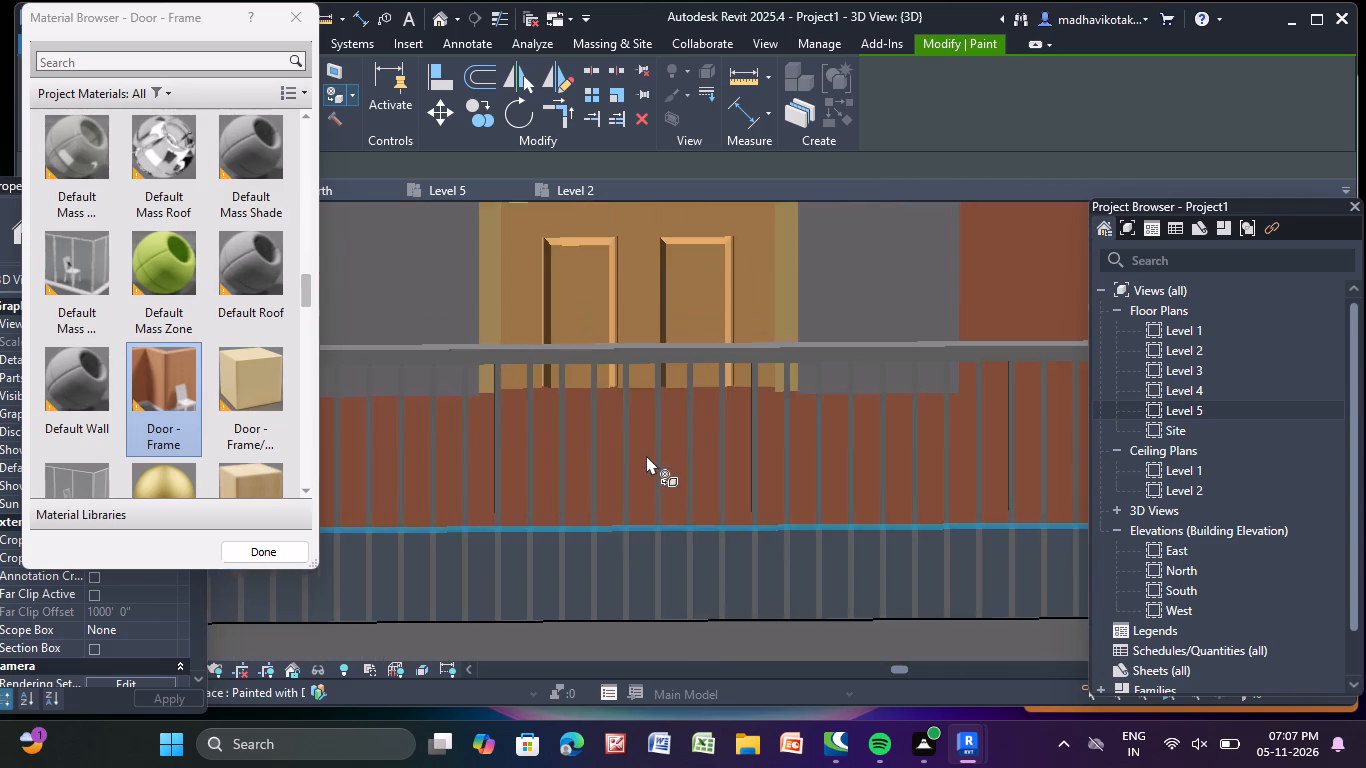
pyautogui.scroll(-5, 647, 445)
pyautogui.moveTo(669, 372); pyautogui.dragTo(676, 732, button='middle')
pyautogui.scroll(3, 634, 381)
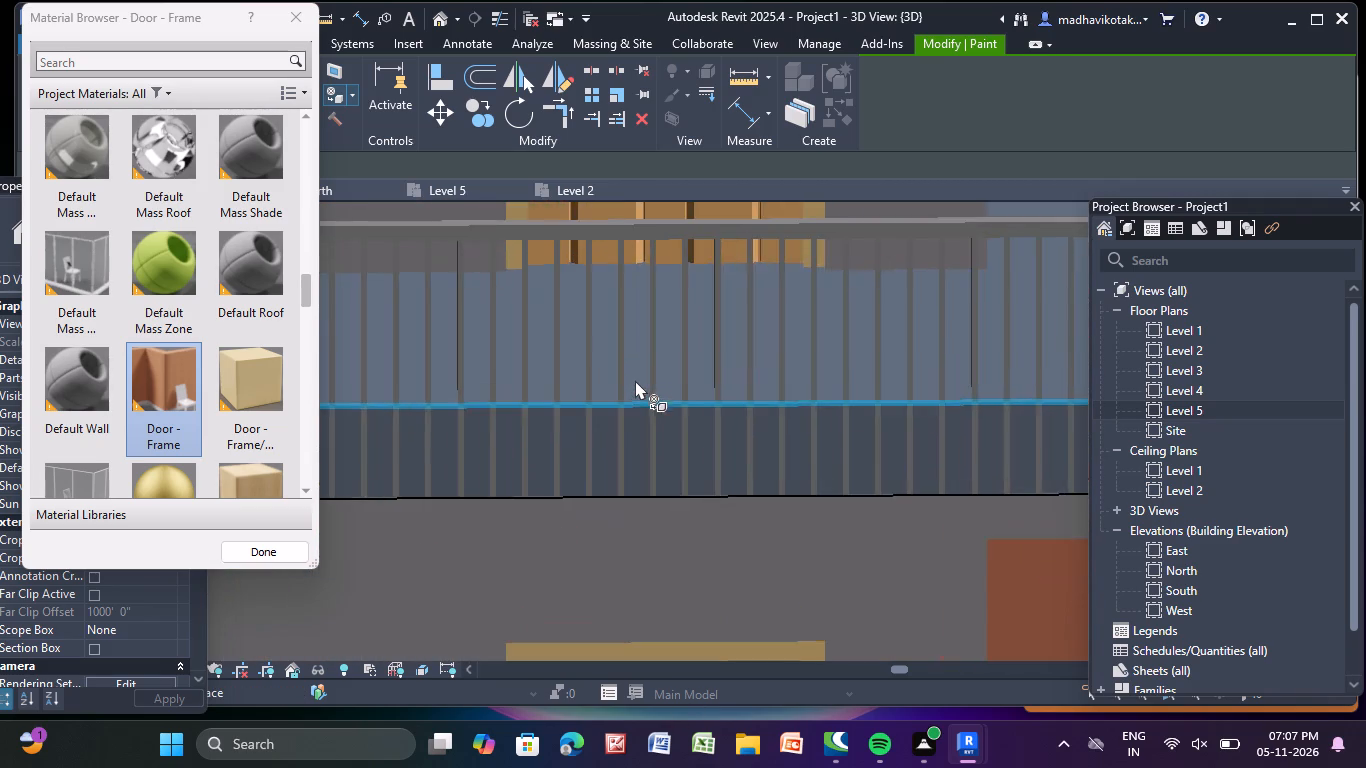
pyautogui.scroll(7, 635, 380)
pyautogui.click(636, 365)
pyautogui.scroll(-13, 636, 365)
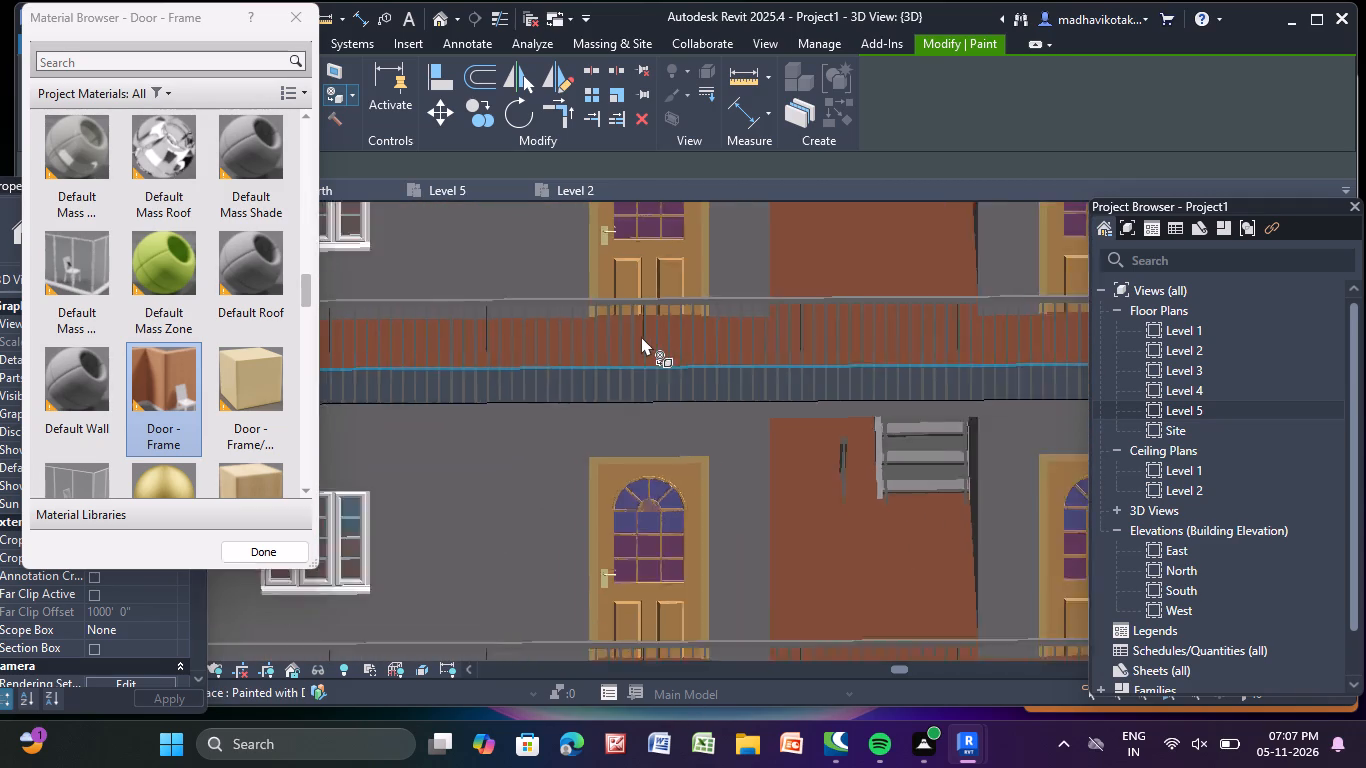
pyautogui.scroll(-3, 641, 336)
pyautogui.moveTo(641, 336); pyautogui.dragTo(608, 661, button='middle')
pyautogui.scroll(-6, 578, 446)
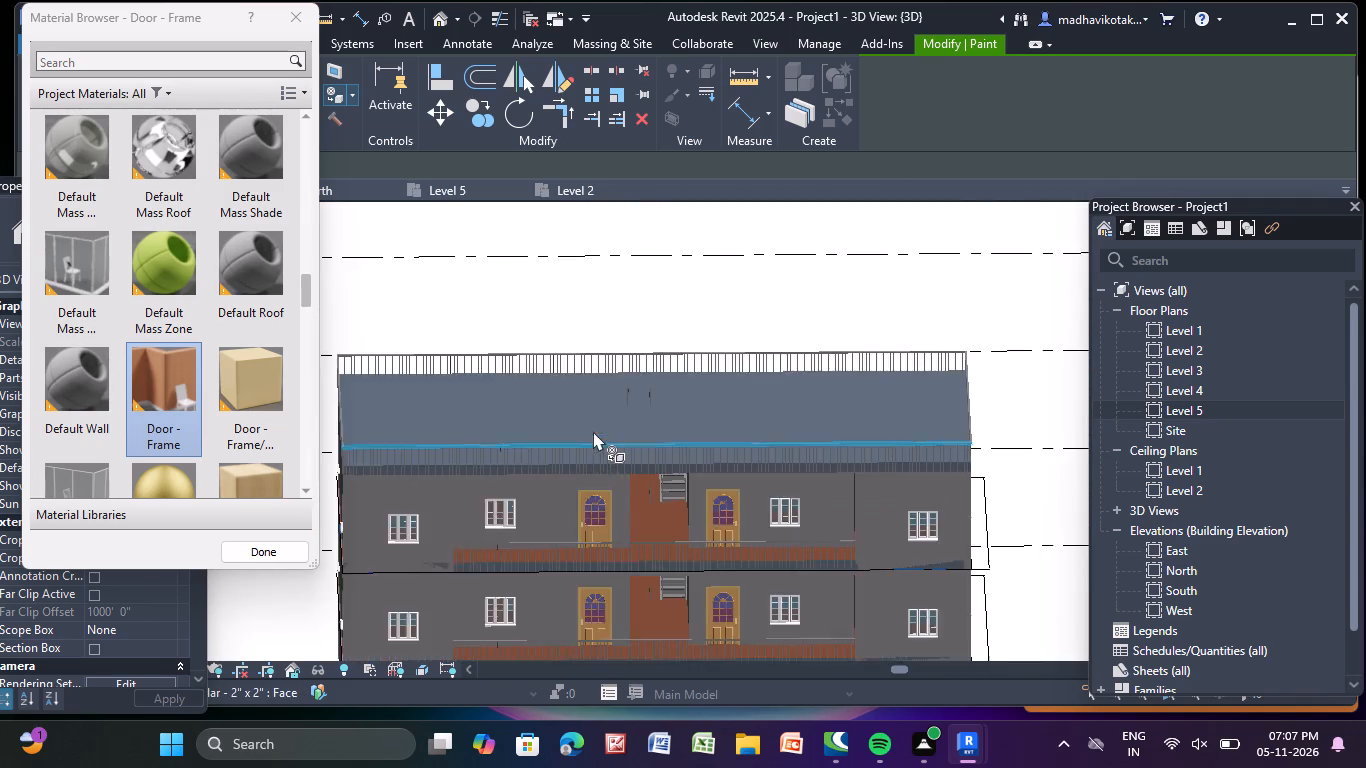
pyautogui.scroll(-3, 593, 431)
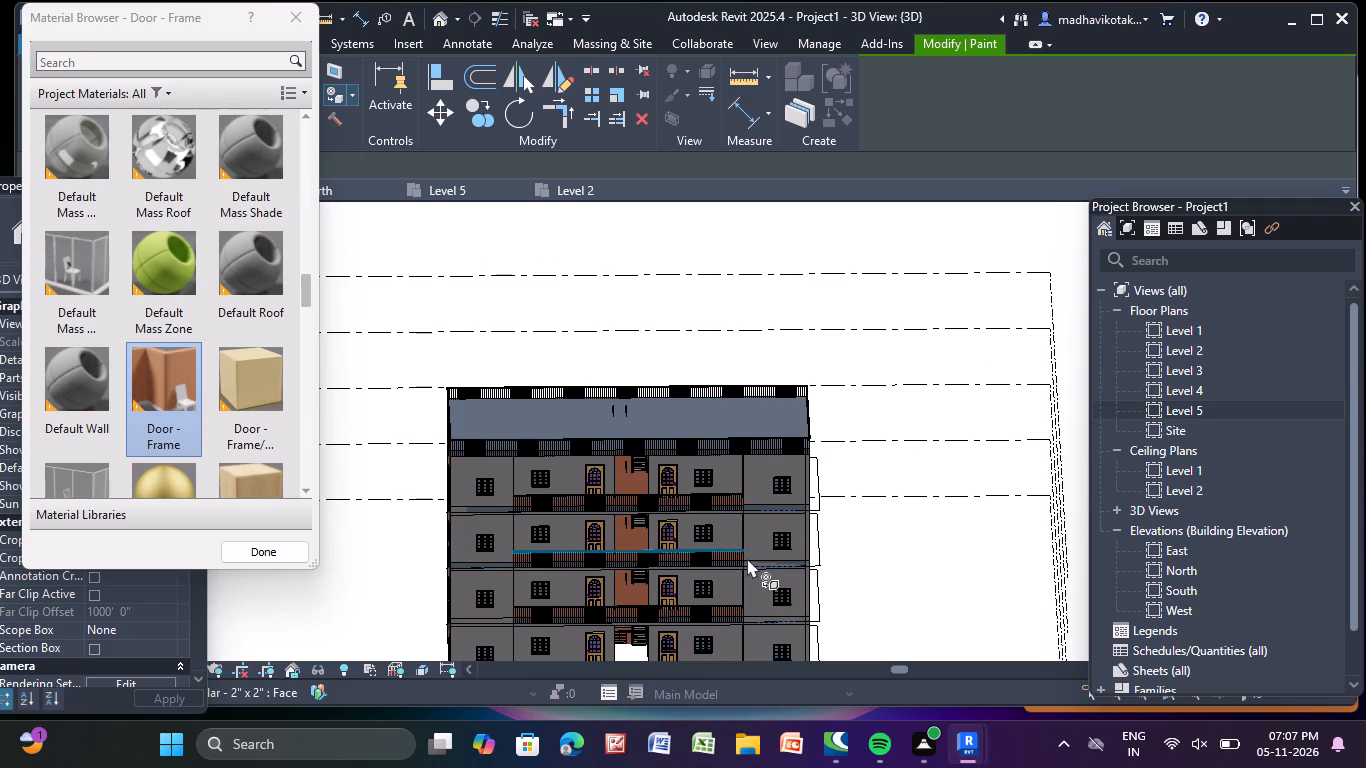
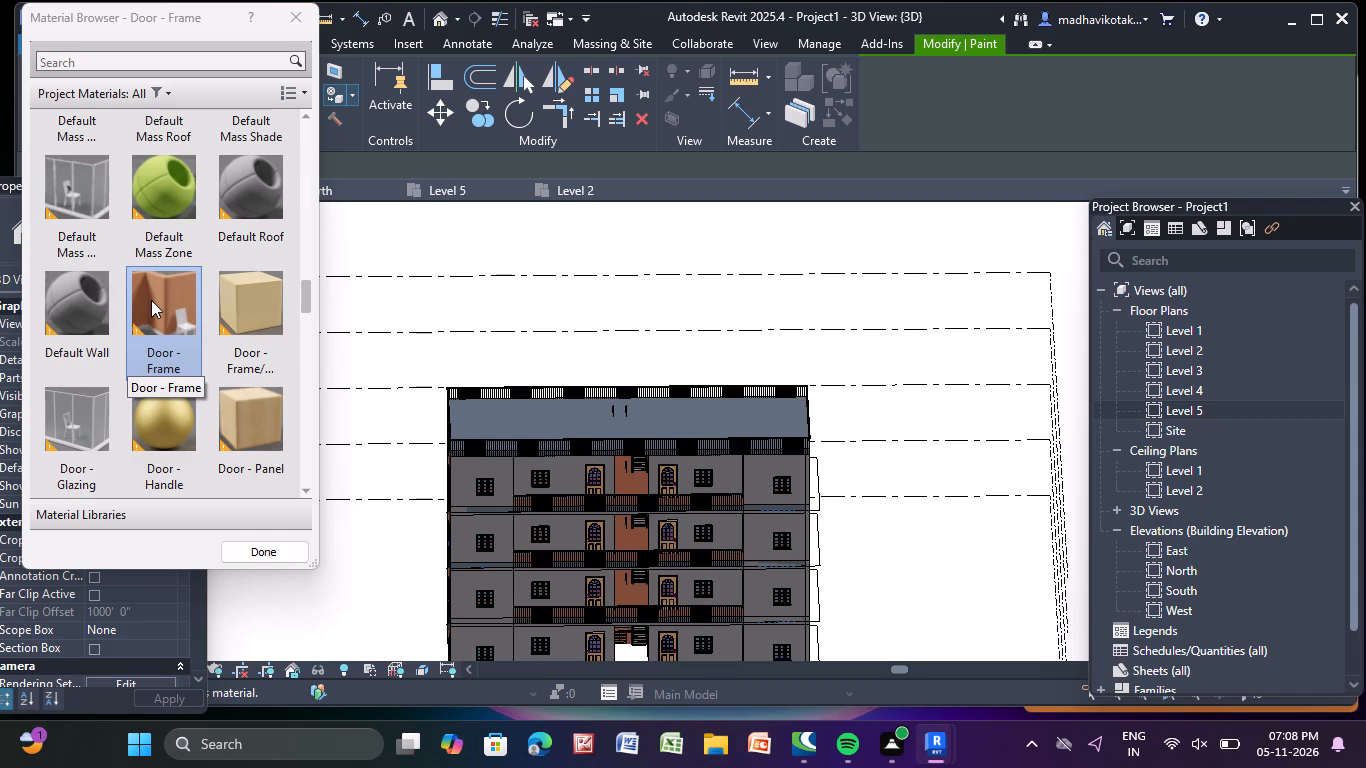
# Paint the front wall of the left end bay on the upper two storeys with the Default Mass Interior Wall material.
pyautogui.scroll(1, 162, 321)
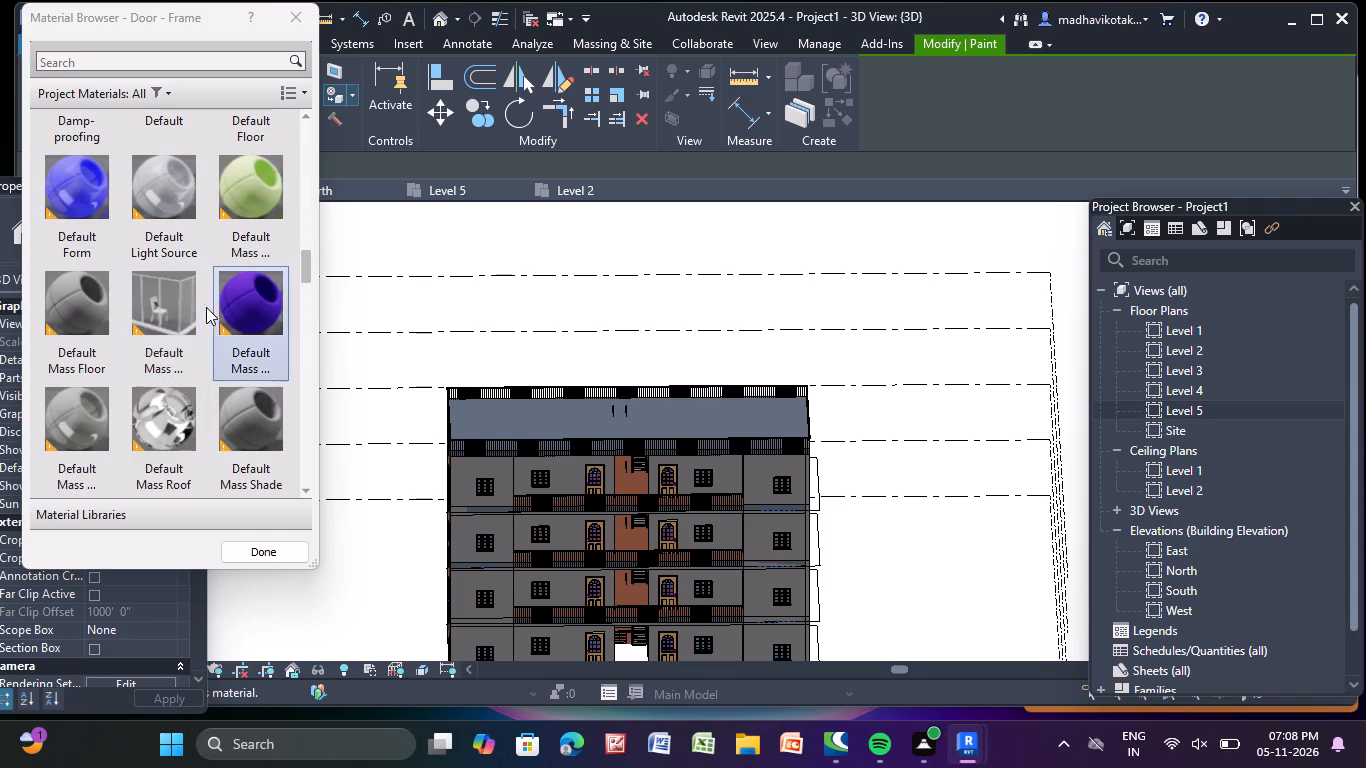
pyautogui.click(239, 306)
pyautogui.scroll(10, 473, 457)
pyautogui.click(479, 473)
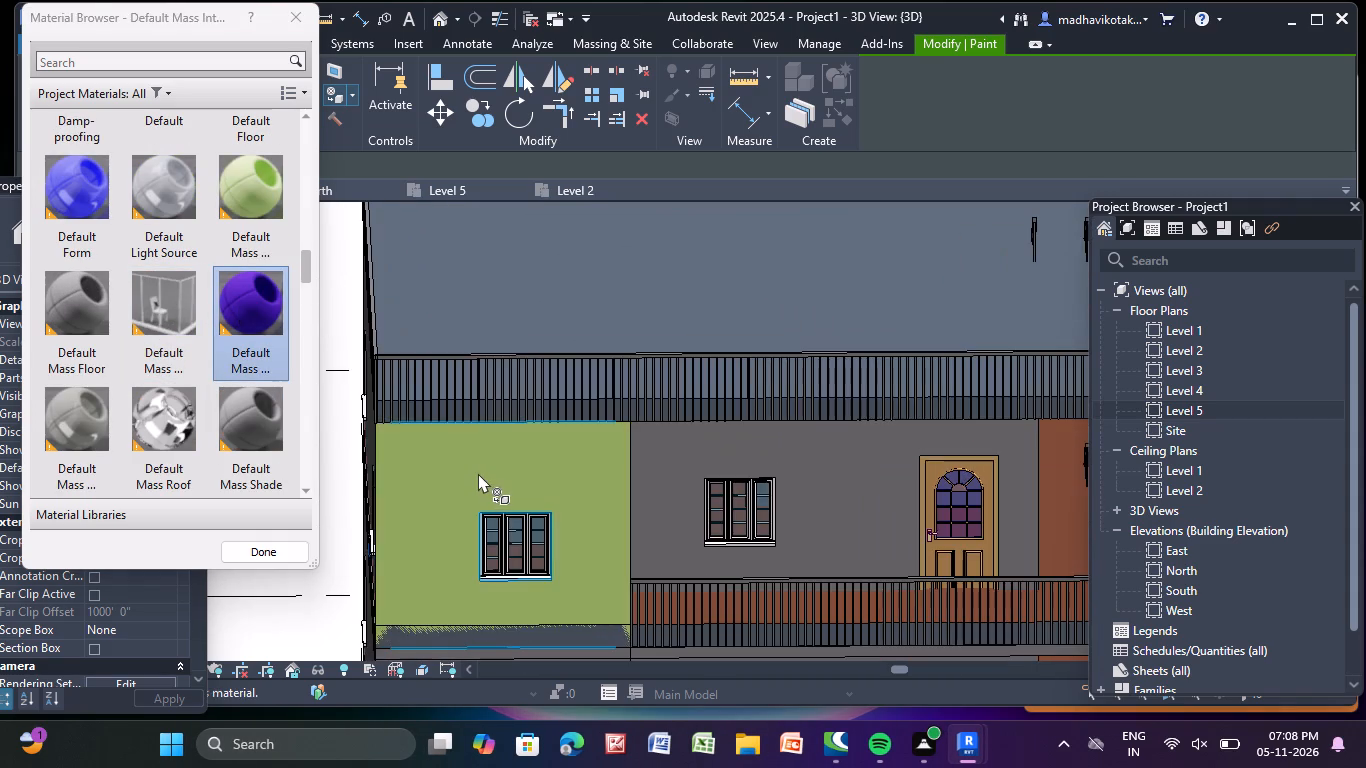
pyautogui.scroll(-3, 478, 473)
pyautogui.moveTo(478, 473); pyautogui.dragTo(493, 210, button='middle')
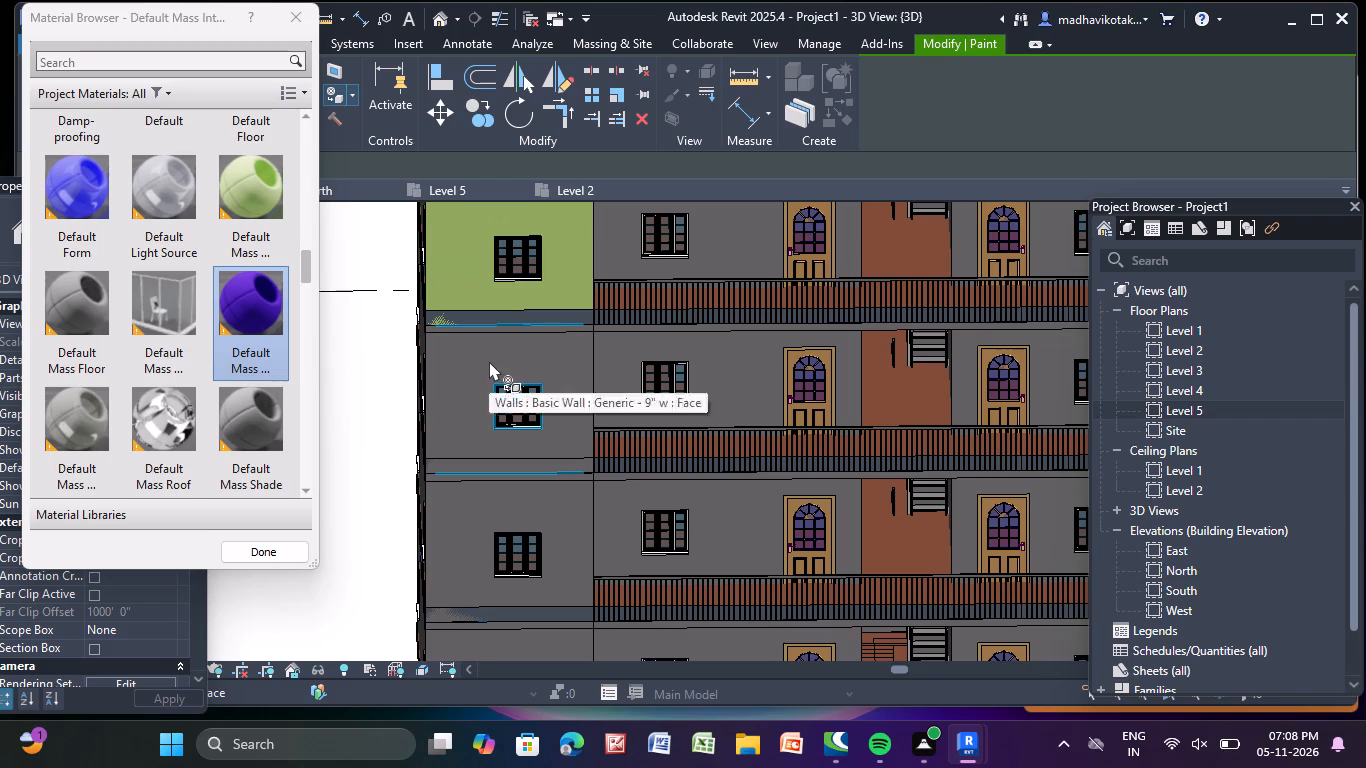
pyautogui.click(486, 360)
pyautogui.middleClick(485, 360)
pyautogui.scroll(9, 499, 320)
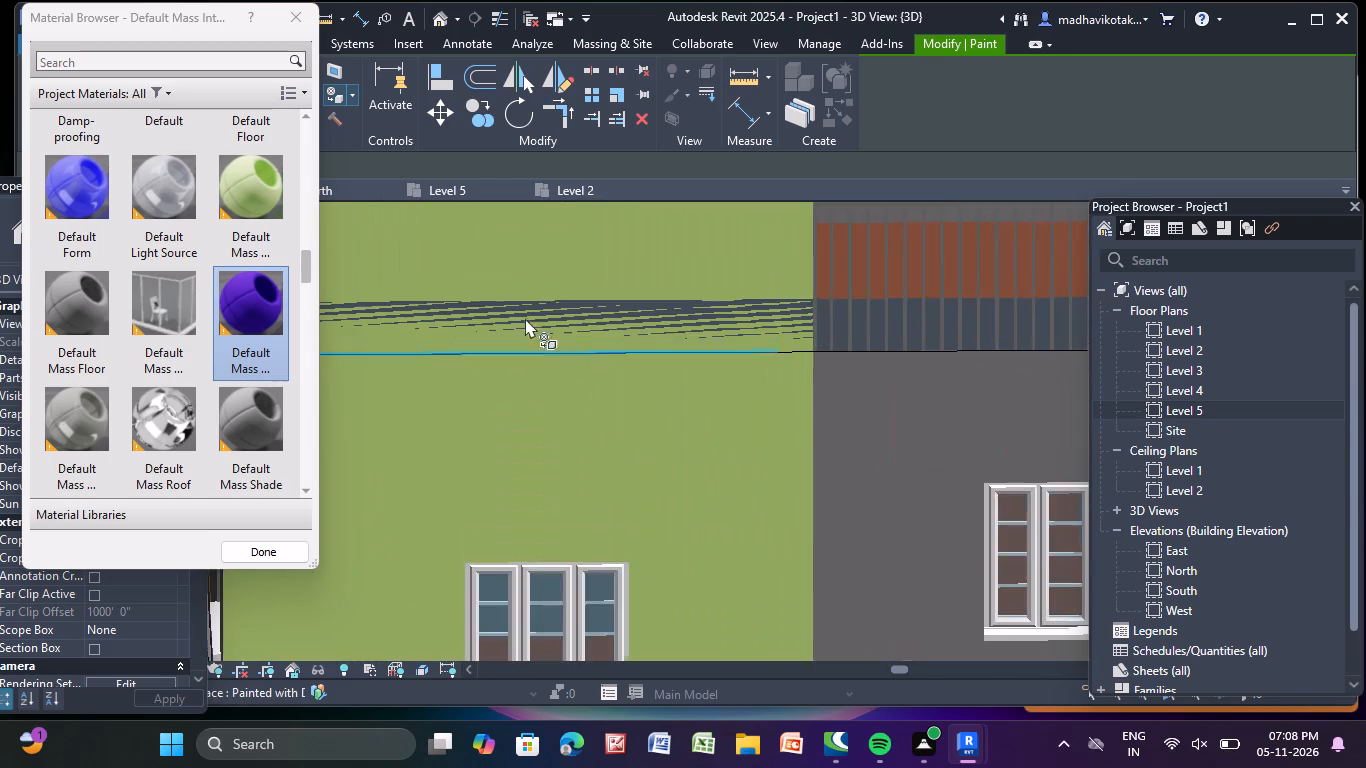
pyautogui.click(634, 315)
pyautogui.scroll(-1, 634, 316)
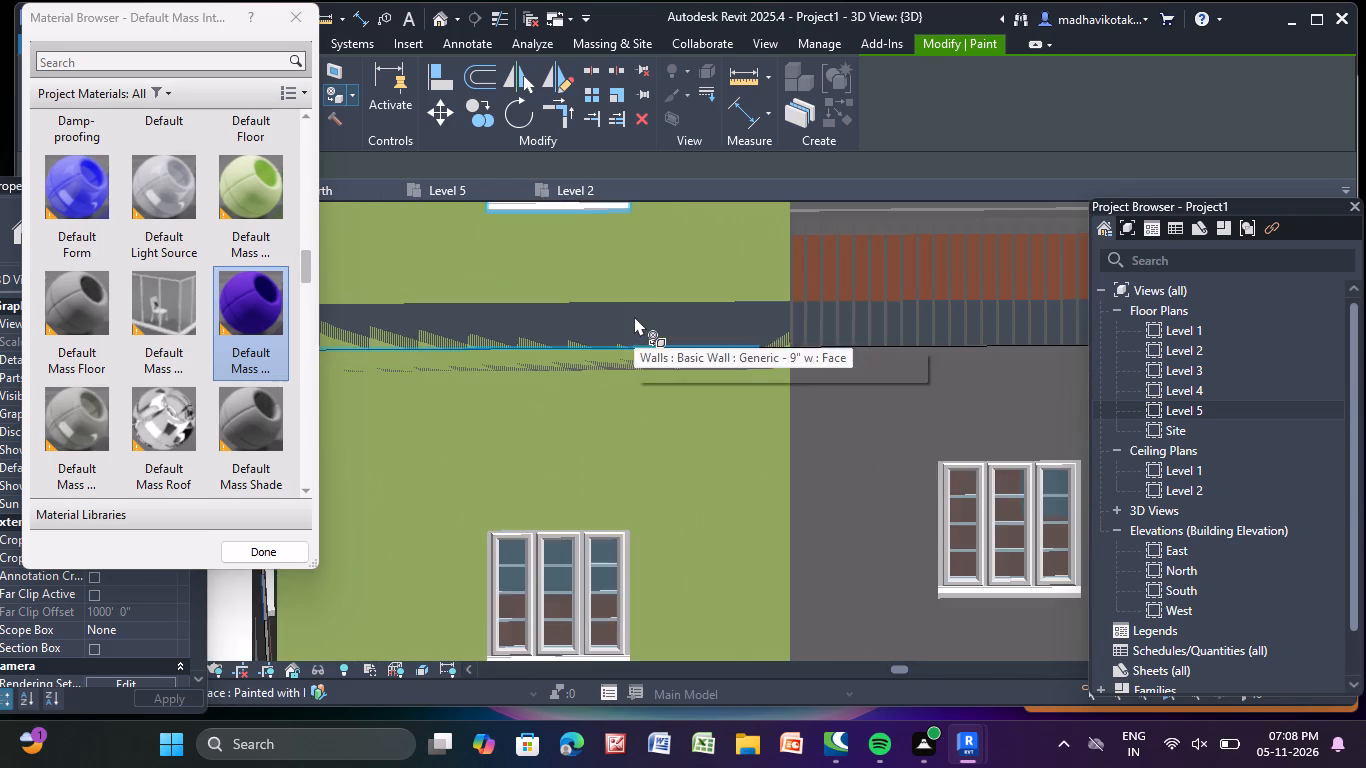
pyautogui.scroll(9, 634, 316)
pyautogui.doubleClick(746, 305)
pyautogui.click(739, 308)
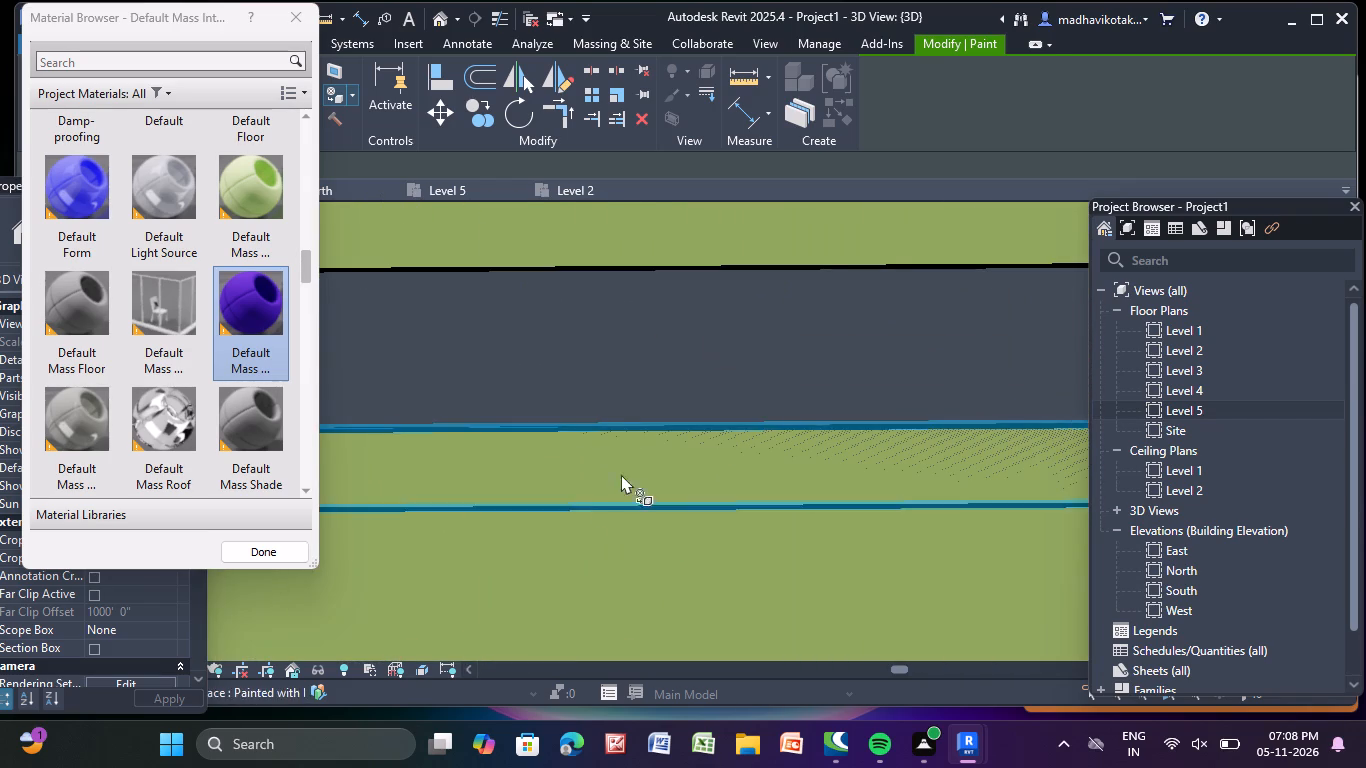
# Paint the left end bay's front wall on the lower two storeys with the Default Mass Interior Wall material.
pyautogui.scroll(-17, 592, 501)
pyautogui.moveTo(605, 487); pyautogui.dragTo(669, 45, button='middle')
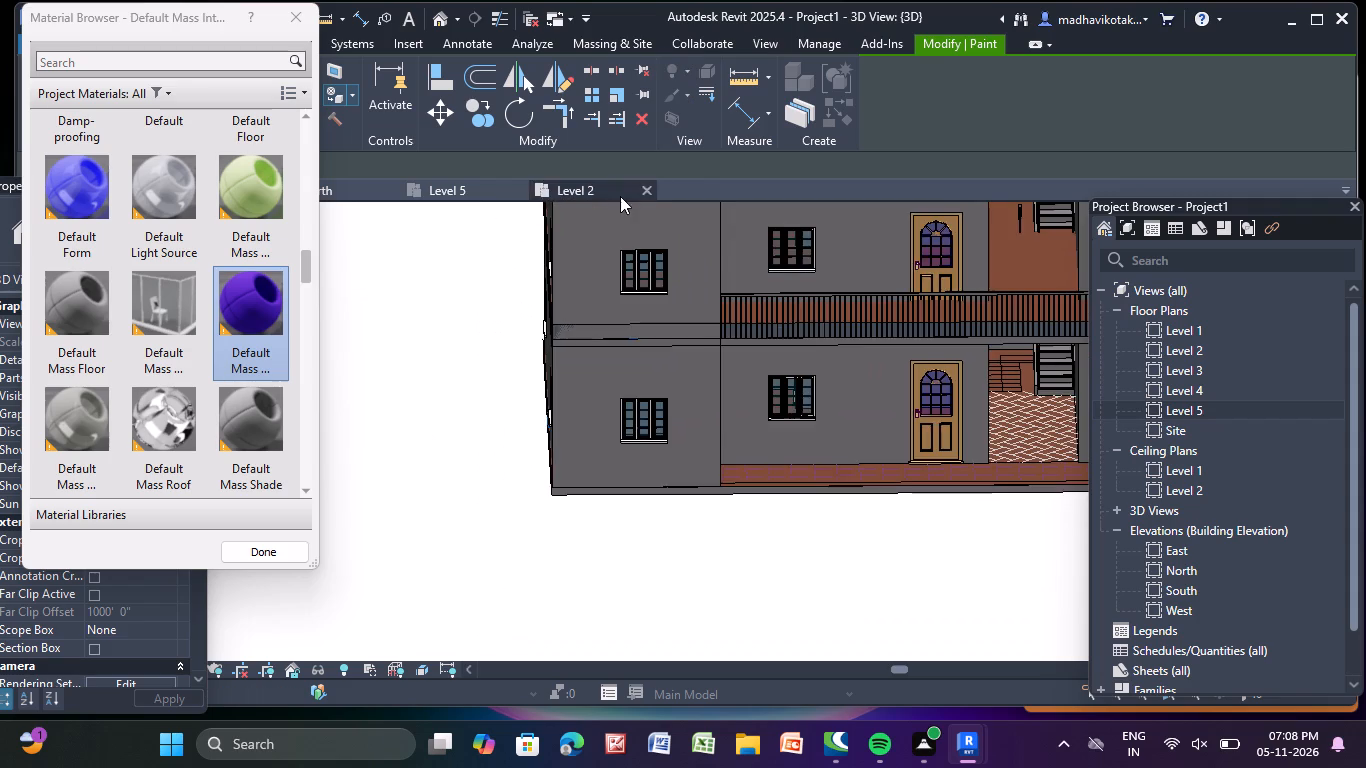
pyautogui.scroll(3, 620, 196)
pyautogui.click(603, 246)
pyautogui.click(562, 447)
pyautogui.scroll(3, 562, 444)
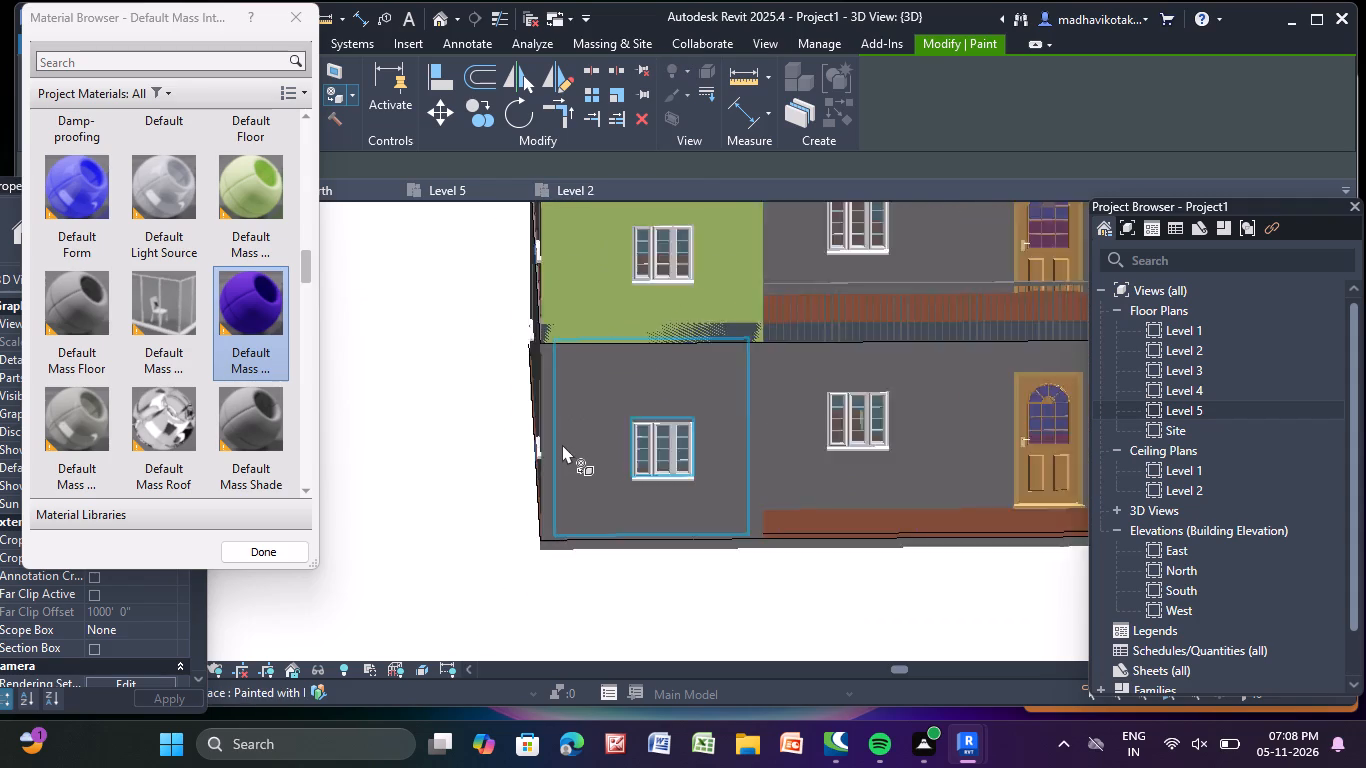
pyautogui.scroll(2, 562, 444)
pyautogui.click(613, 388)
pyautogui.scroll(-5, 608, 378)
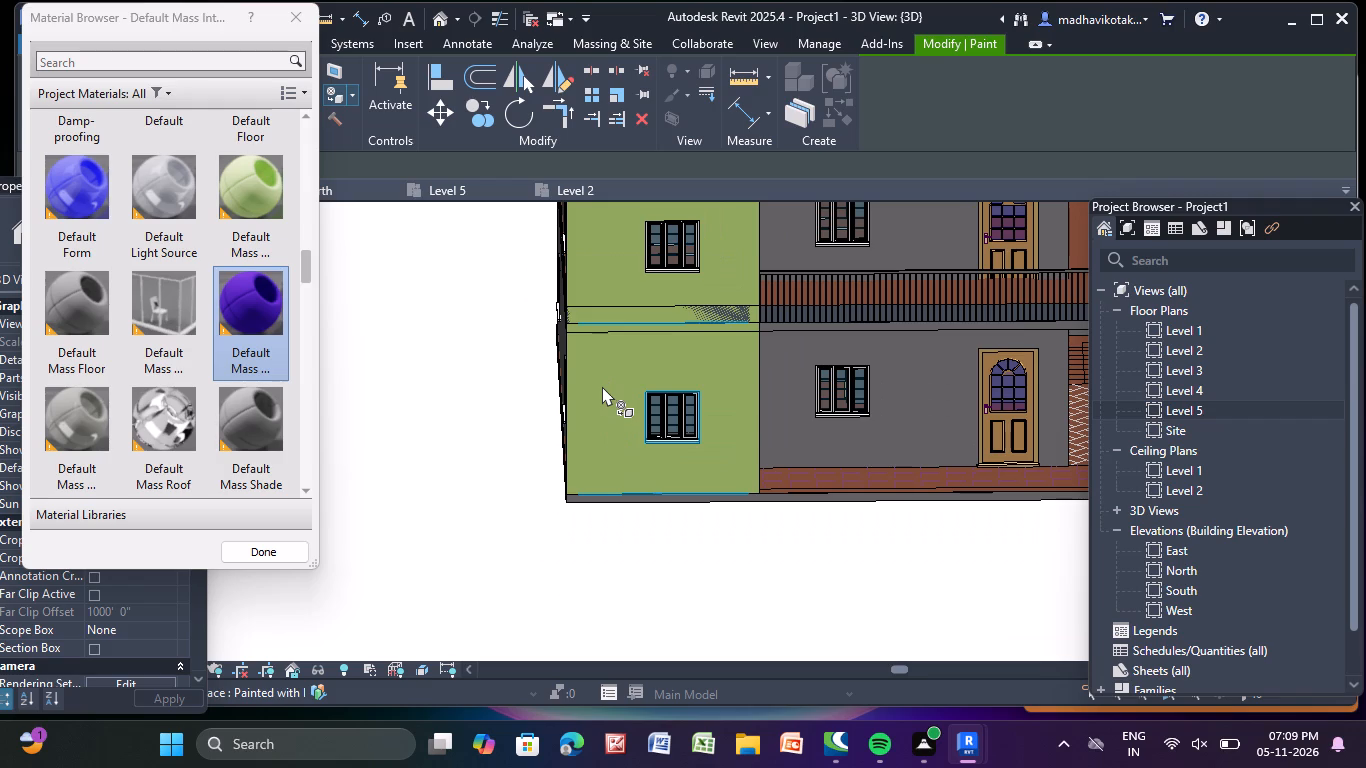
pyautogui.scroll(-6, 602, 386)
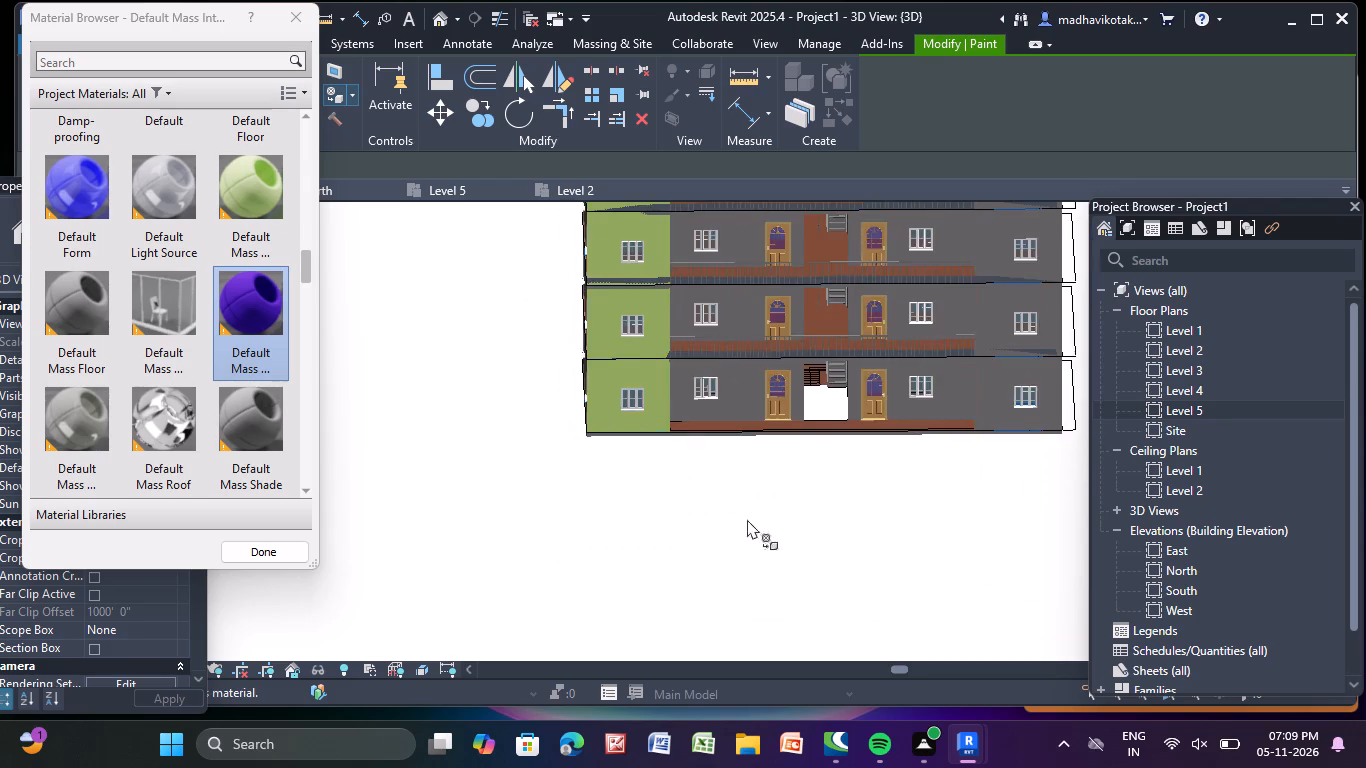
# Paint the front wall of the right end bay on all four storeys with Default Mass Interior Wall.
pyautogui.moveTo(756, 530); pyautogui.dragTo(313, 607, button='middle')
pyautogui.scroll(3, 570, 511)
pyautogui.click(559, 484)
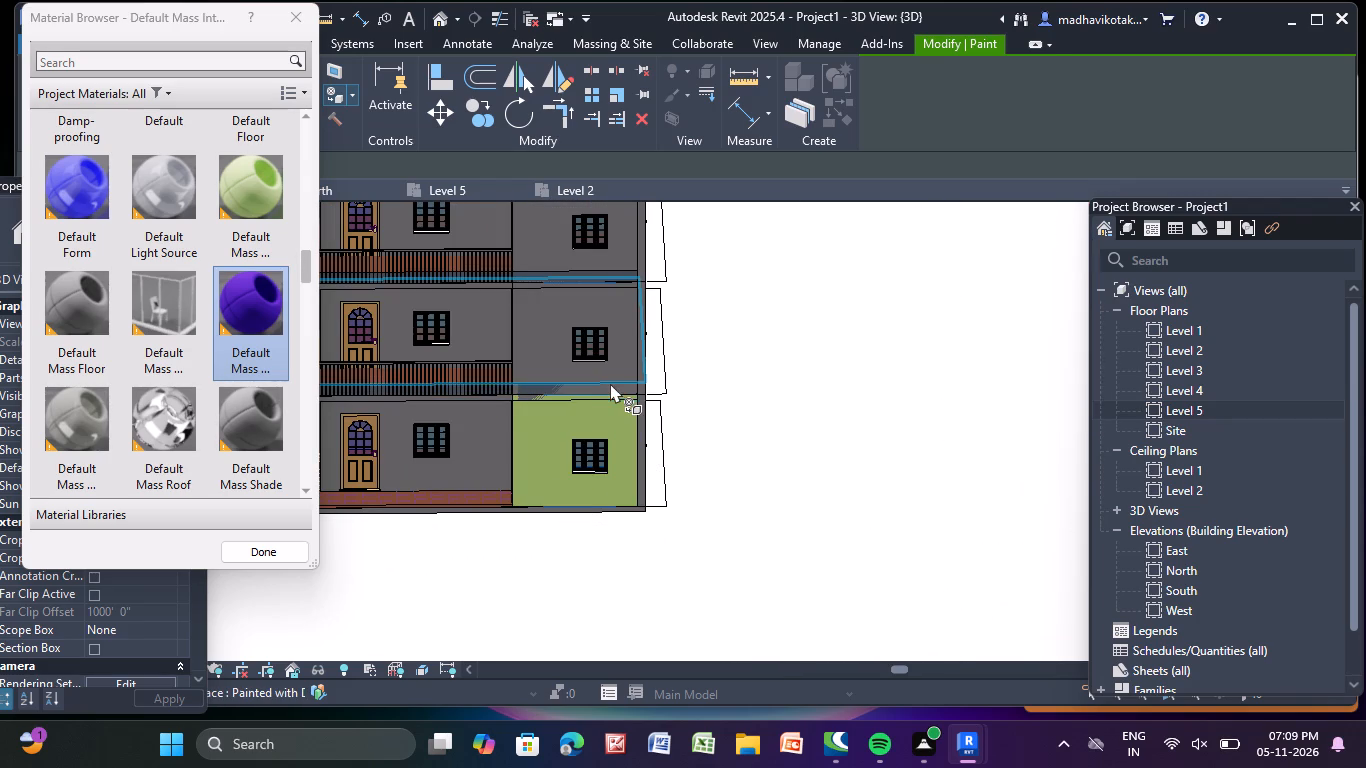
pyautogui.click(546, 336)
pyautogui.moveTo(561, 419); pyautogui.dragTo(552, 767, button='middle')
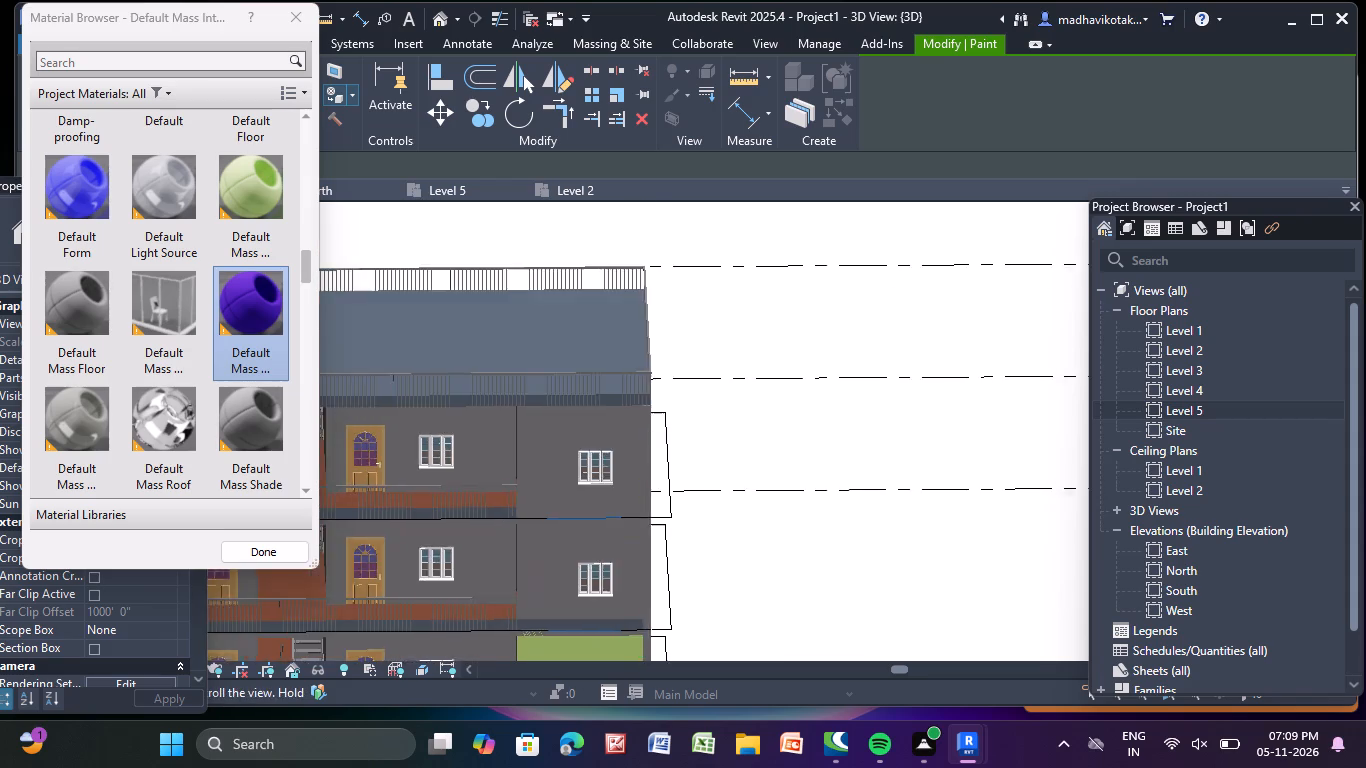
pyautogui.moveTo(552, 767); pyautogui.dragTo(551, 766, button='middle')
pyautogui.scroll(2, 513, 590)
pyautogui.click(534, 575)
pyautogui.click(546, 393)
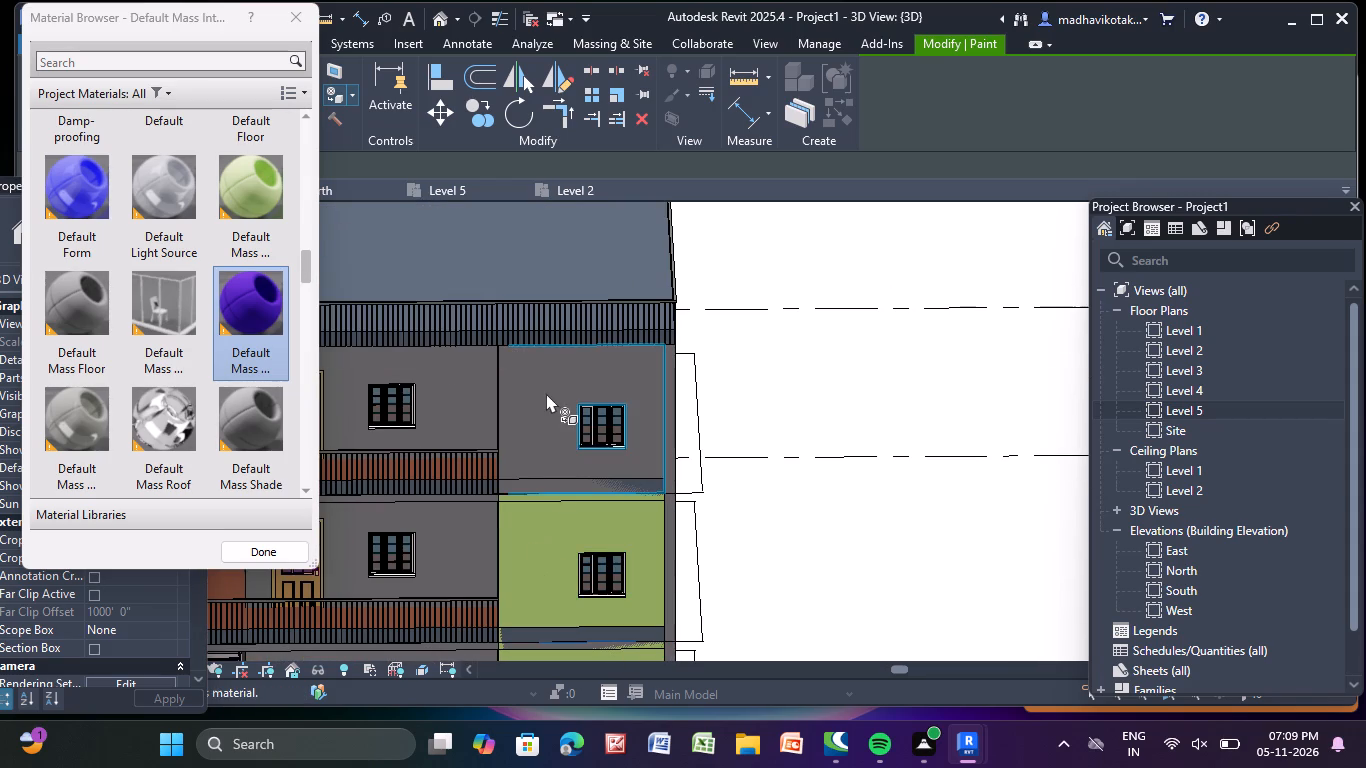
# Paint the narrow wall end strips at the facade's right corner on all four storeys with Default Mass Interior Wall.
pyautogui.scroll(5, 668, 430)
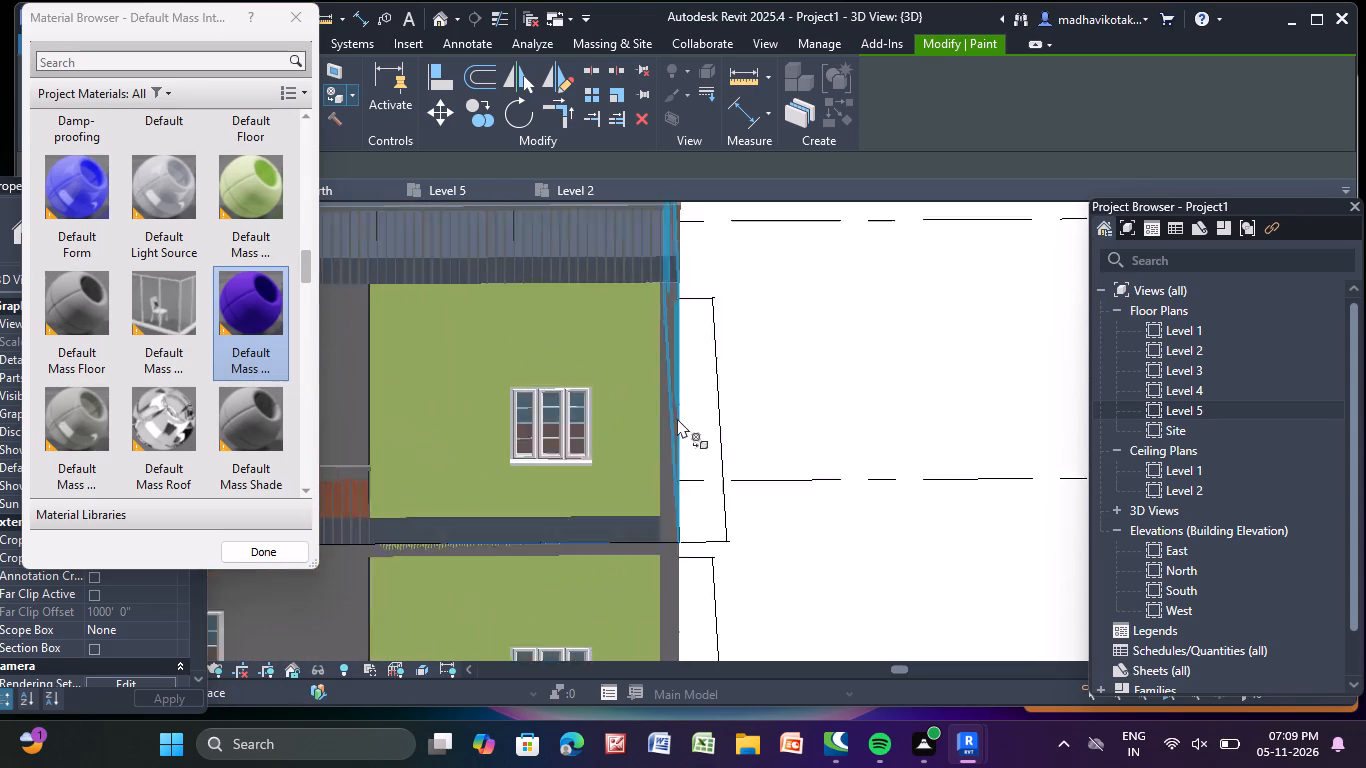
pyautogui.scroll(2, 677, 418)
pyautogui.click(664, 422)
pyautogui.moveTo(652, 573); pyautogui.dragTo(619, 161, button='middle')
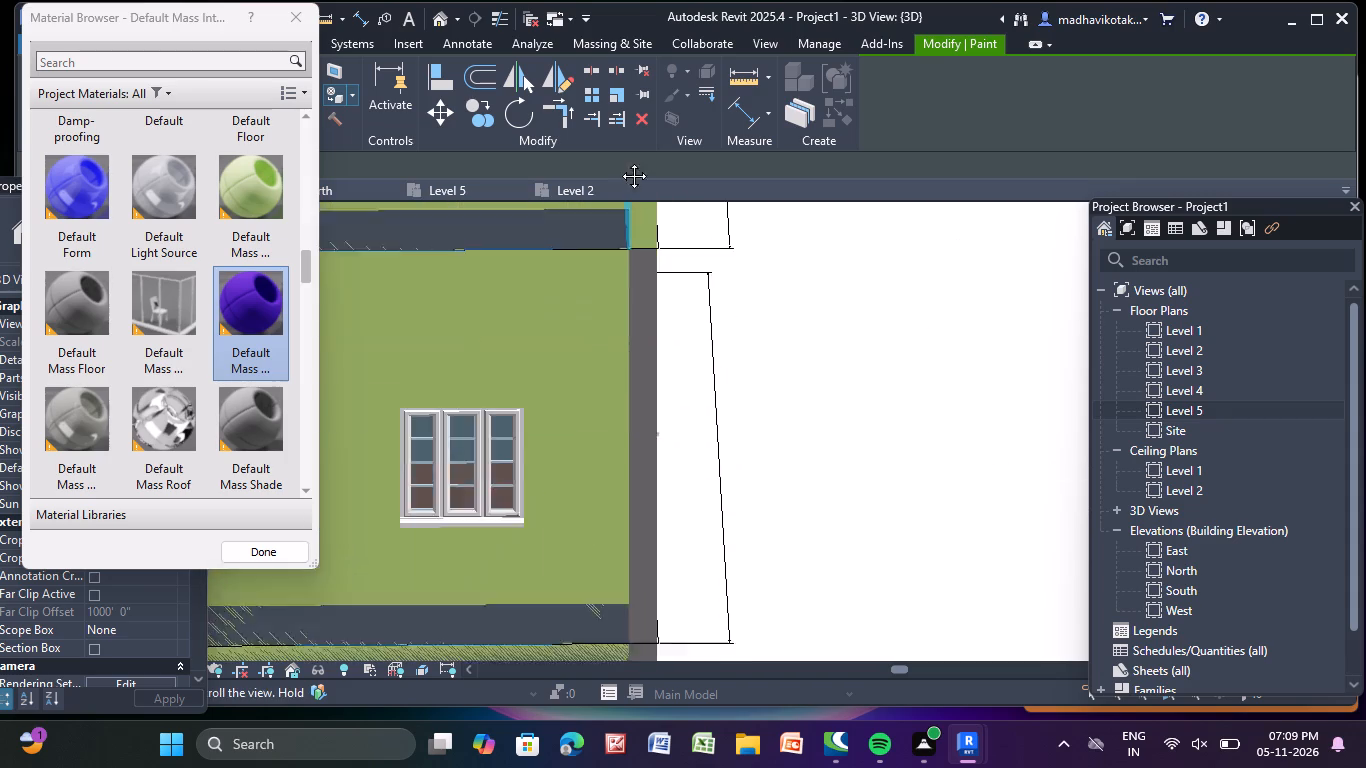
pyautogui.moveTo(619, 161); pyautogui.dragTo(615, 143, button='middle')
pyautogui.click(628, 332)
pyautogui.middleClick(601, 550)
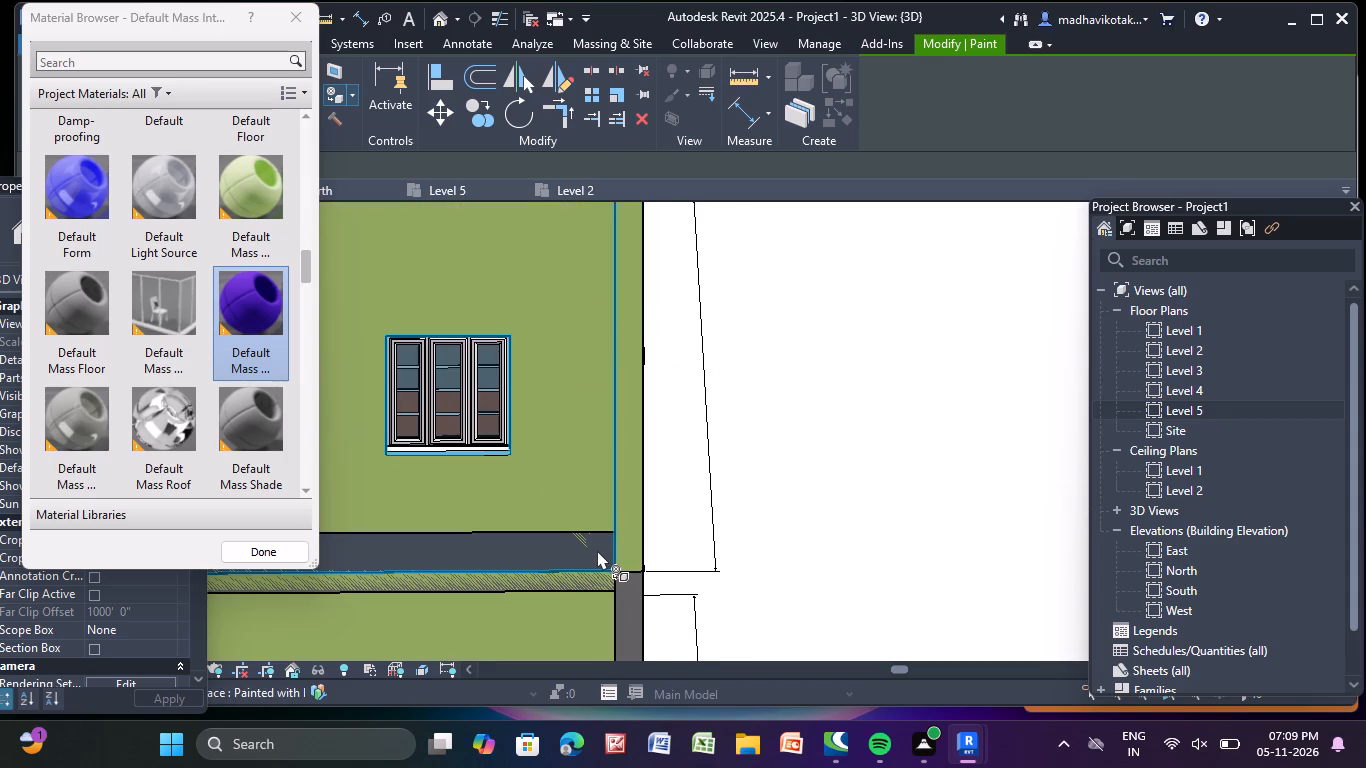
pyautogui.click(597, 550)
pyautogui.moveTo(596, 549); pyautogui.dragTo(656, 283, button='middle')
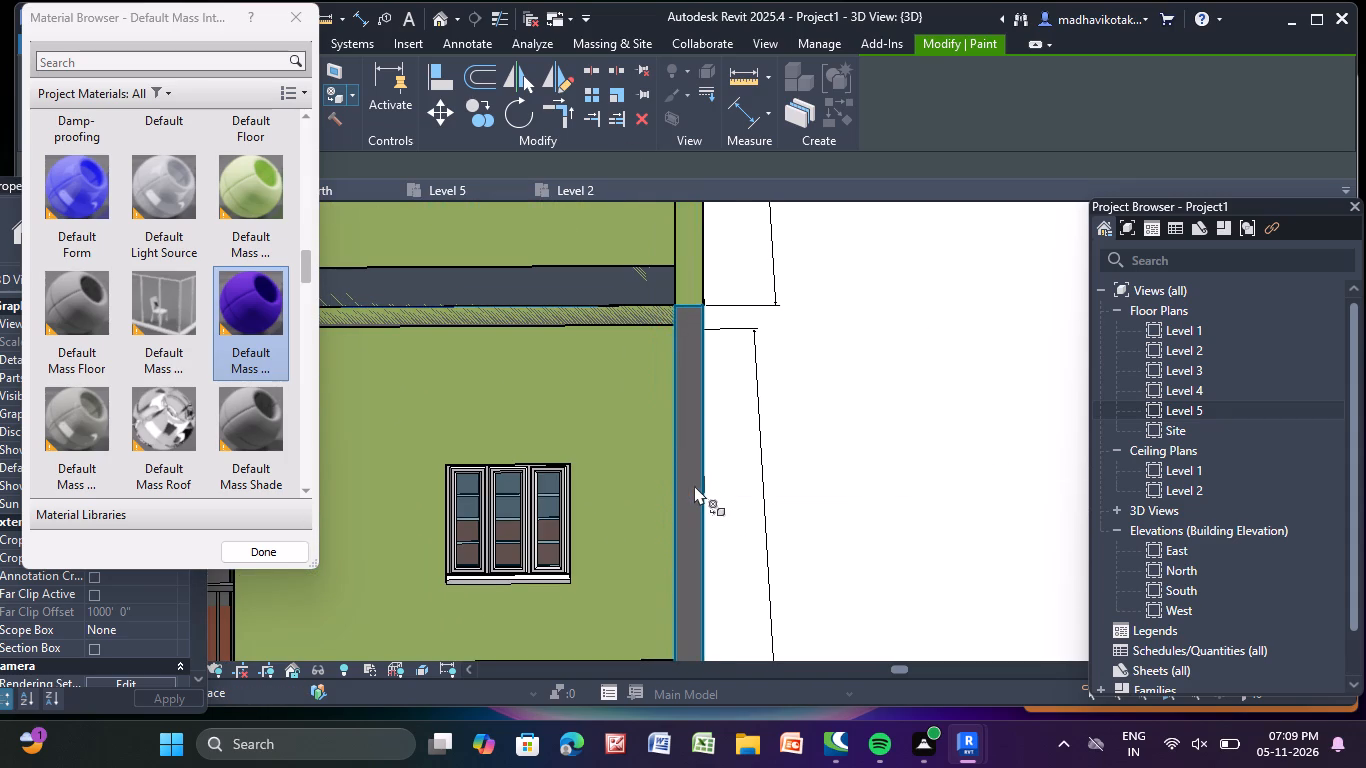
pyautogui.scroll(4, 690, 541)
pyautogui.click(689, 541)
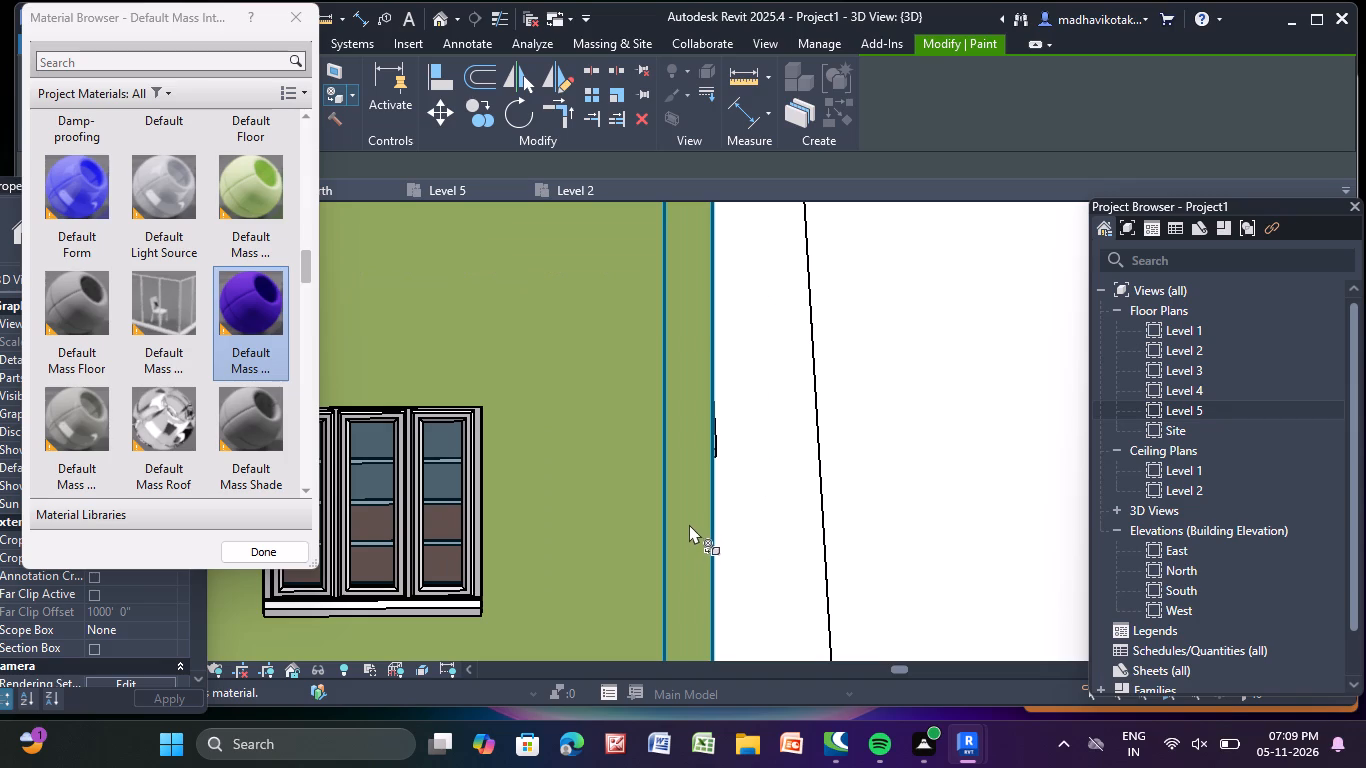
pyautogui.scroll(-4, 694, 500)
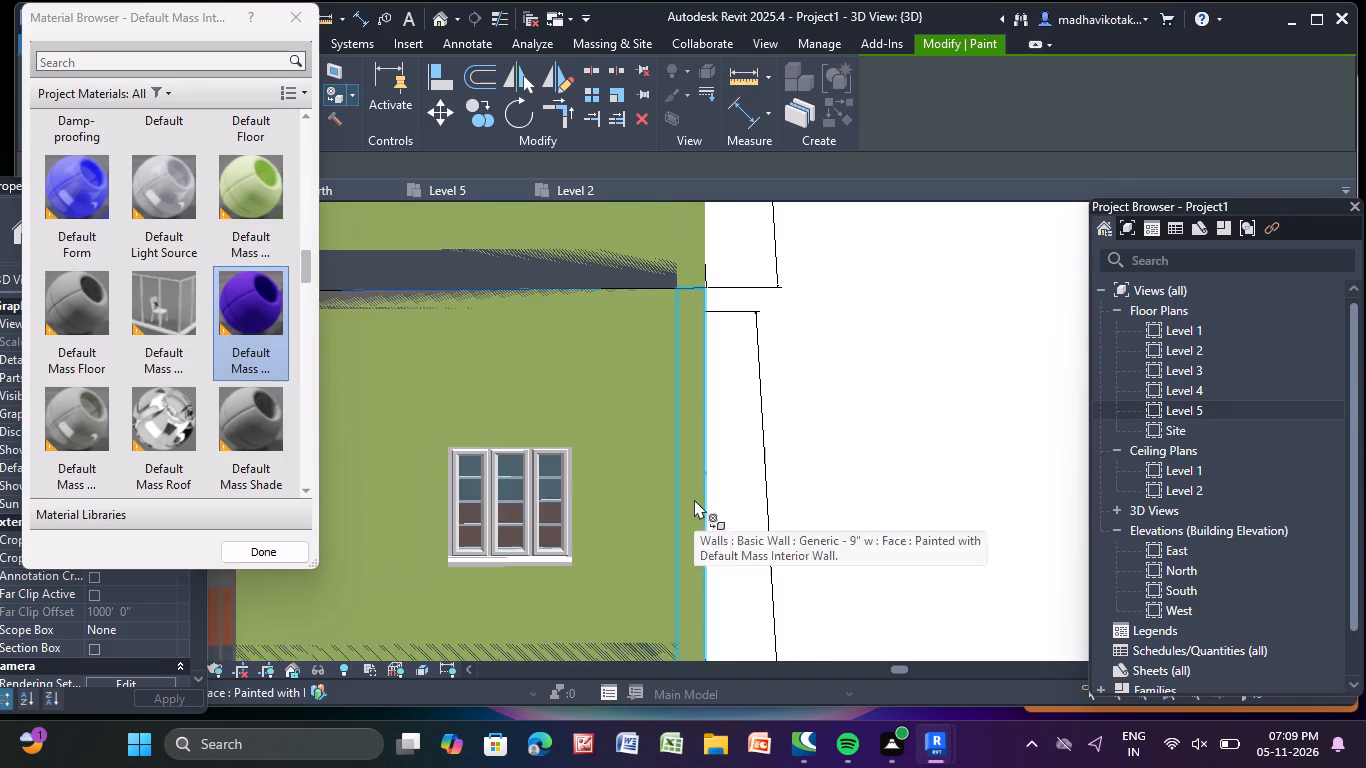
pyautogui.moveTo(694, 499); pyautogui.dragTo(629, 0, button='middle')
pyautogui.scroll(2, 622, 428)
pyautogui.click(626, 421)
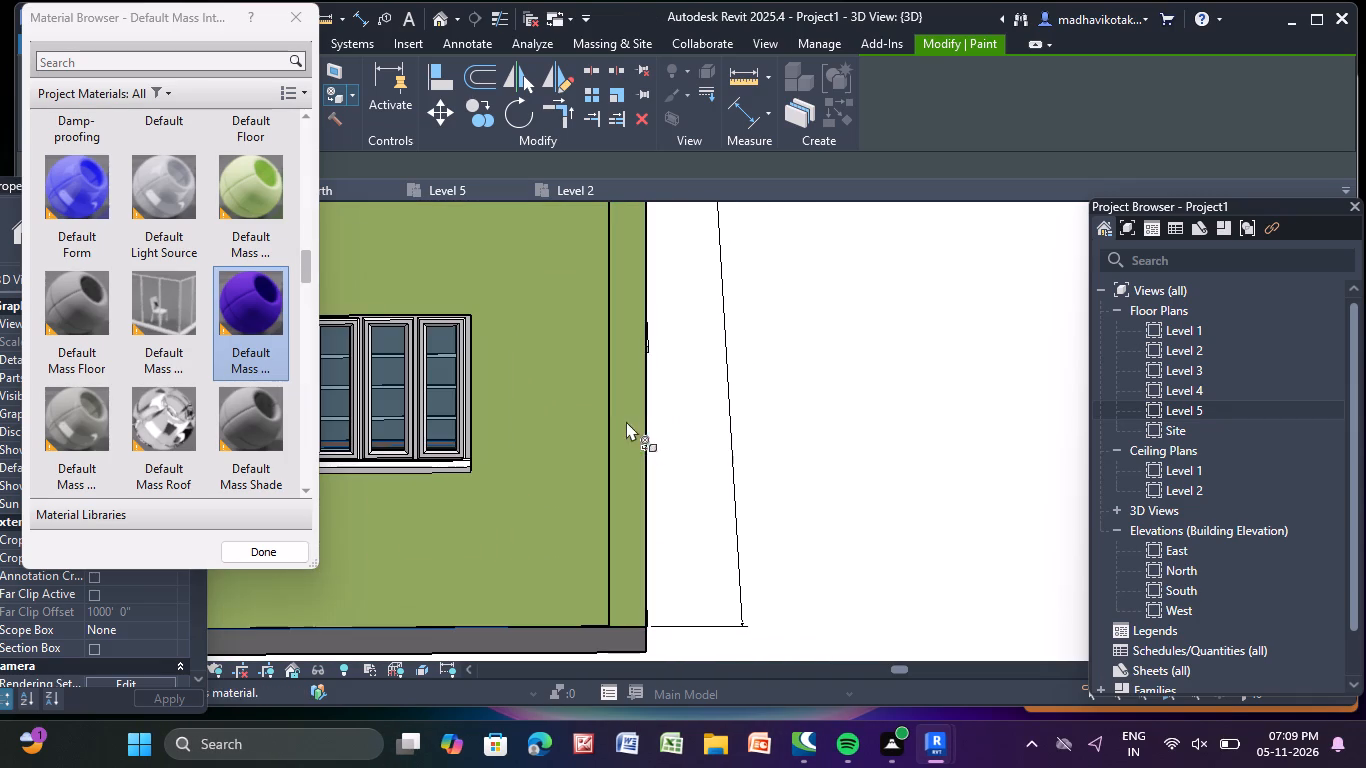
# Paint the front edge of the ground floor slab with the Default Mass Interior Wall material.
pyautogui.scroll(-3, 620, 532)
pyautogui.moveTo(700, 467); pyautogui.dragTo(883, 384, button='middle')
pyautogui.scroll(3, 551, 546)
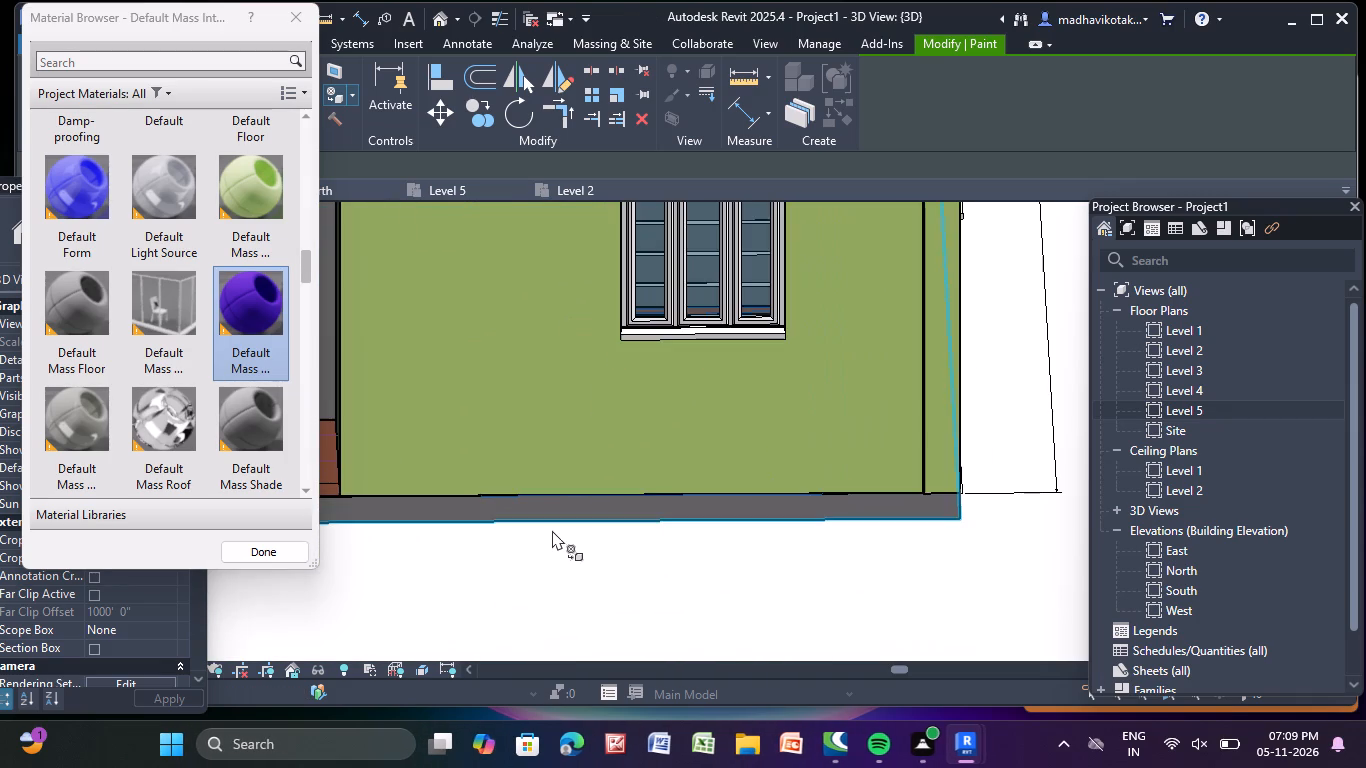
pyautogui.scroll(4, 554, 526)
pyautogui.click(566, 500)
pyautogui.scroll(-6, 566, 500)
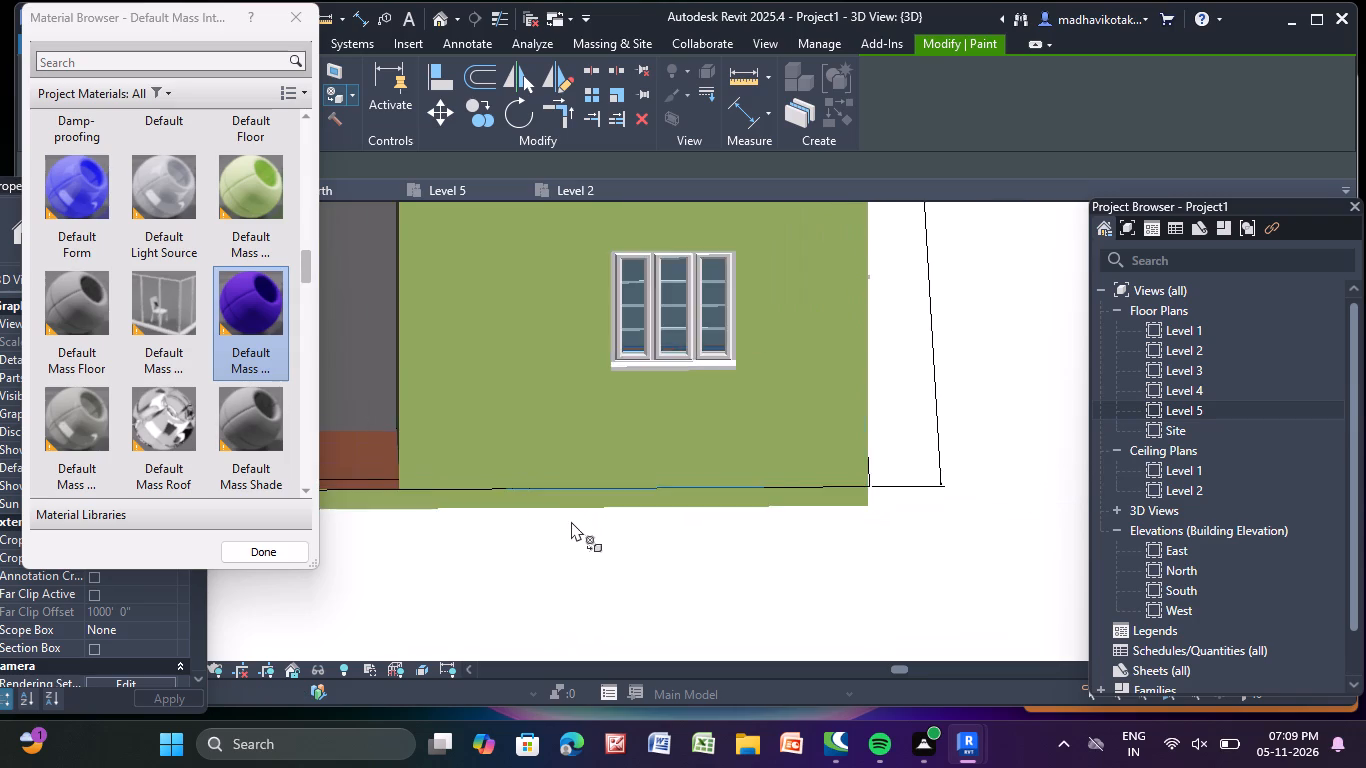
# Examine the painted end bays and the remaining unpainted walls from the front and side of the building.
pyautogui.scroll(-4, 571, 521)
pyautogui.moveTo(571, 523); pyautogui.dragTo(1208, 529, button='middle')
pyautogui.moveTo(753, 511); pyautogui.dragTo(1188, 626, button='middle')
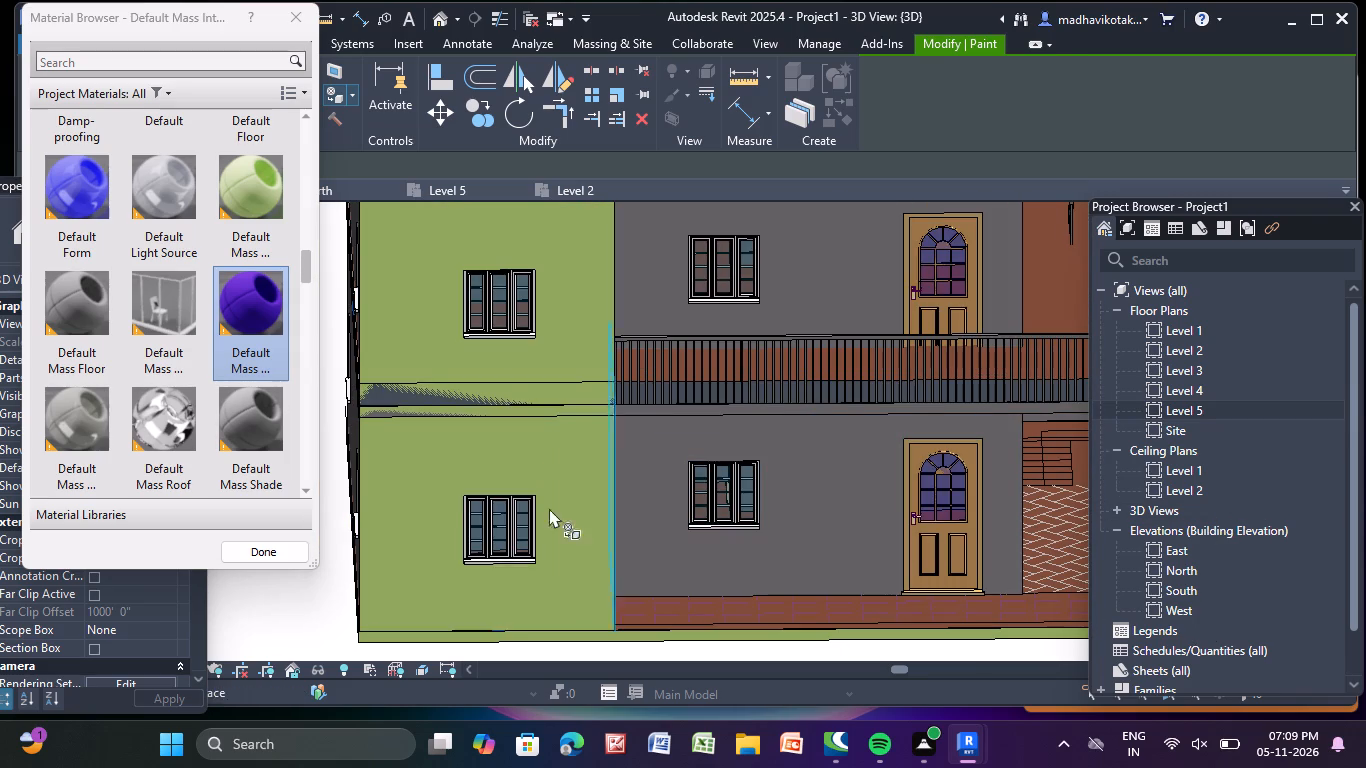
pyautogui.scroll(3, 423, 357)
pyautogui.scroll(-5, 423, 346)
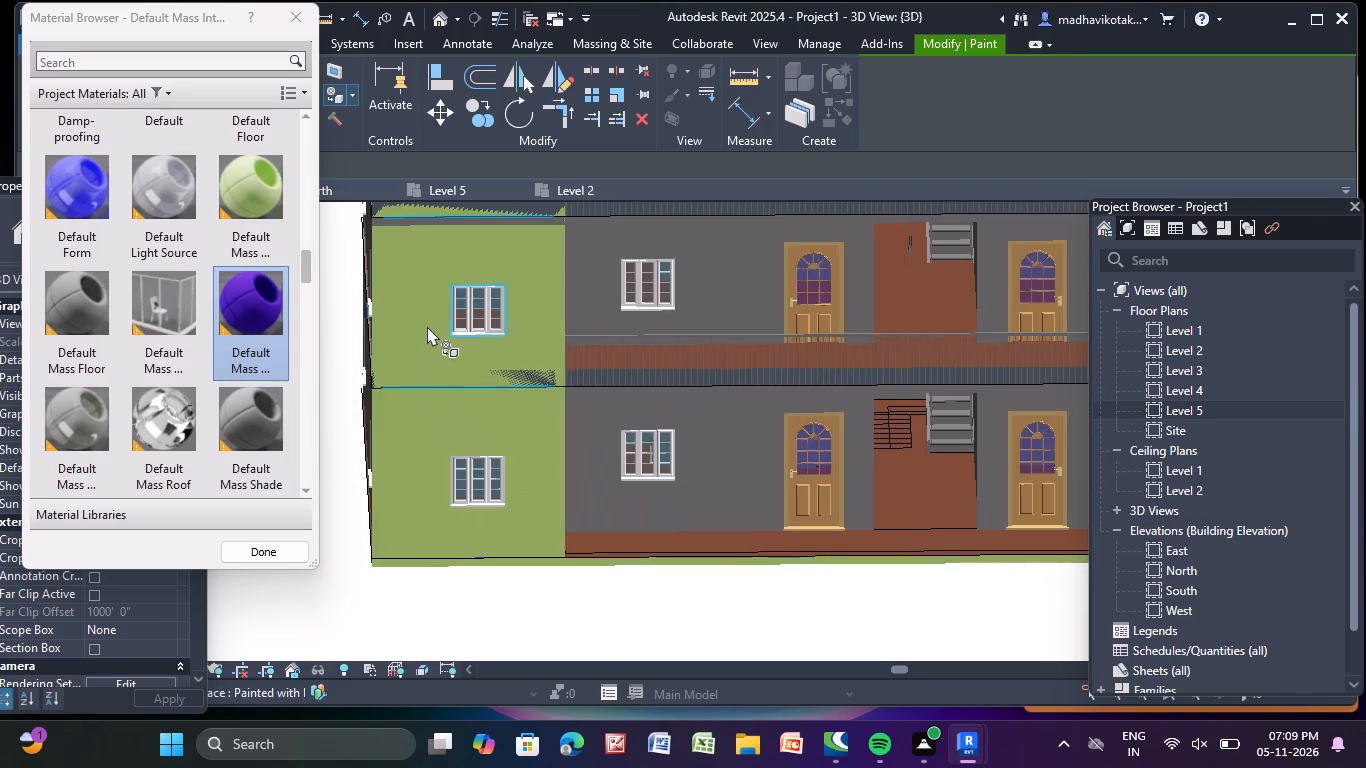
pyautogui.scroll(-5, 427, 326)
pyautogui.moveTo(524, 512); pyautogui.dragTo(650, 563, button='middle')
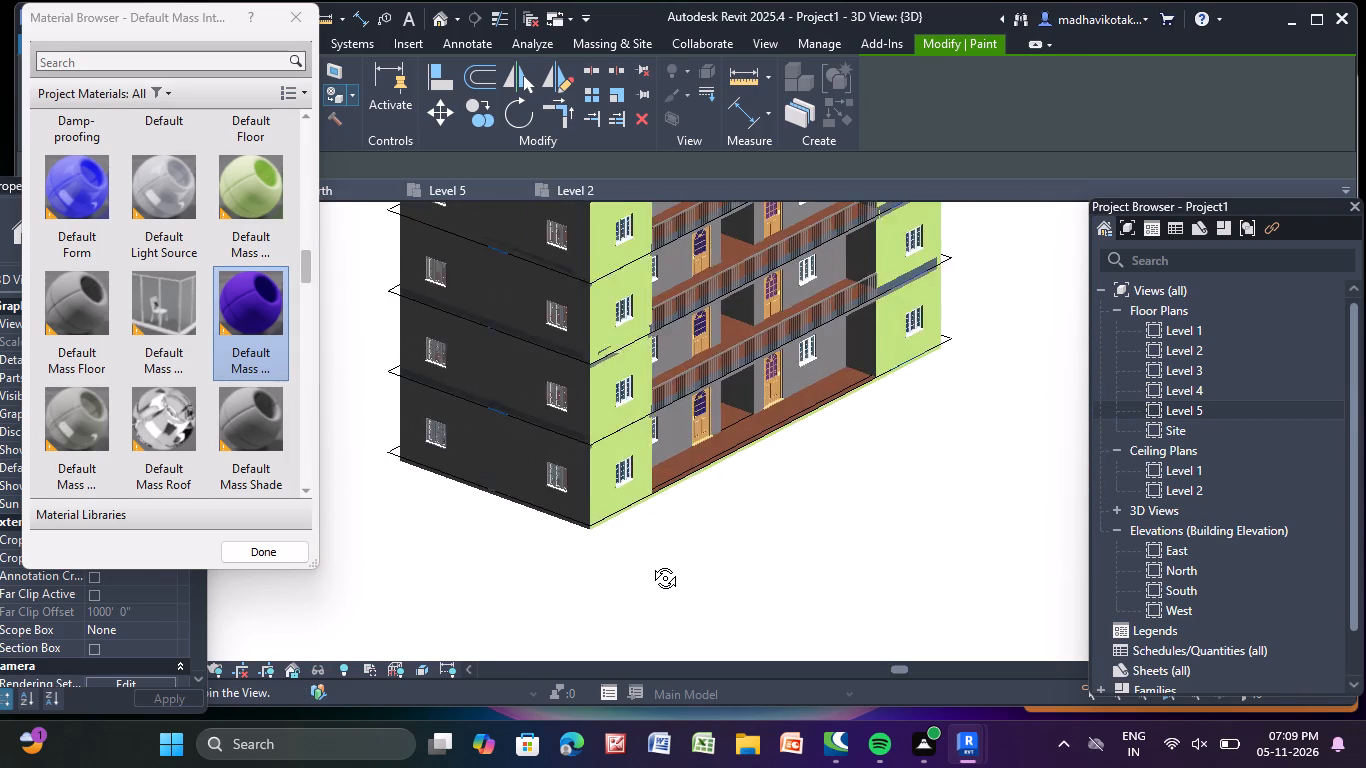
pyautogui.moveTo(650, 563); pyautogui.dragTo(514, 461, button='middle')
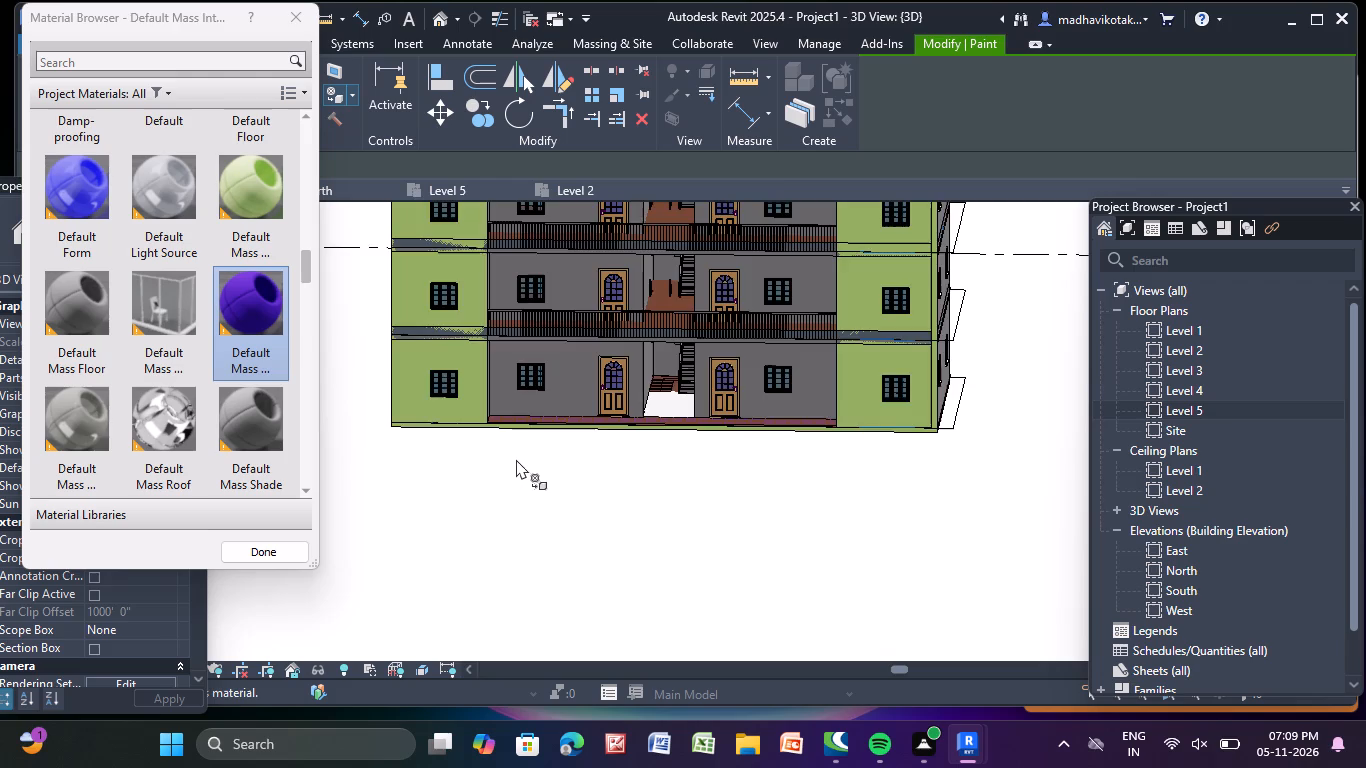
pyautogui.scroll(-4, 516, 459)
pyautogui.moveTo(516, 473); pyautogui.dragTo(523, 461, button='middle')
pyautogui.scroll(2, 537, 317)
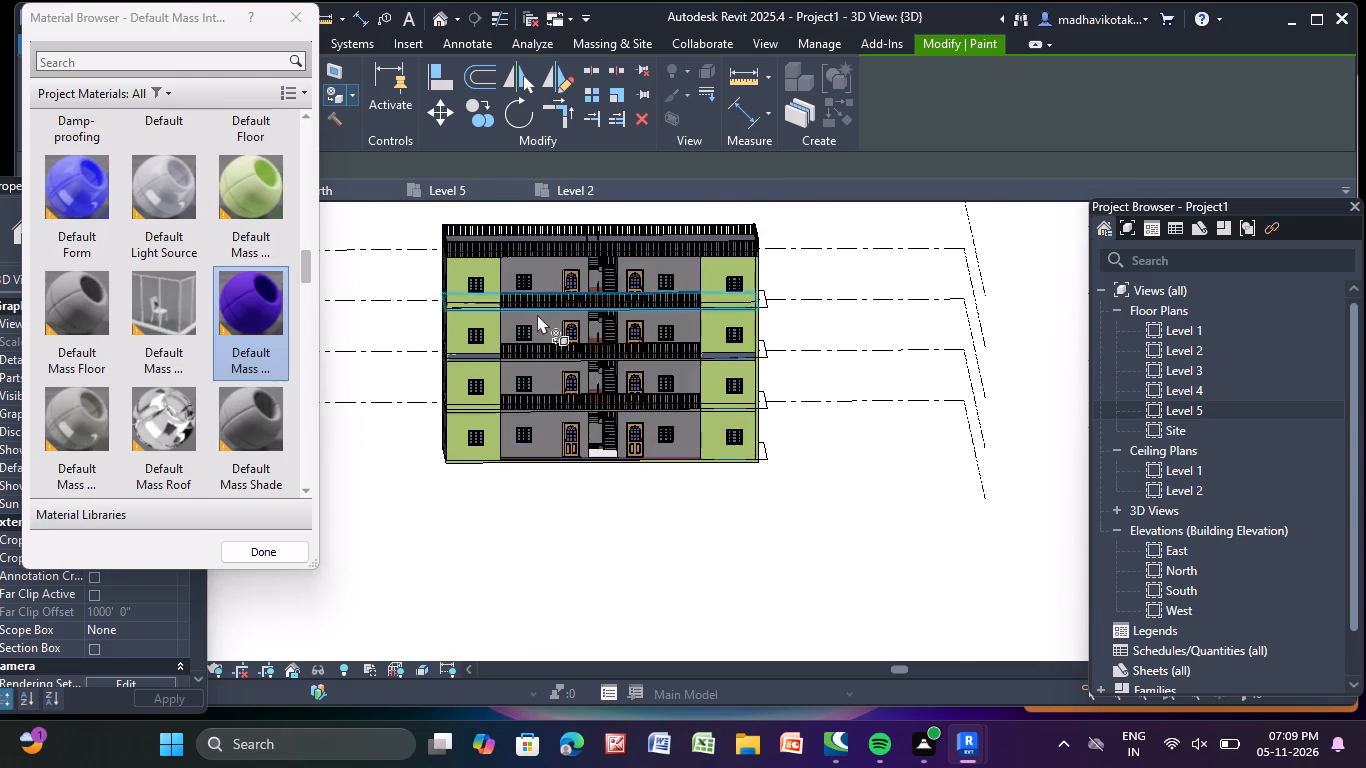
pyautogui.scroll(1, 537, 314)
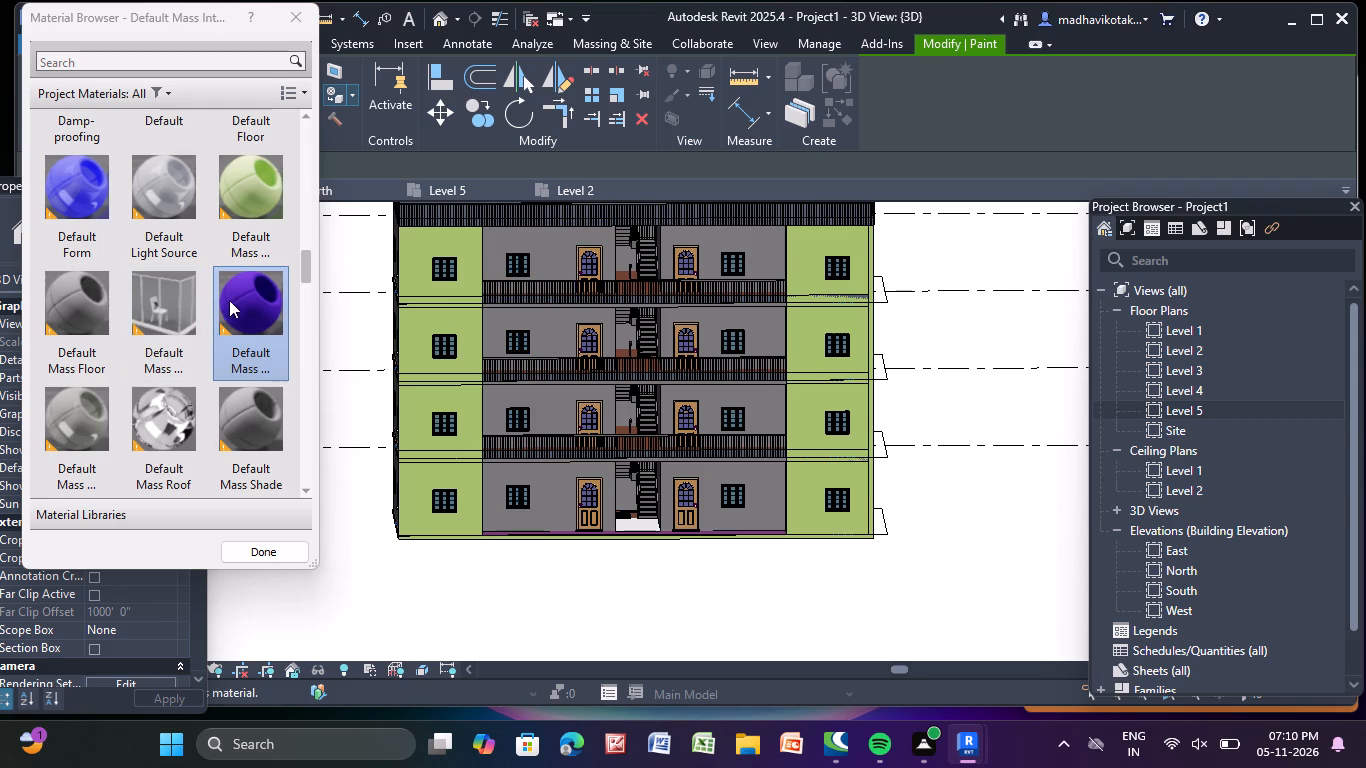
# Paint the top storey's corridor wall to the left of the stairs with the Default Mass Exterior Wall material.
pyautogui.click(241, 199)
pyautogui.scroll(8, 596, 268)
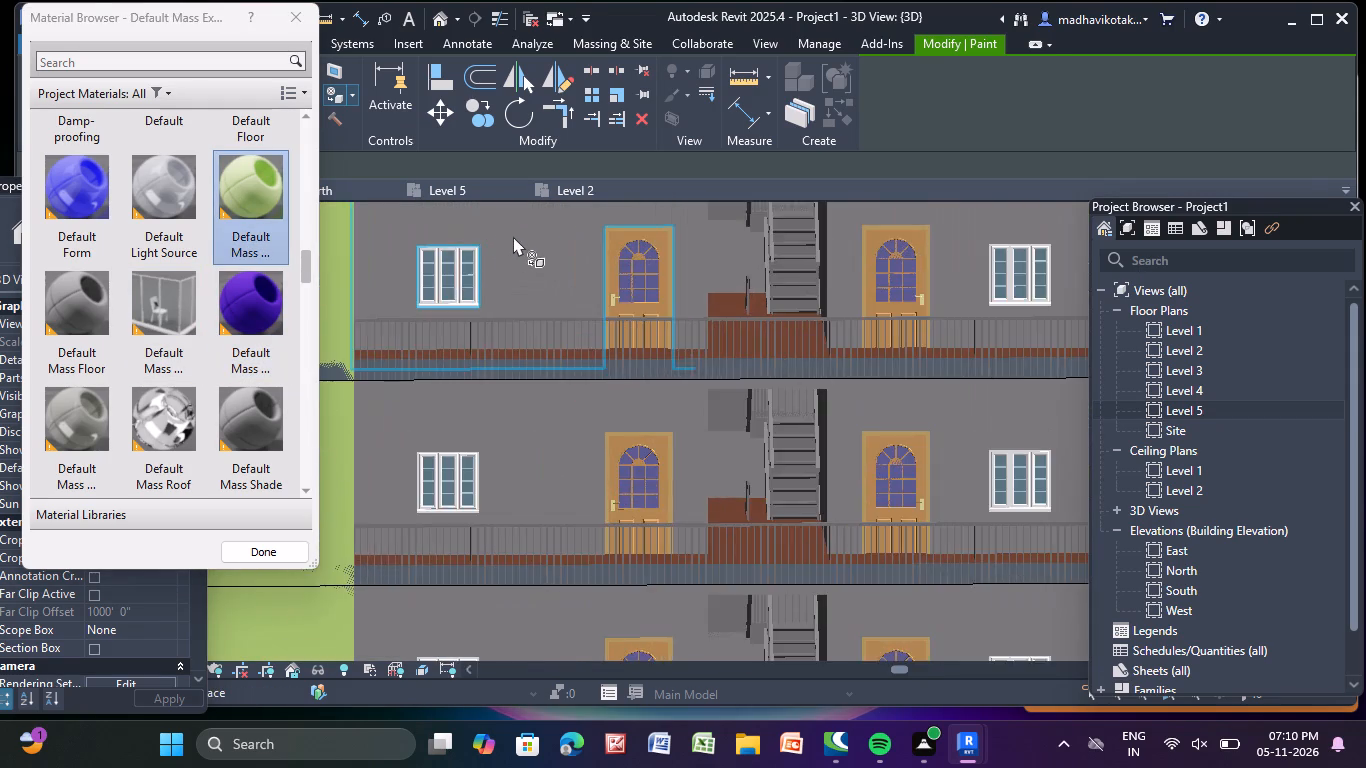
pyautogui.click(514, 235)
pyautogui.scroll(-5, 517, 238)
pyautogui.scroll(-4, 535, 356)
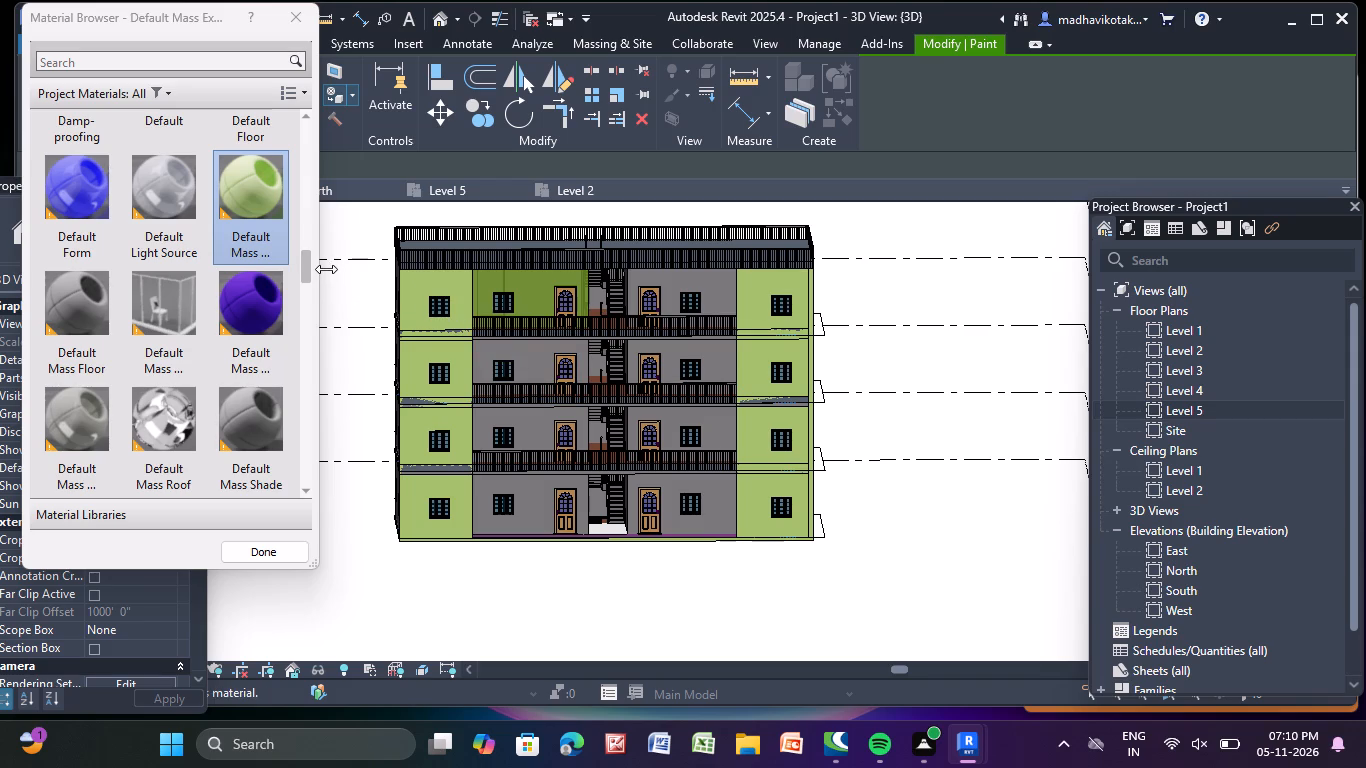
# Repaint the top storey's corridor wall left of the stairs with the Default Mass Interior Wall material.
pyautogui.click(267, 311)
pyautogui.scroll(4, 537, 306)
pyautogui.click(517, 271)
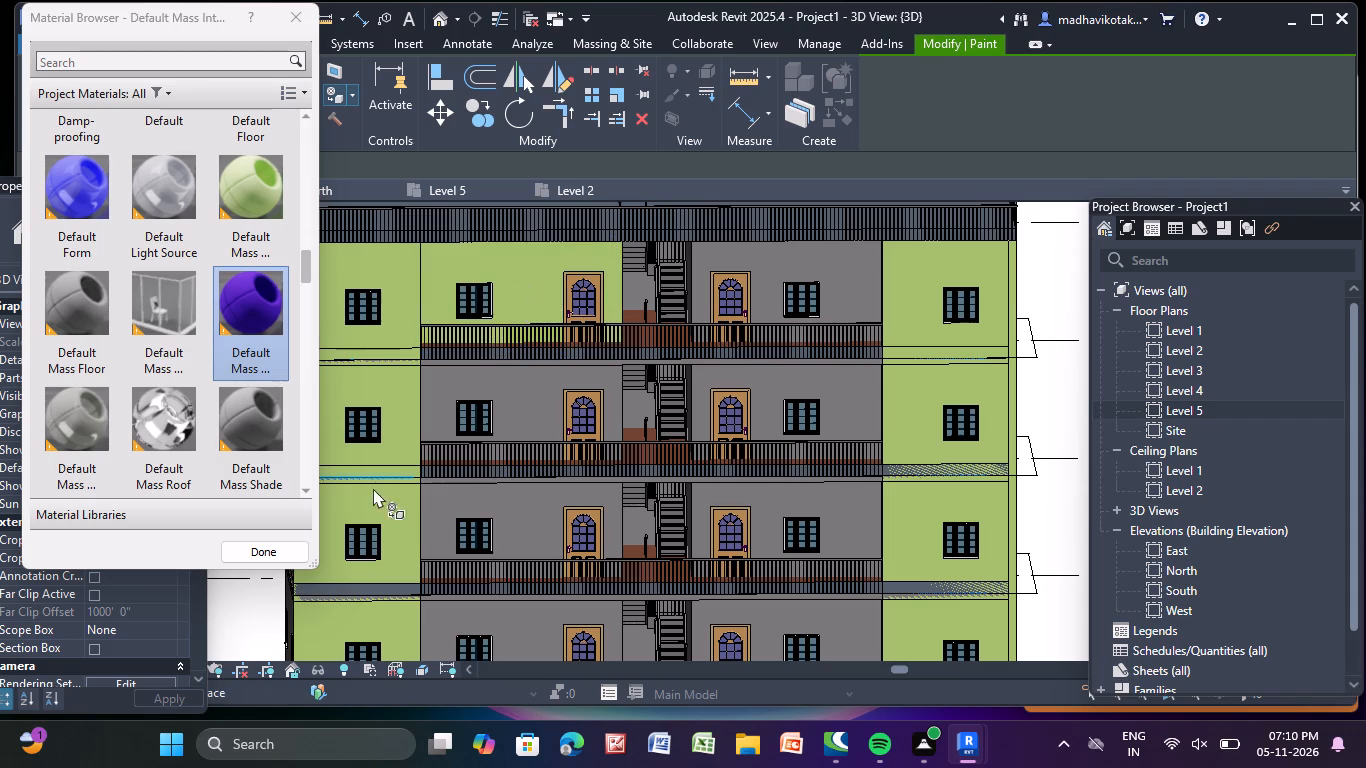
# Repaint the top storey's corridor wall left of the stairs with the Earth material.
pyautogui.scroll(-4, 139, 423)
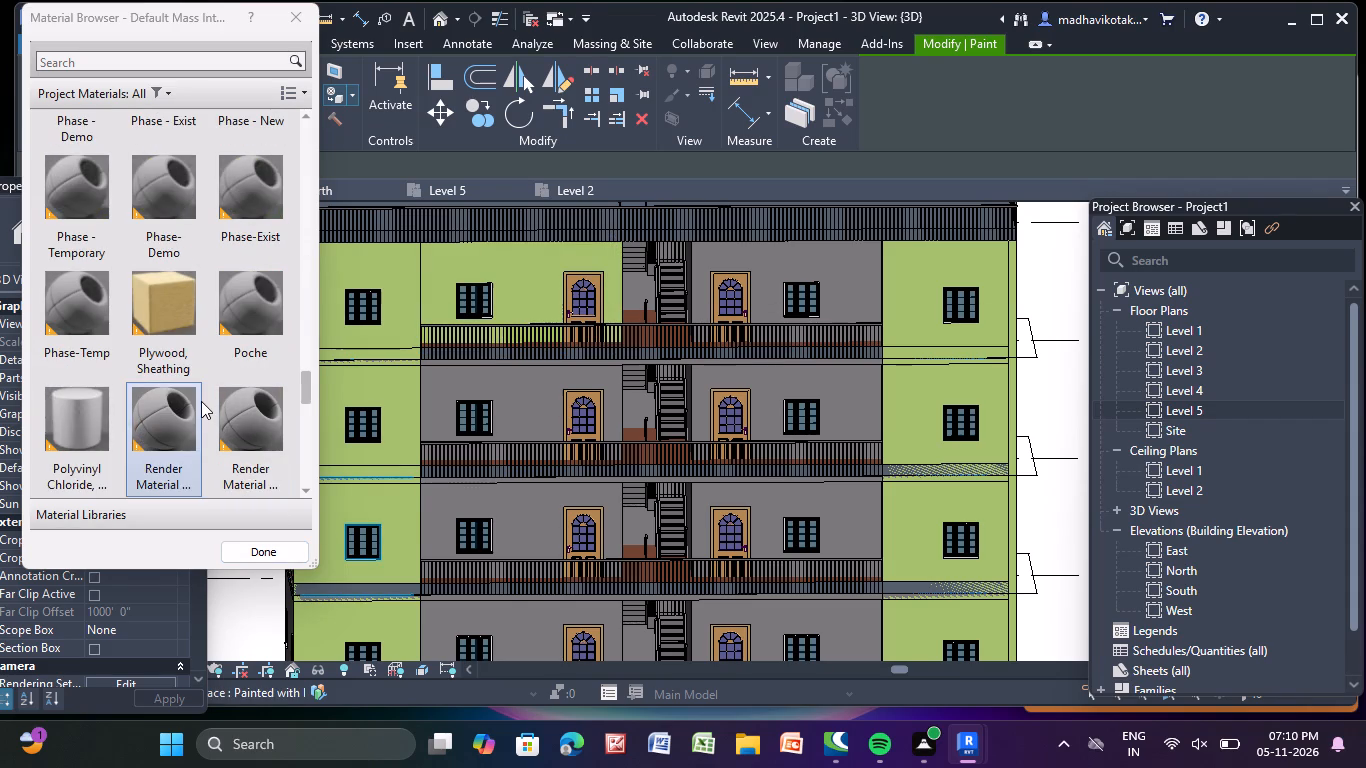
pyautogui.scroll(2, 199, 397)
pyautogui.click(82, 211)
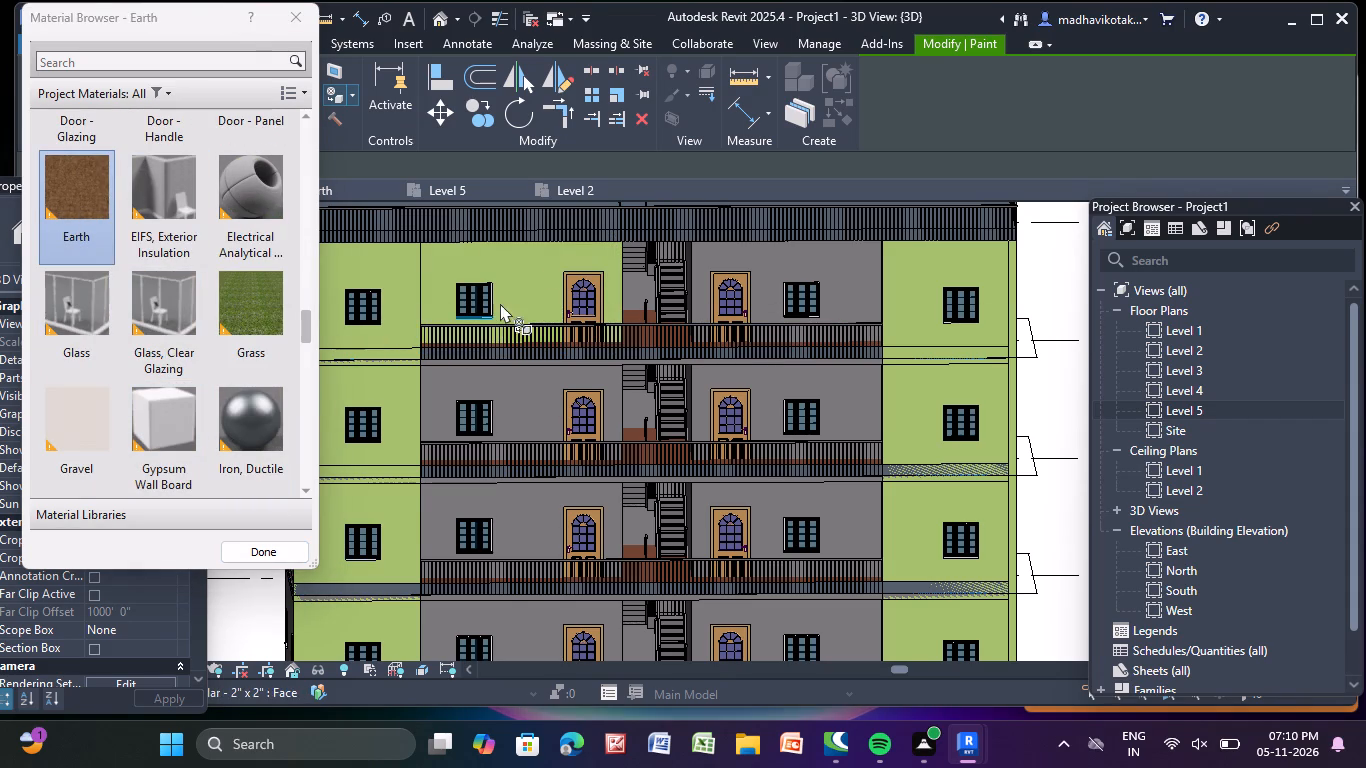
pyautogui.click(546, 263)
# Repaint the top storey's corridor wall left of the stairs with the Wood Planks material.
pyautogui.scroll(-7, 93, 362)
pyautogui.click(69, 406)
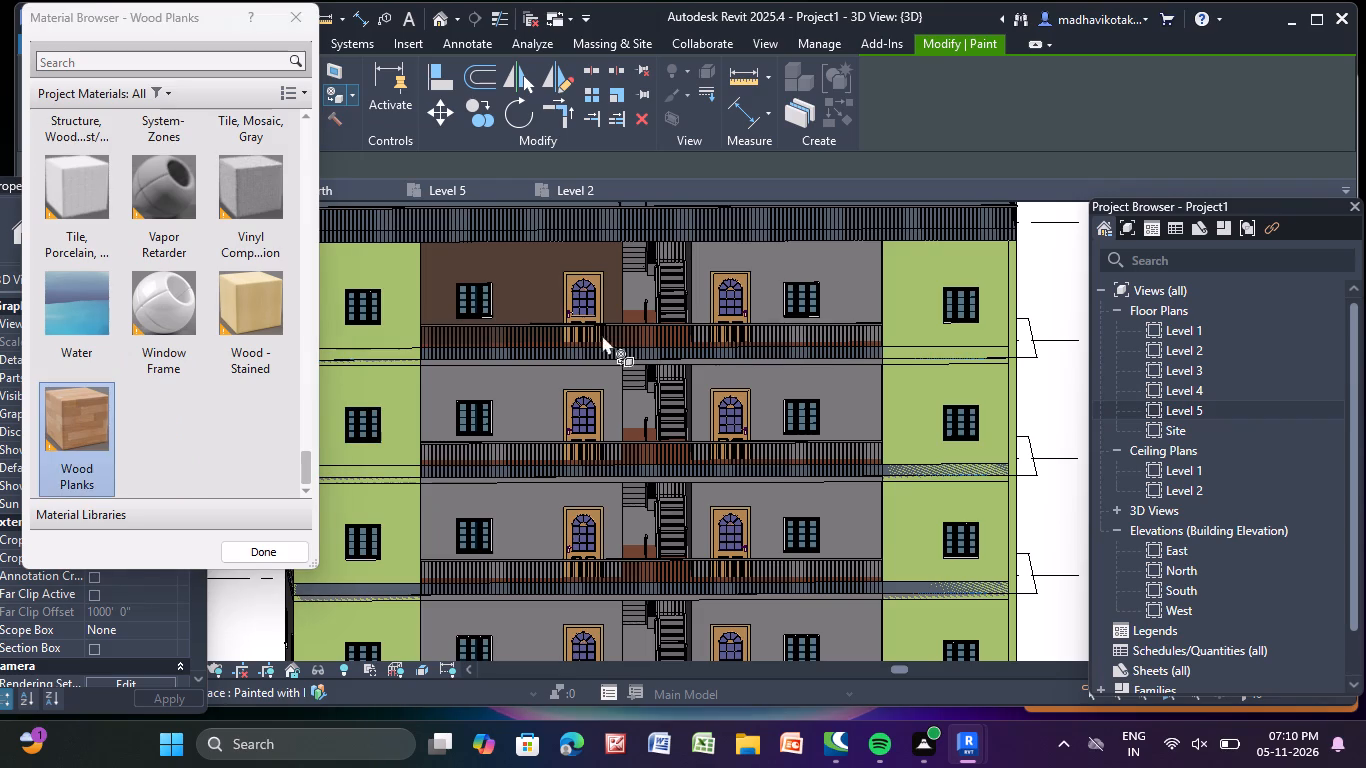
pyautogui.click(540, 279)
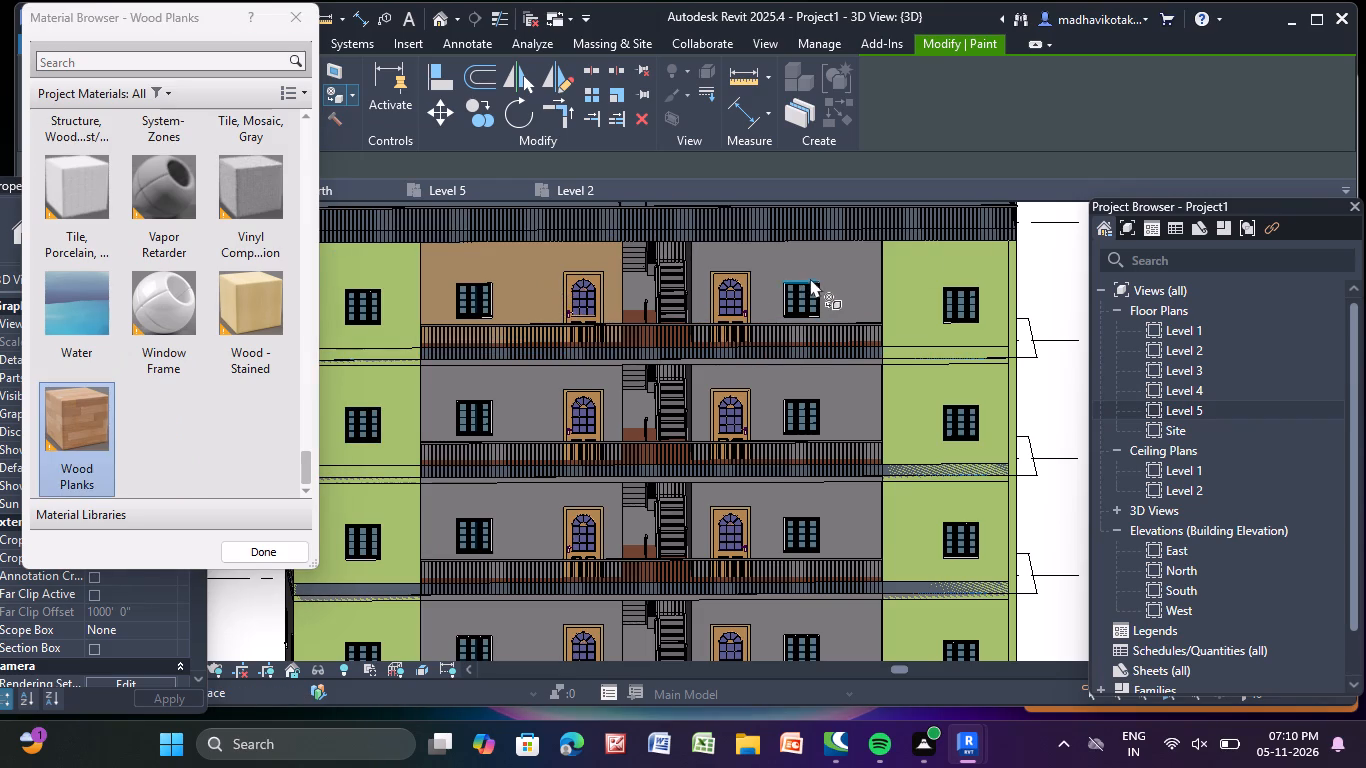
# Paint the remaining corridor walls on both sides of the stairs, on all four storeys, with the Wood Planks material.
pyautogui.click(826, 269)
pyautogui.click(842, 402)
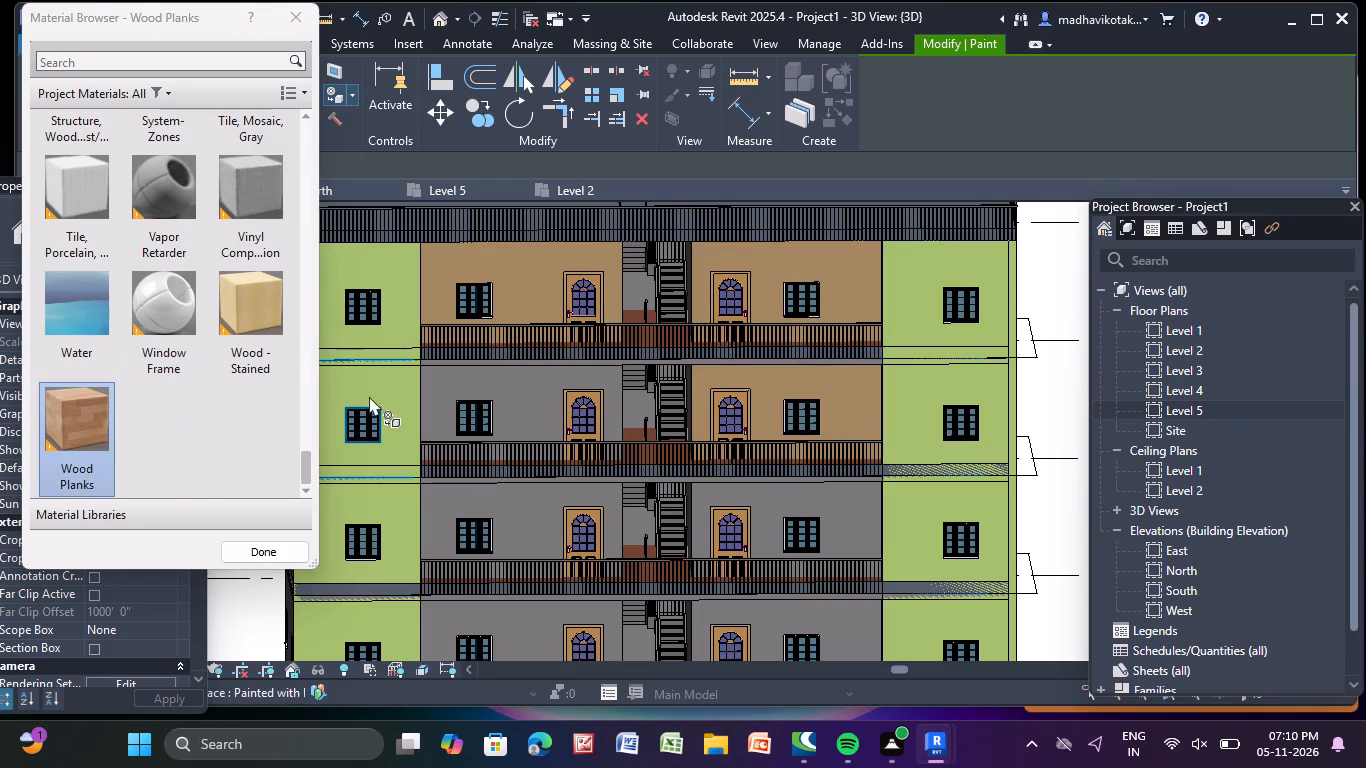
pyautogui.click(552, 379)
pyautogui.click(540, 499)
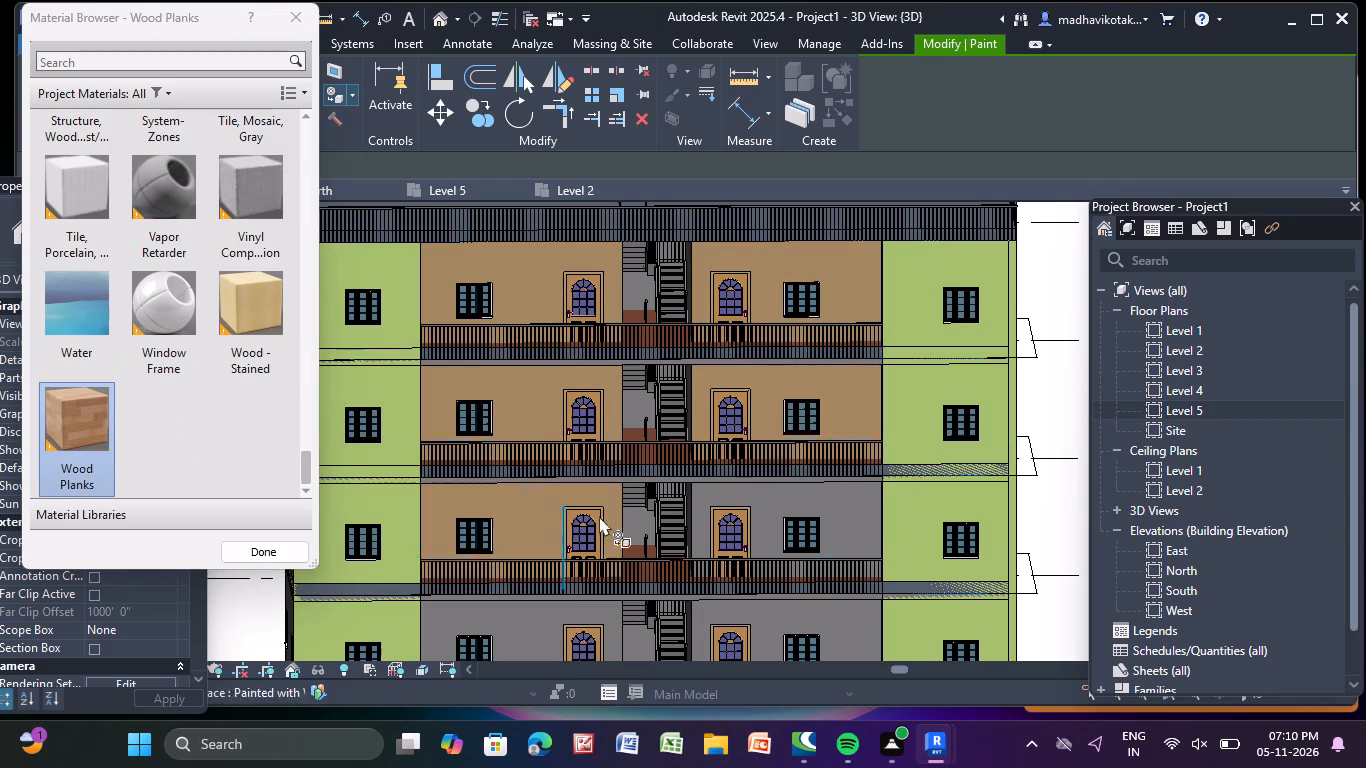
pyautogui.click(846, 491)
pyautogui.moveTo(833, 491); pyautogui.dragTo(867, 243, button='middle')
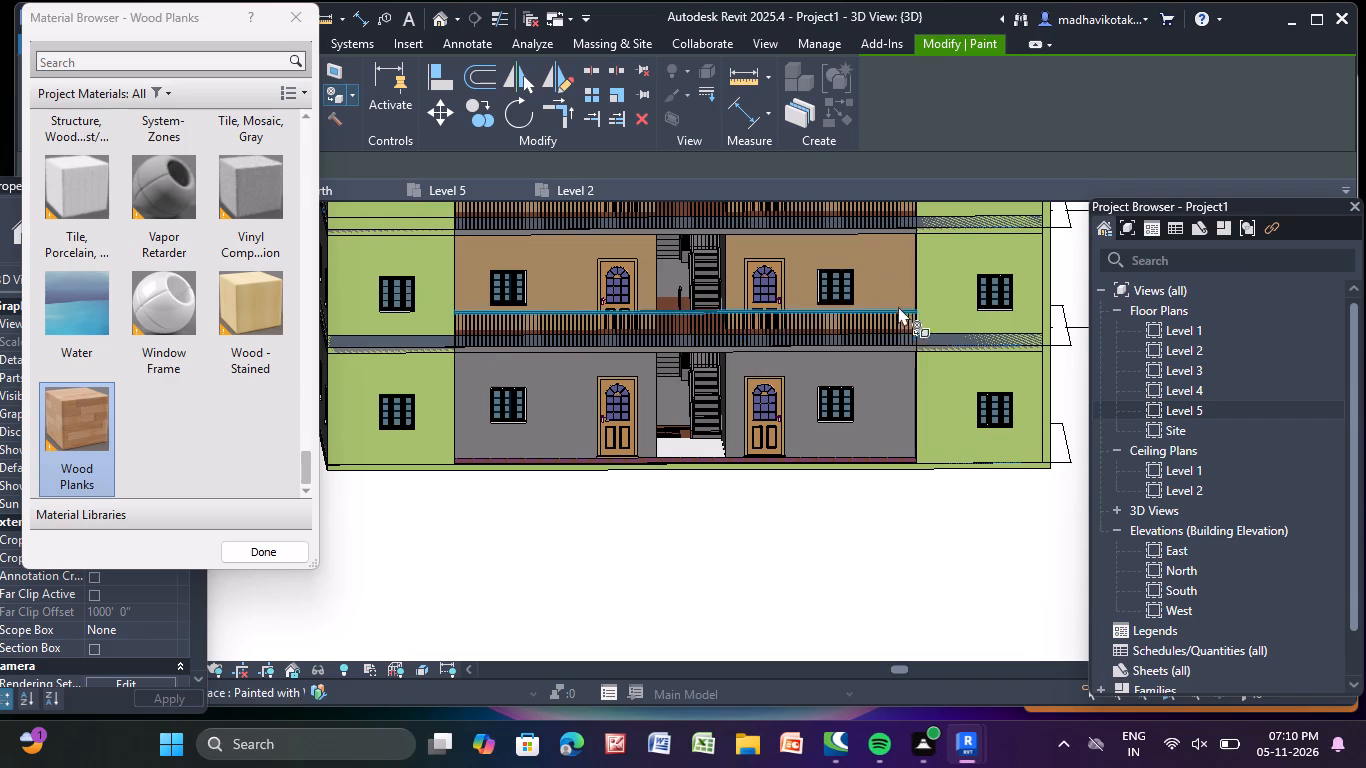
pyautogui.click(856, 369)
pyautogui.click(551, 373)
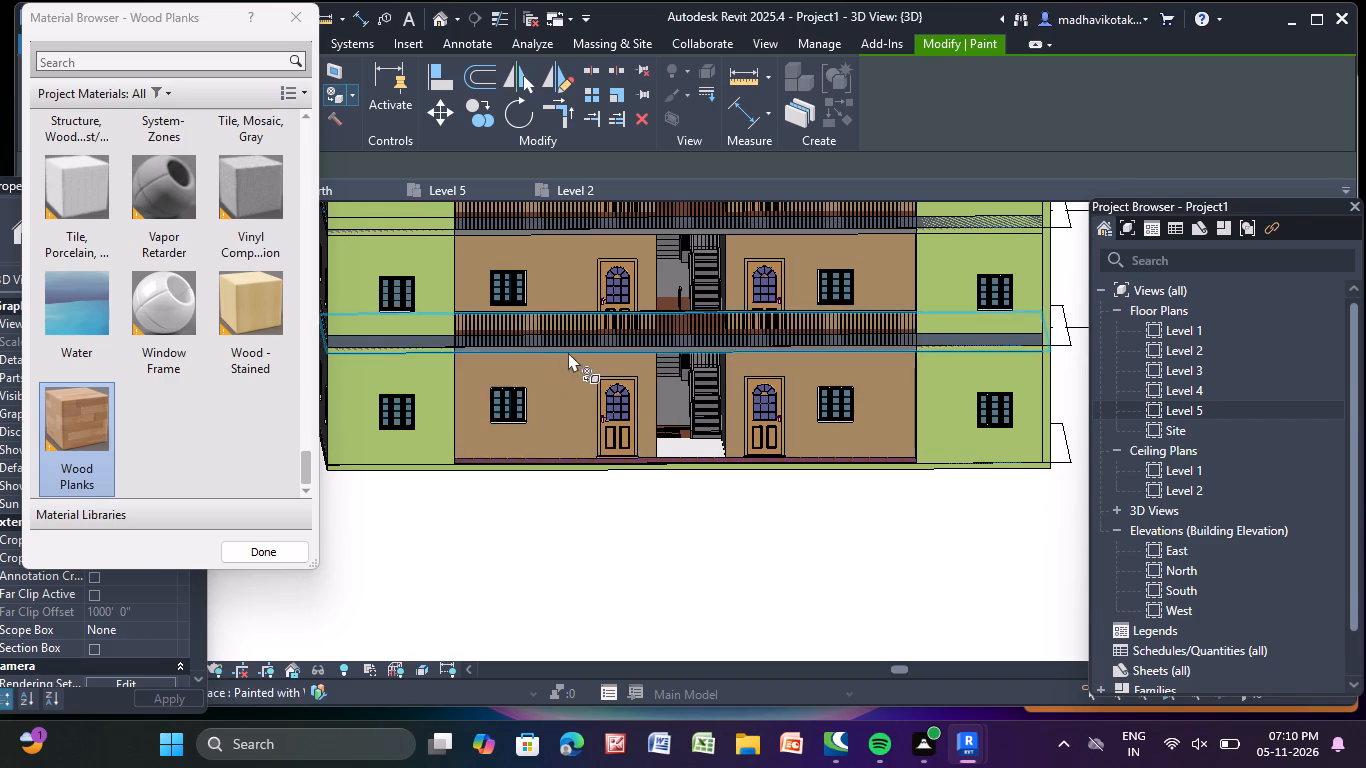
# Paint the wall surfaces inside the stairwell opening, down to the ground storey, with Wood Planks and close the material browser.
pyautogui.scroll(-5, 568, 352)
pyautogui.scroll(-1, 752, 504)
pyautogui.moveTo(743, 510); pyautogui.dragTo(748, 583, button='middle')
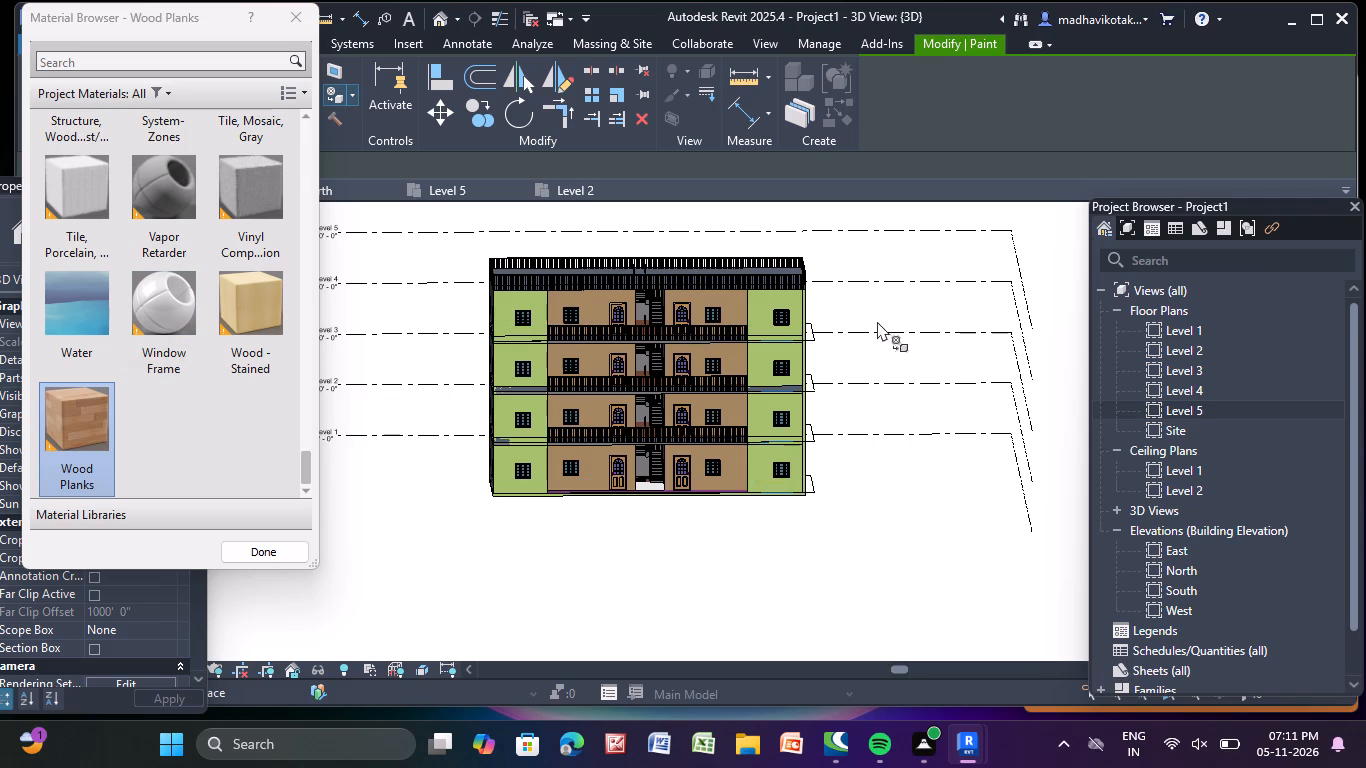
pyautogui.scroll(14, 644, 295)
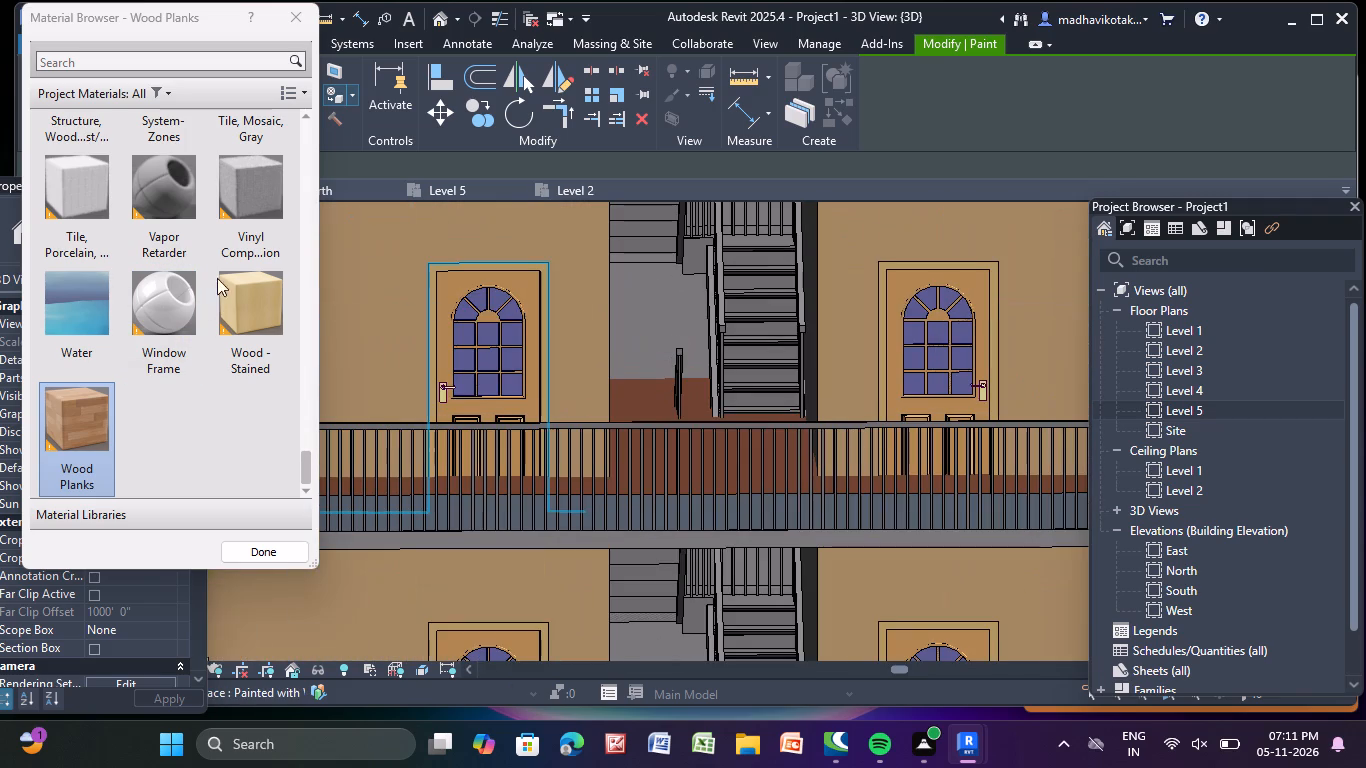
pyautogui.click(75, 435)
pyautogui.click(644, 305)
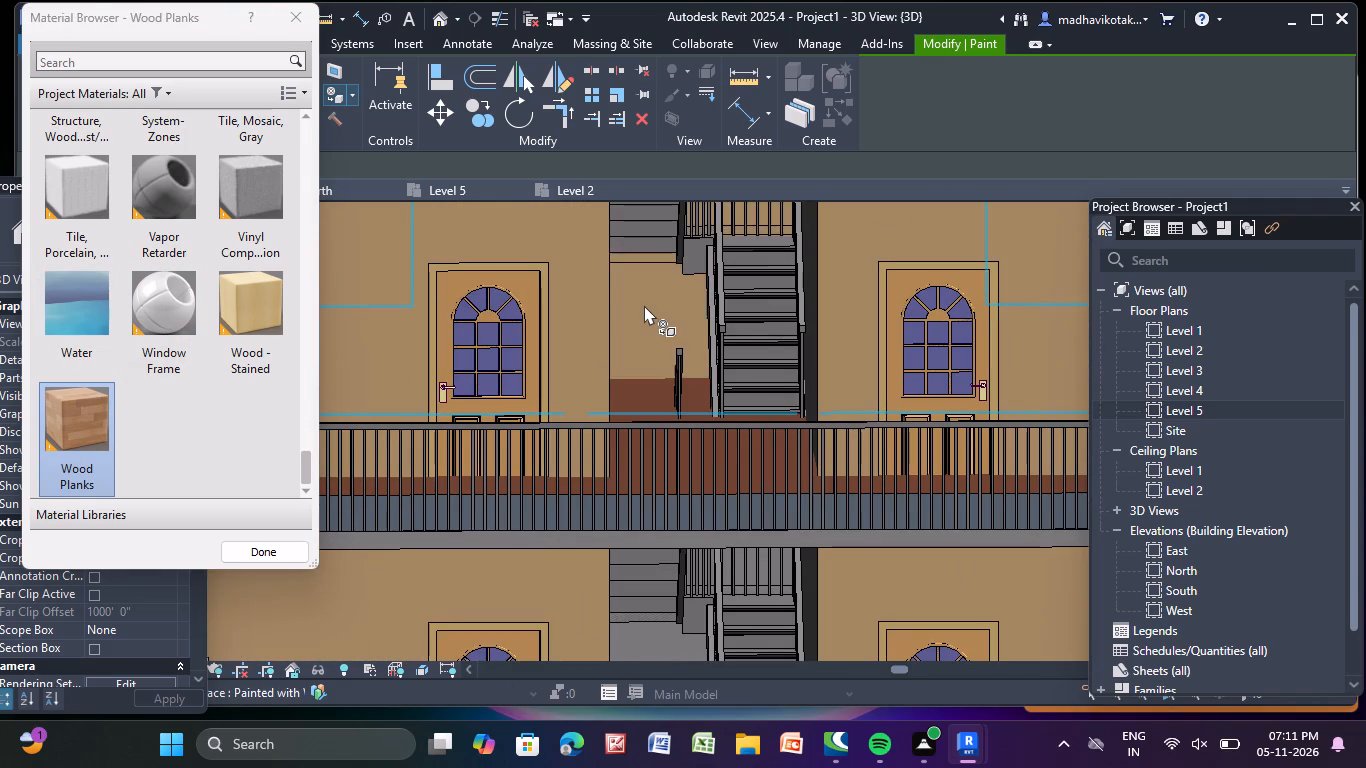
pyautogui.scroll(2, 644, 303)
pyautogui.scroll(-5, 644, 301)
pyautogui.click(631, 542)
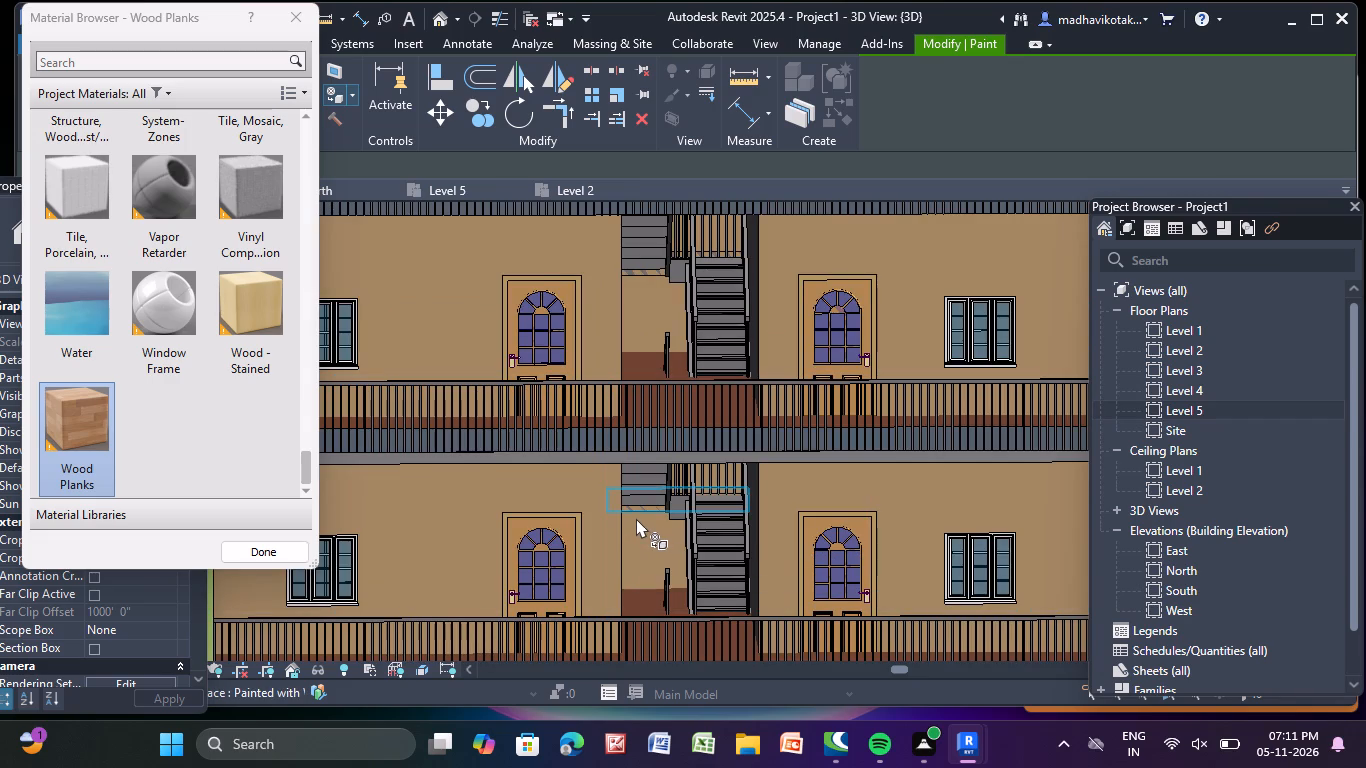
pyautogui.moveTo(637, 518); pyautogui.dragTo(528, 5, button='middle')
pyautogui.click(545, 521)
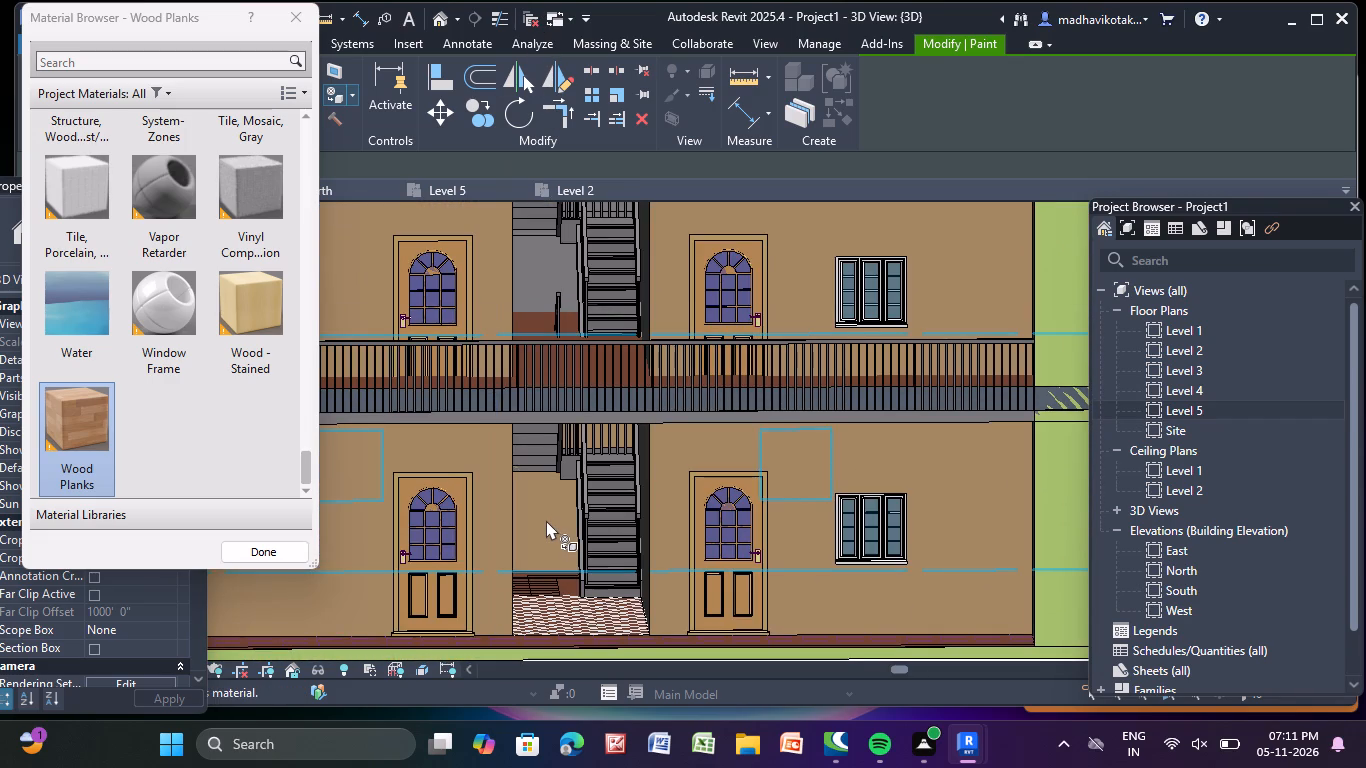
pyautogui.moveTo(547, 514); pyautogui.dragTo(548, 307, button='middle')
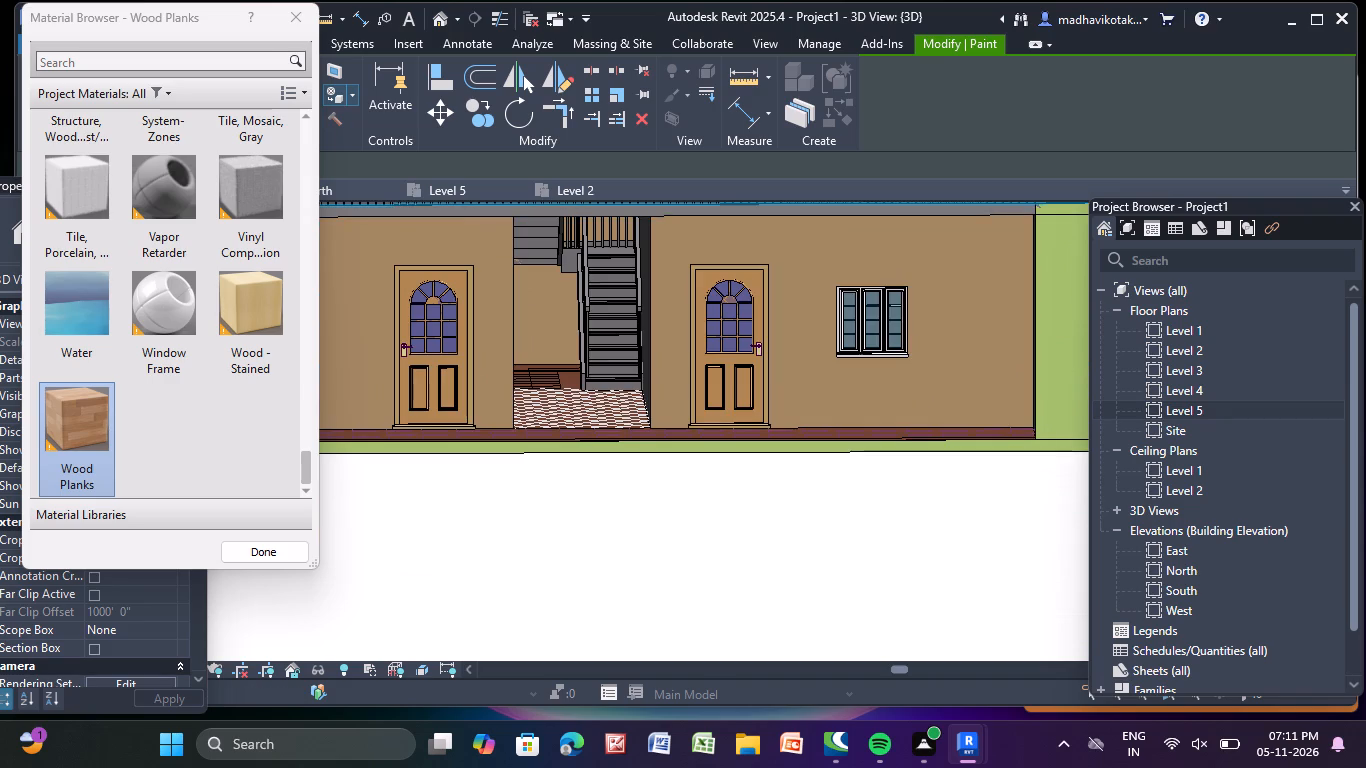
pyautogui.click(296, 11)
# Paint the short side facade with two windows per storey, on all four storeys, with the Wood Planks material.
pyautogui.scroll(-5, 407, 464)
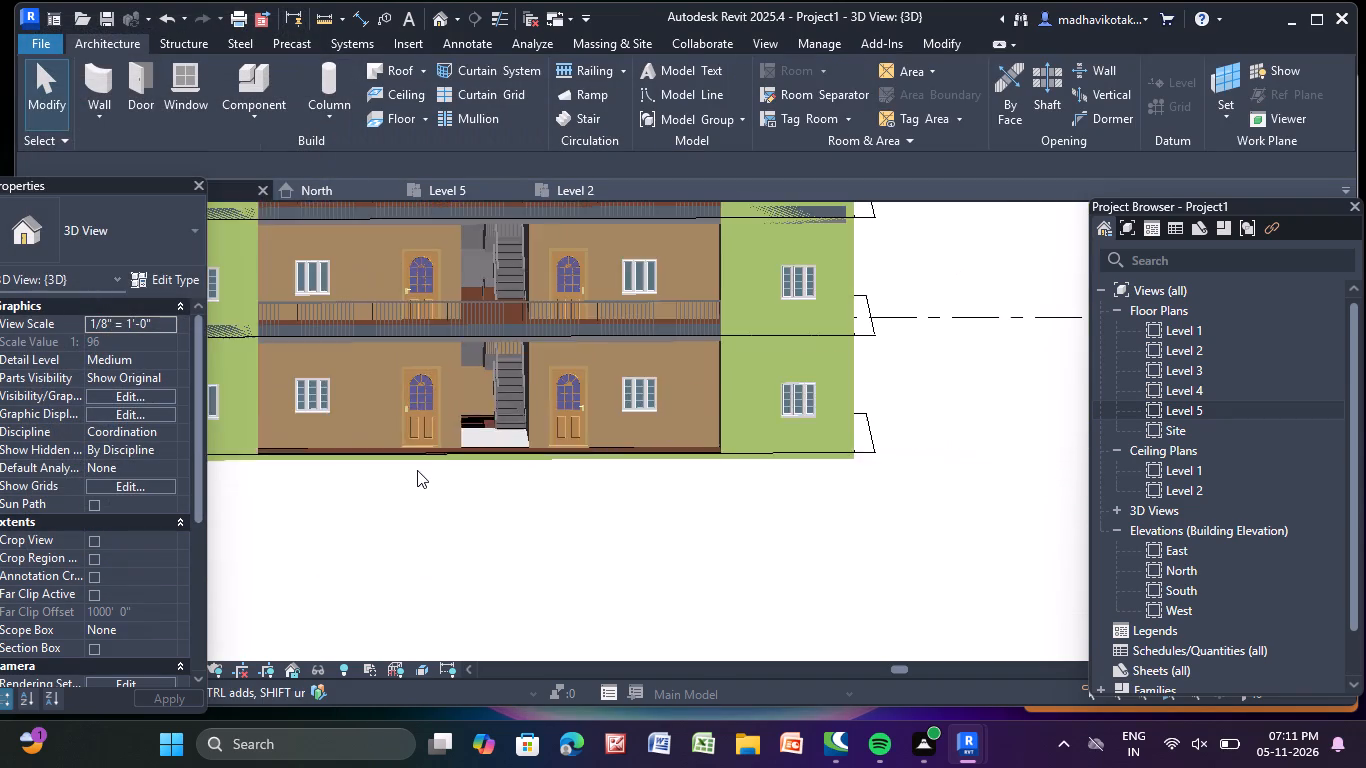
pyautogui.scroll(-5, 464, 464)
pyautogui.moveTo(706, 489); pyautogui.dragTo(737, 595, button='middle')
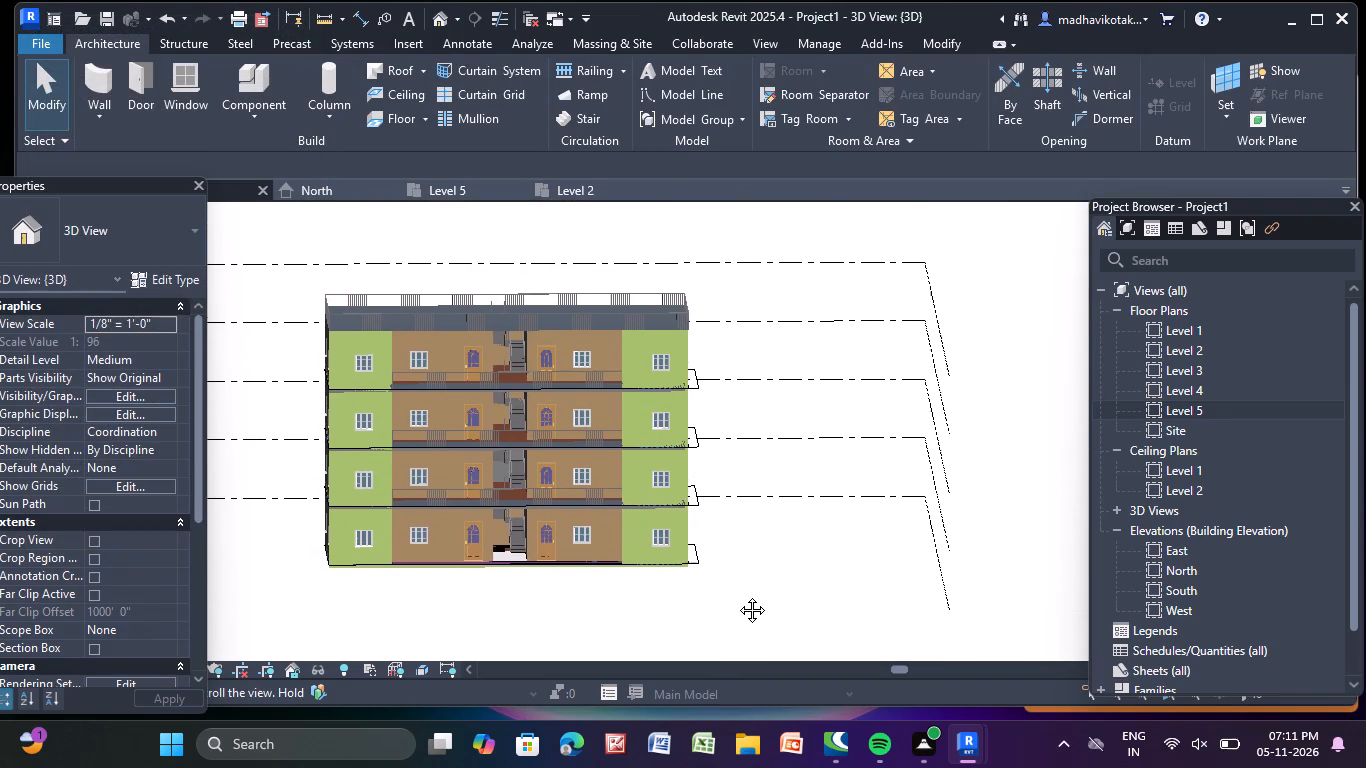
pyautogui.moveTo(737, 595); pyautogui.dragTo(744, 580, button='middle')
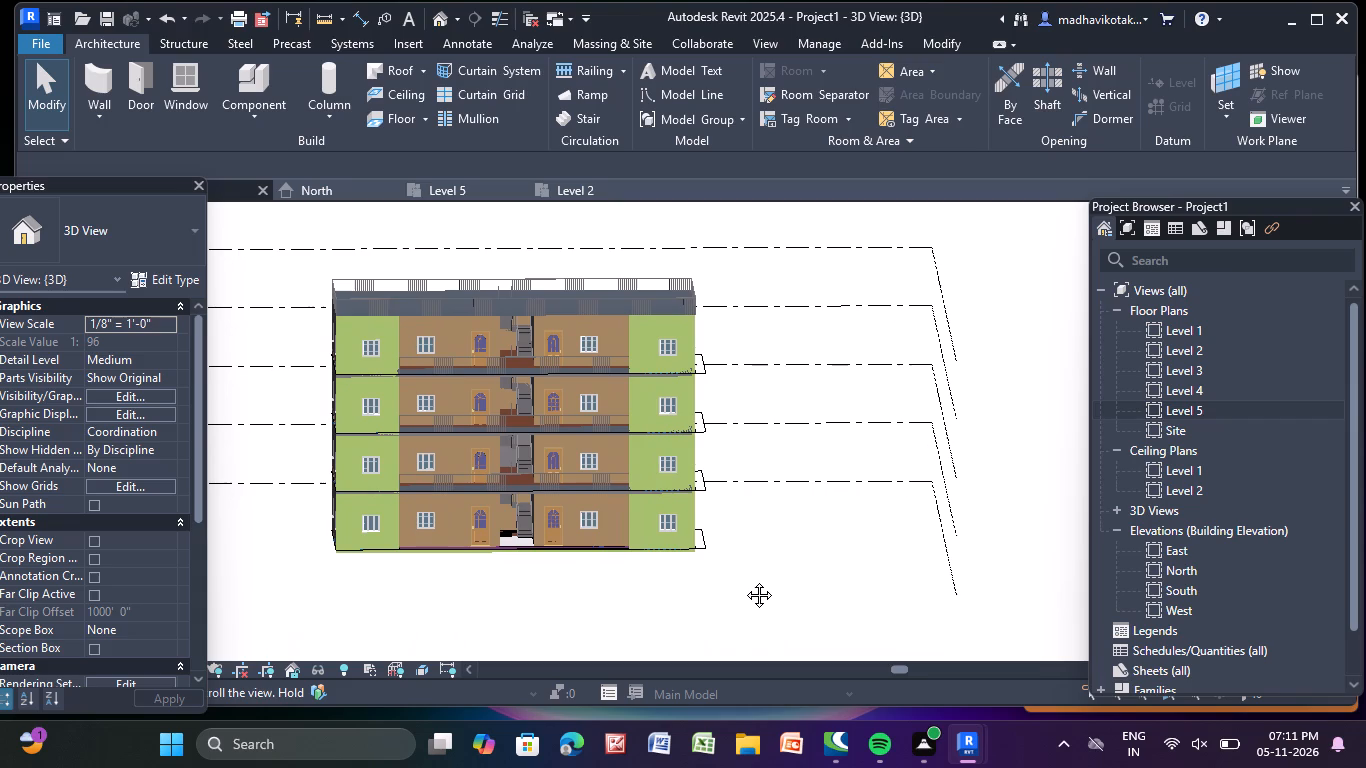
pyautogui.moveTo(744, 580); pyautogui.dragTo(533, 595, button='middle')
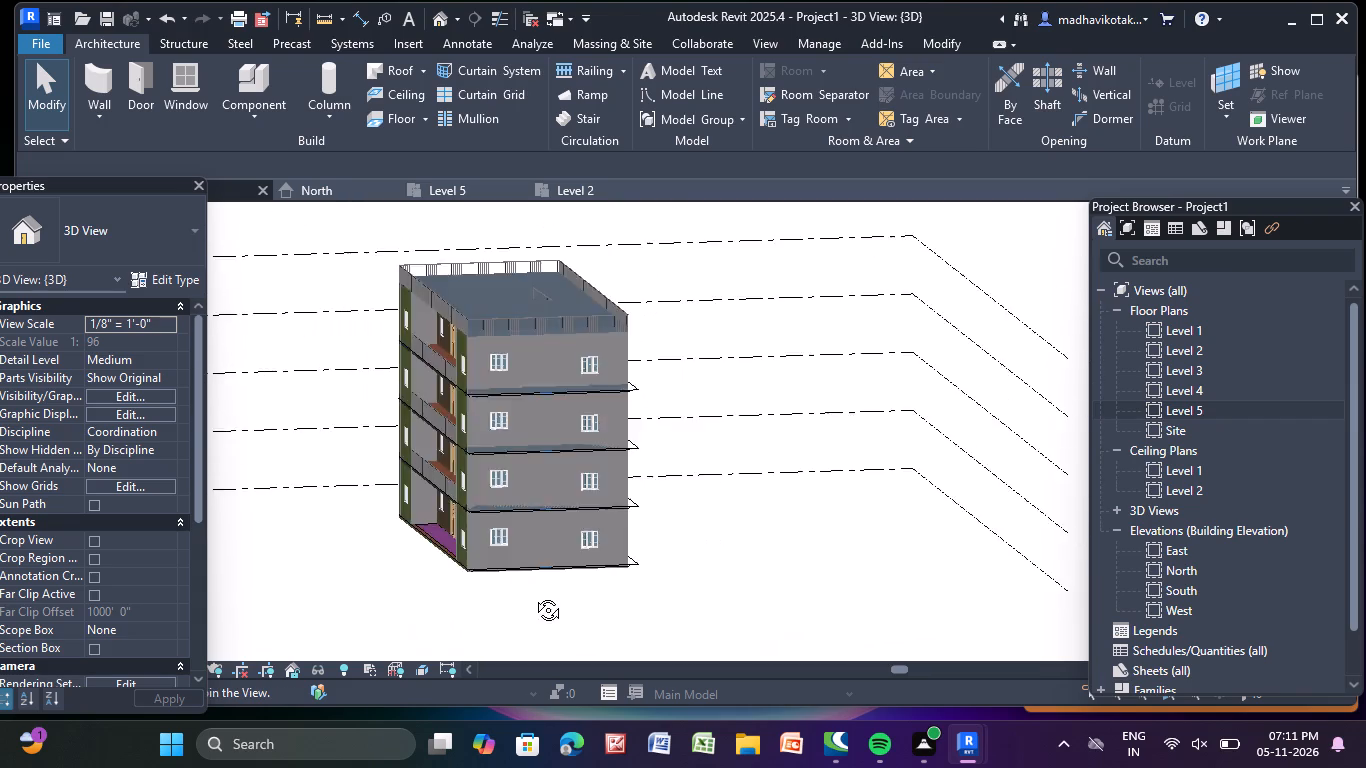
pyautogui.moveTo(533, 595); pyautogui.dragTo(513, 593, button='middle')
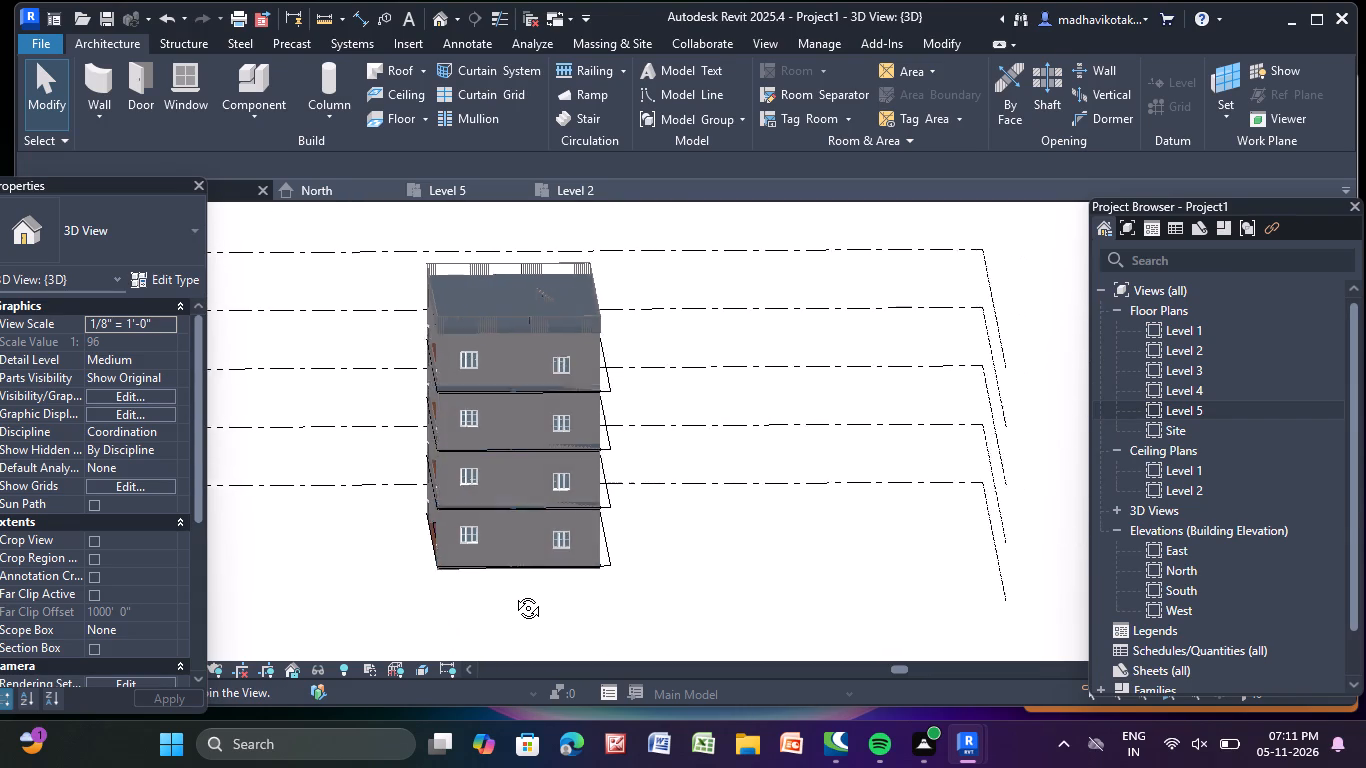
pyautogui.moveTo(513, 593); pyautogui.dragTo(505, 597, button='middle')
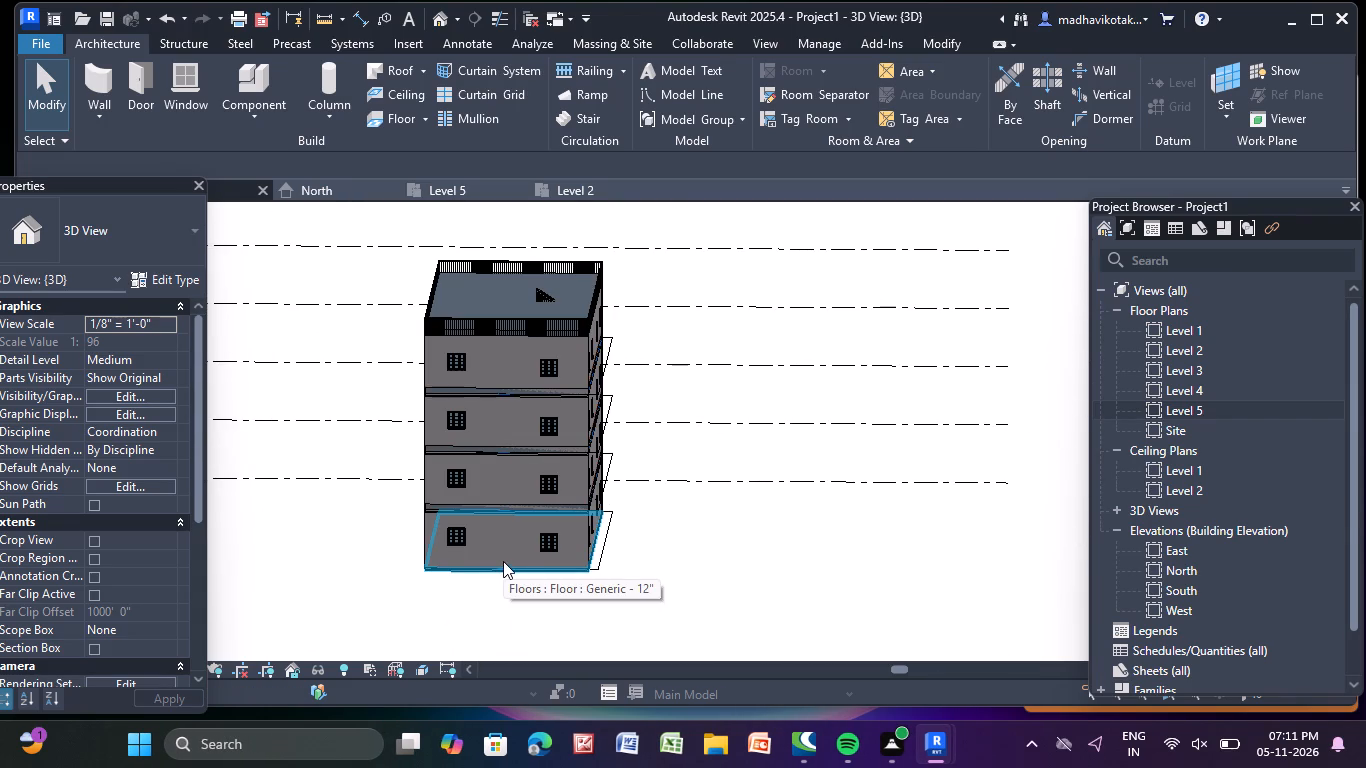
pyautogui.click(674, 101)
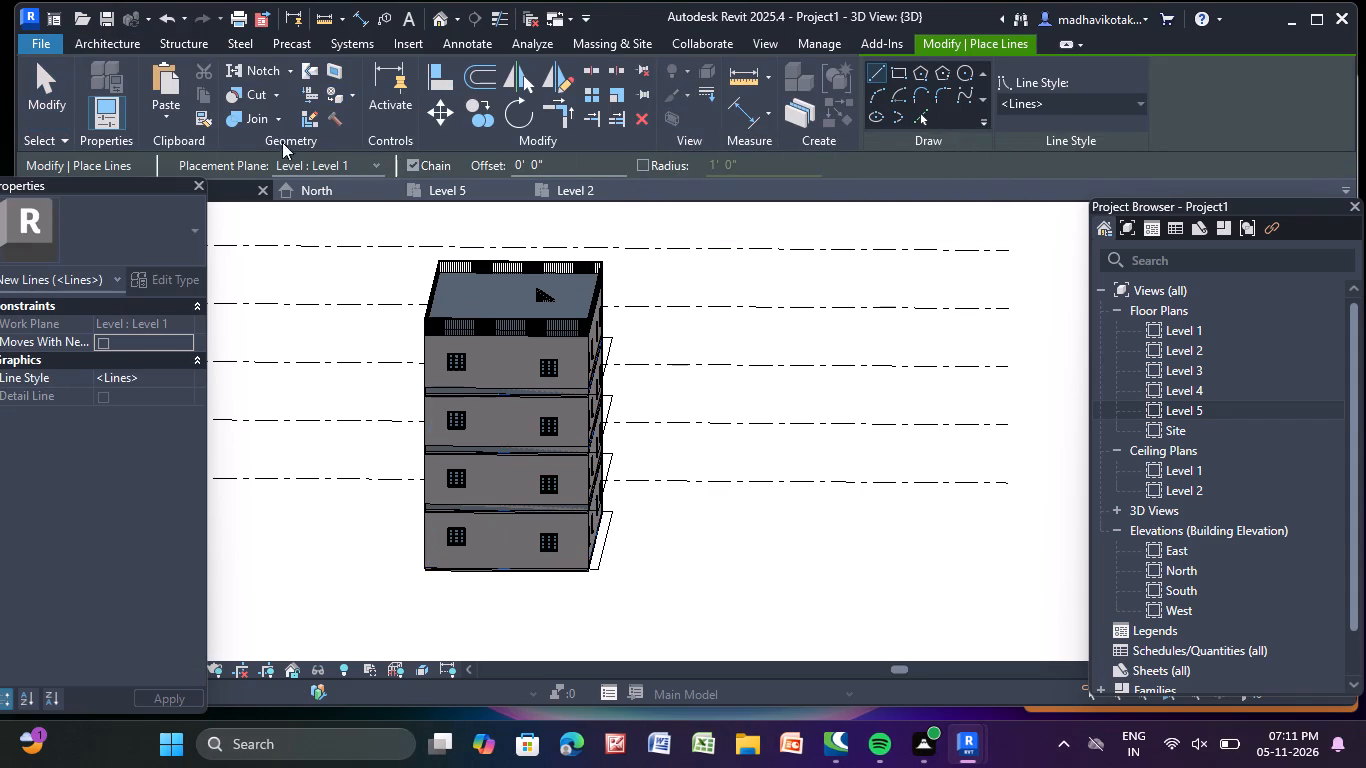
pyautogui.click(351, 92)
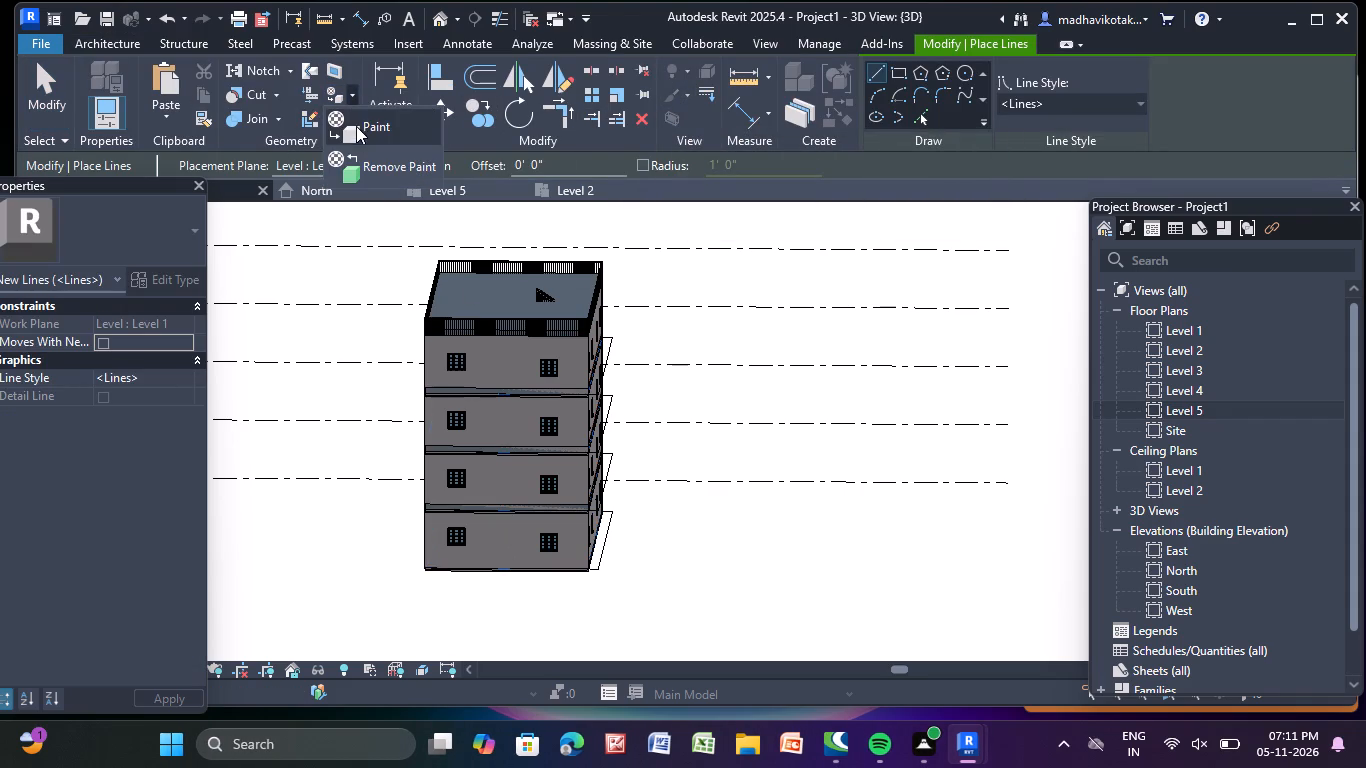
pyautogui.click(357, 131)
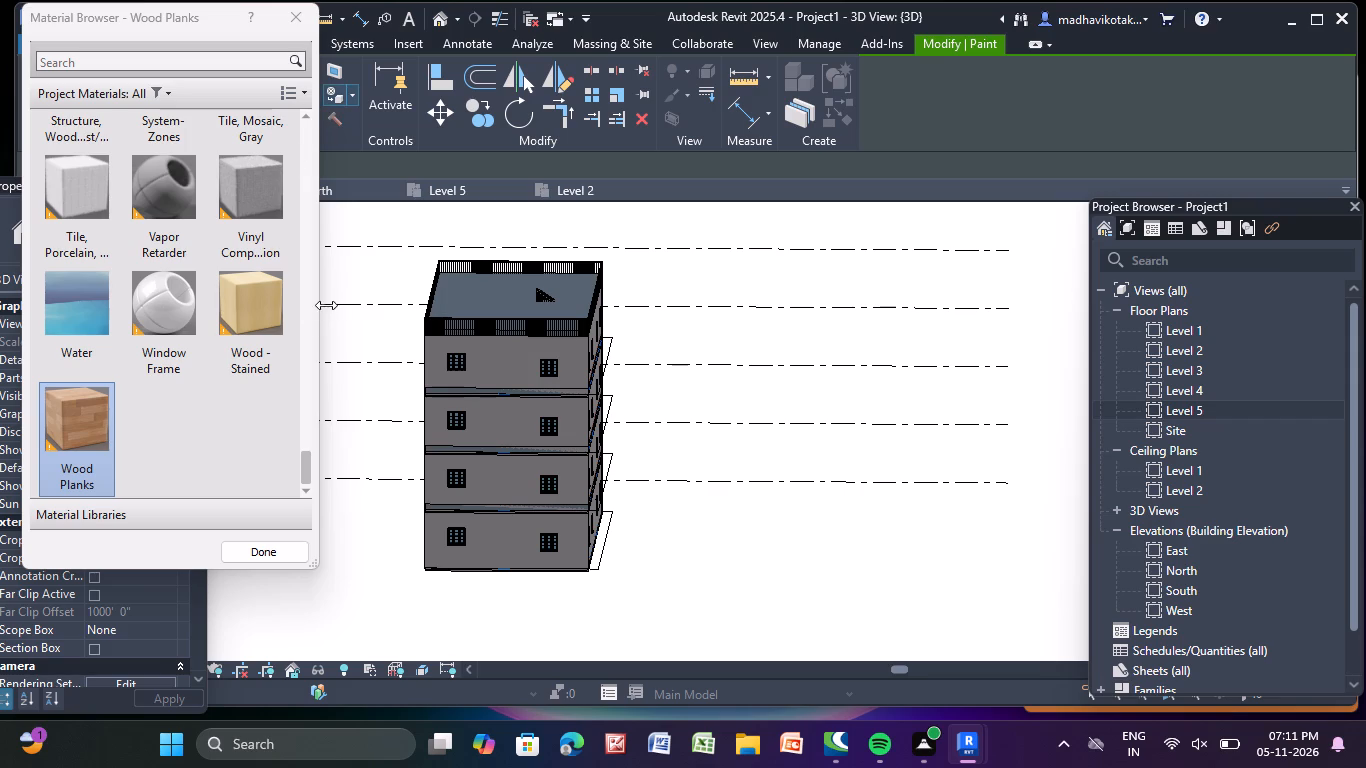
pyautogui.click(44, 415)
pyautogui.scroll(5, 462, 333)
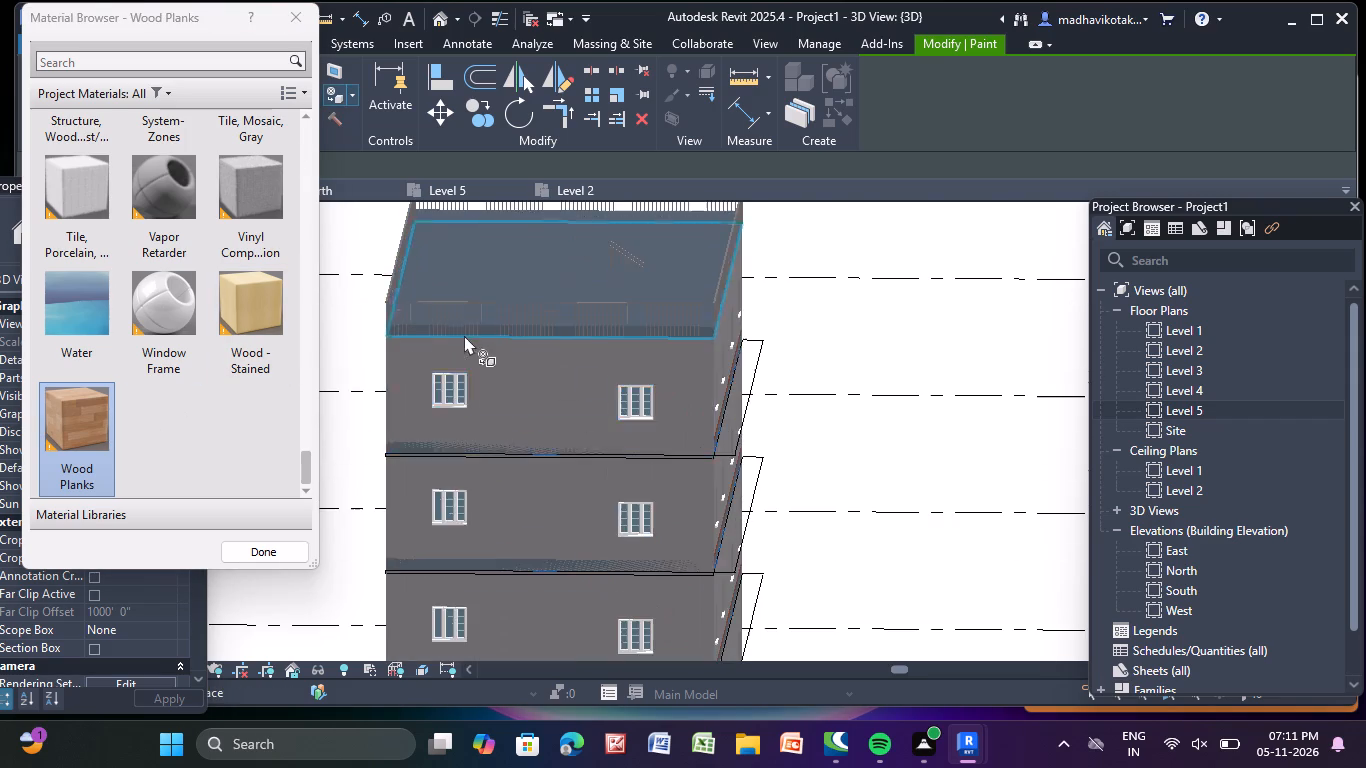
pyautogui.click(495, 407)
pyautogui.click(537, 499)
pyautogui.moveTo(530, 518); pyautogui.dragTo(615, 257, button='middle')
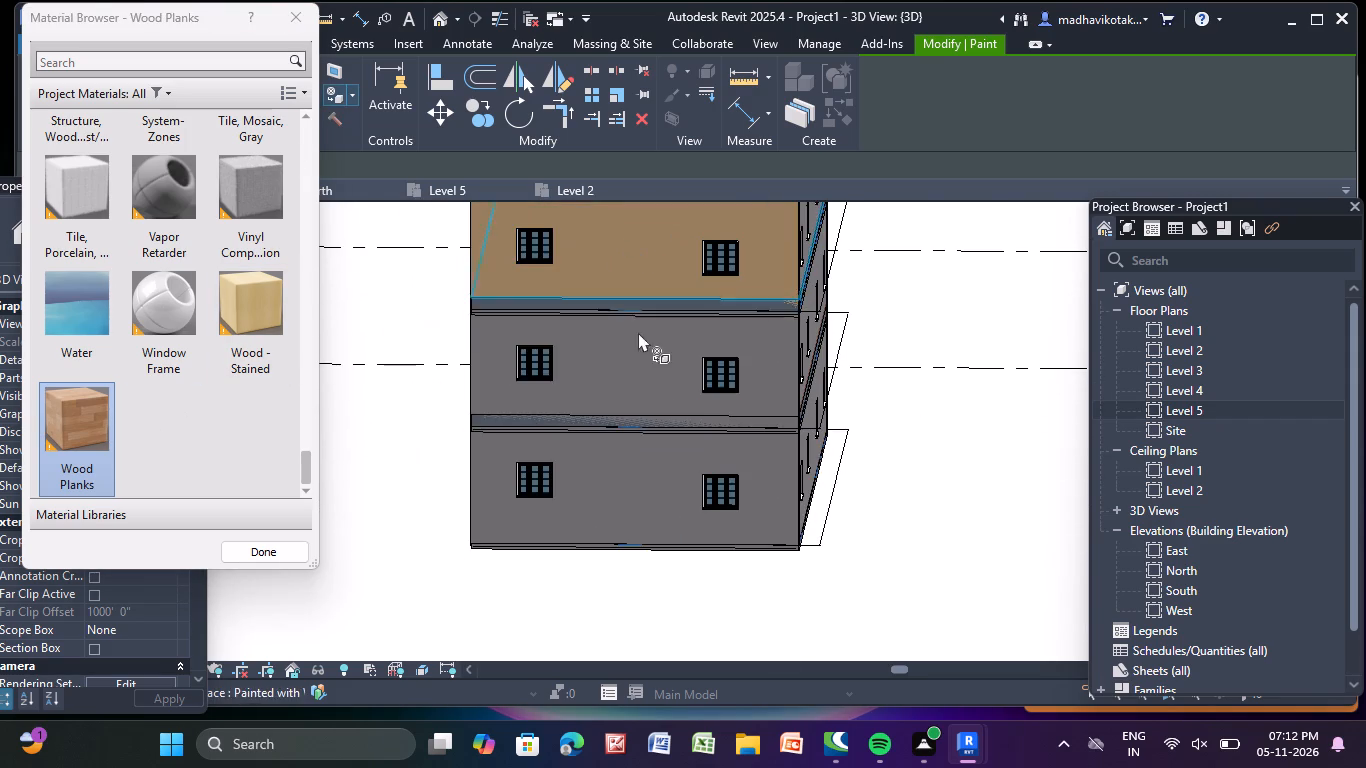
pyautogui.click(646, 365)
pyautogui.click(664, 459)
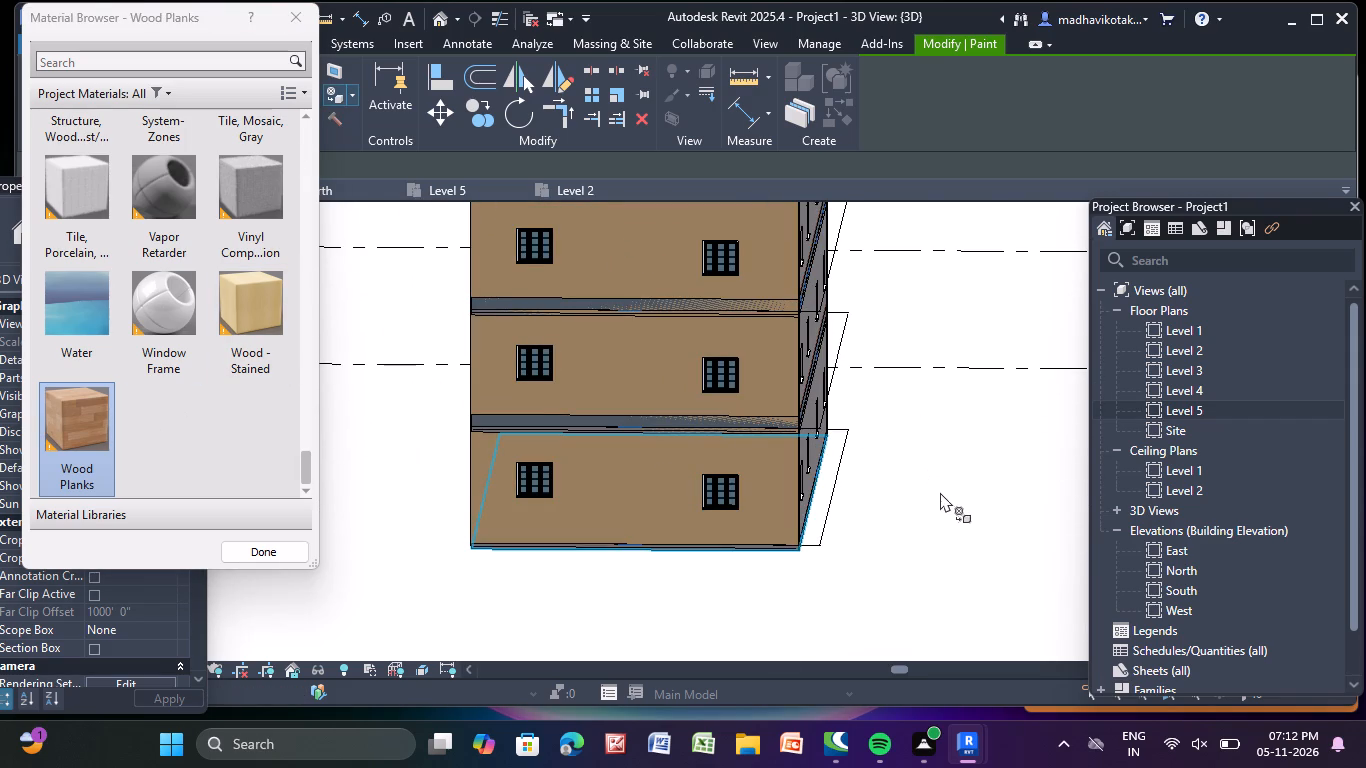
# Paint the long rear facade with four windows per storey, on all four storeys, with the Wood Planks material.
pyautogui.keyDown('shift'); pyautogui.moveTo(940, 492); pyautogui.dragTo(787, 525, button='middle'); pyautogui.keyUp('shift')
pyautogui.click(733, 481)
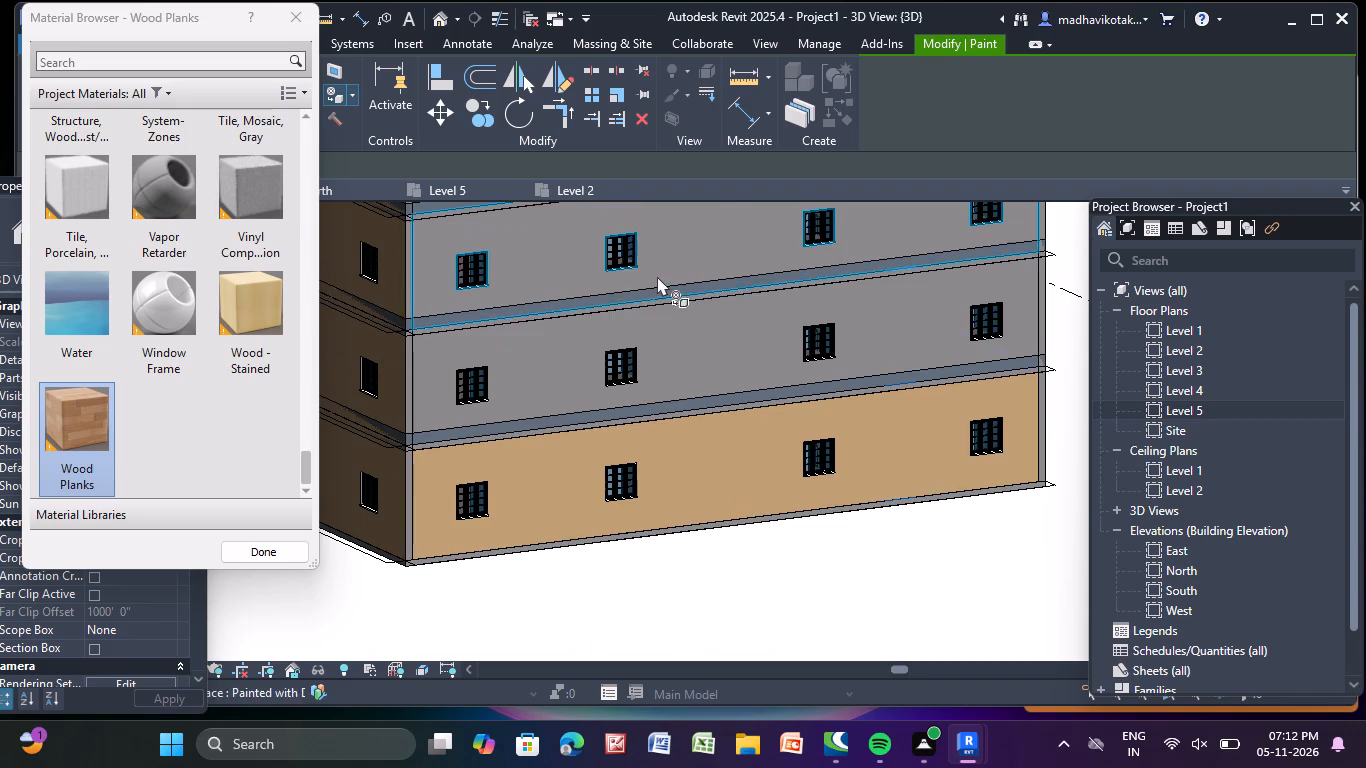
pyautogui.click(700, 354)
pyautogui.moveTo(700, 349); pyautogui.dragTo(704, 406, button='middle')
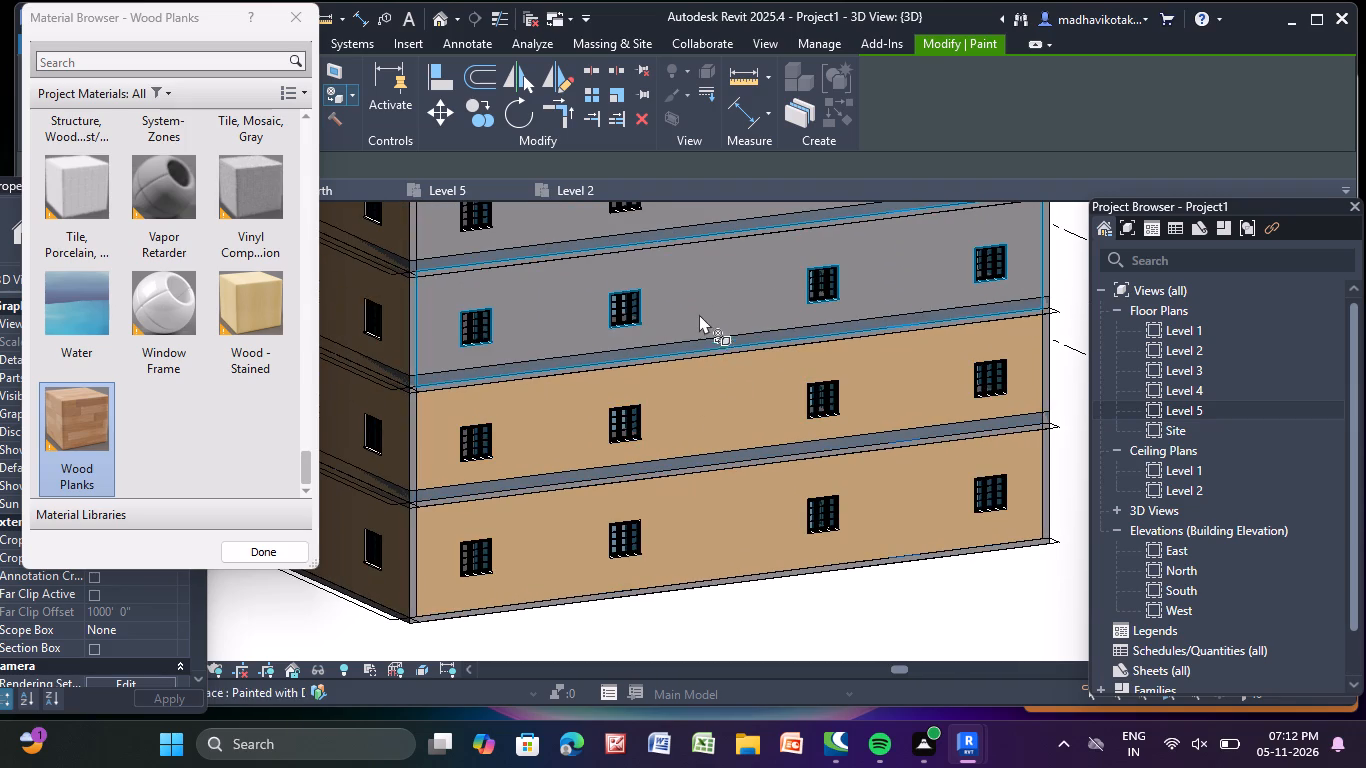
pyautogui.click(698, 308)
pyautogui.moveTo(699, 307); pyautogui.dragTo(659, 450, button='middle')
pyautogui.click(635, 336)
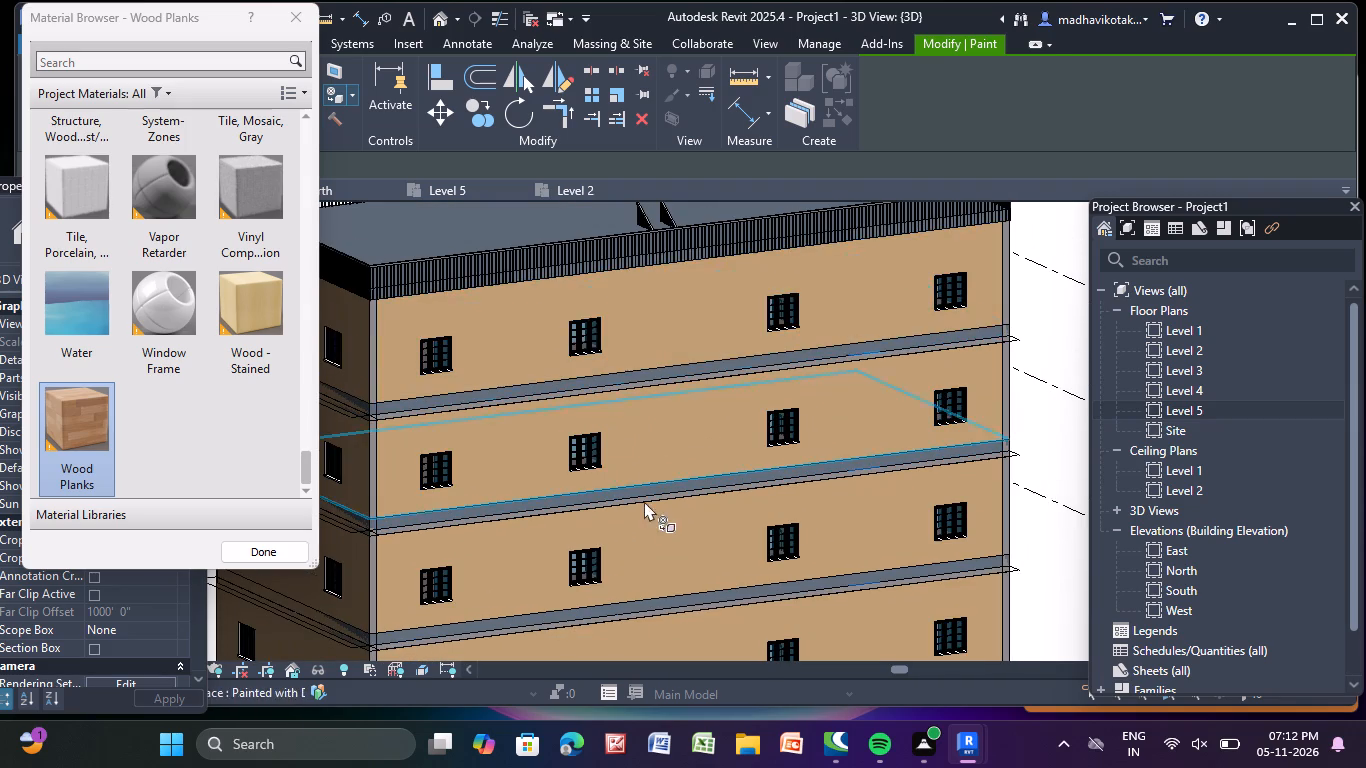
# Paint the horizontal bands between storeys and the base strip along the long rear facade with Wood Planks.
pyautogui.scroll(12, 644, 503)
pyautogui.click(633, 495)
pyautogui.scroll(-5, 634, 480)
pyautogui.moveTo(634, 480); pyautogui.dragTo(641, 659, button='middle')
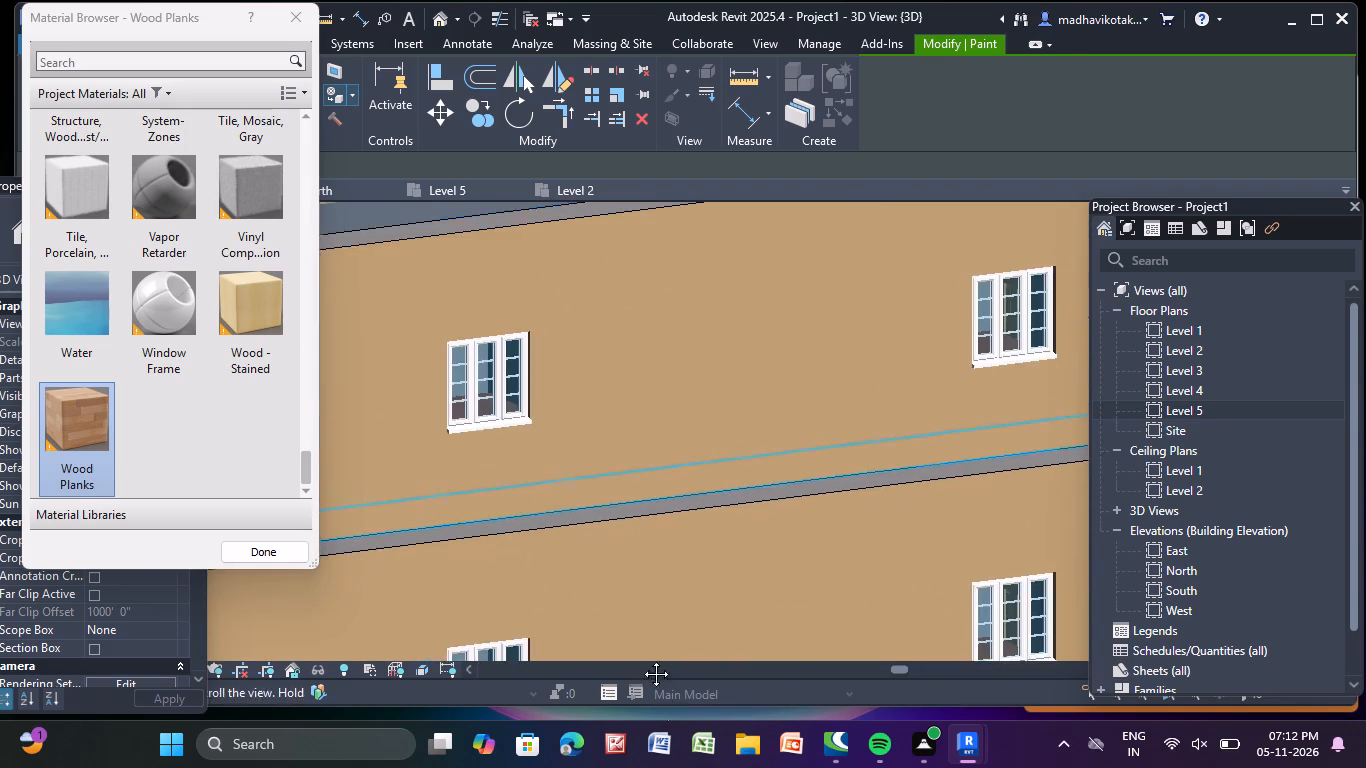
pyautogui.moveTo(641, 659); pyautogui.dragTo(655, 693, button='middle')
pyautogui.scroll(9, 653, 694)
pyautogui.click(696, 356)
pyautogui.click(687, 415)
pyautogui.scroll(-10, 687, 412)
pyautogui.moveTo(722, 543); pyautogui.dragTo(606, 98, button='middle')
pyautogui.scroll(9, 603, 235)
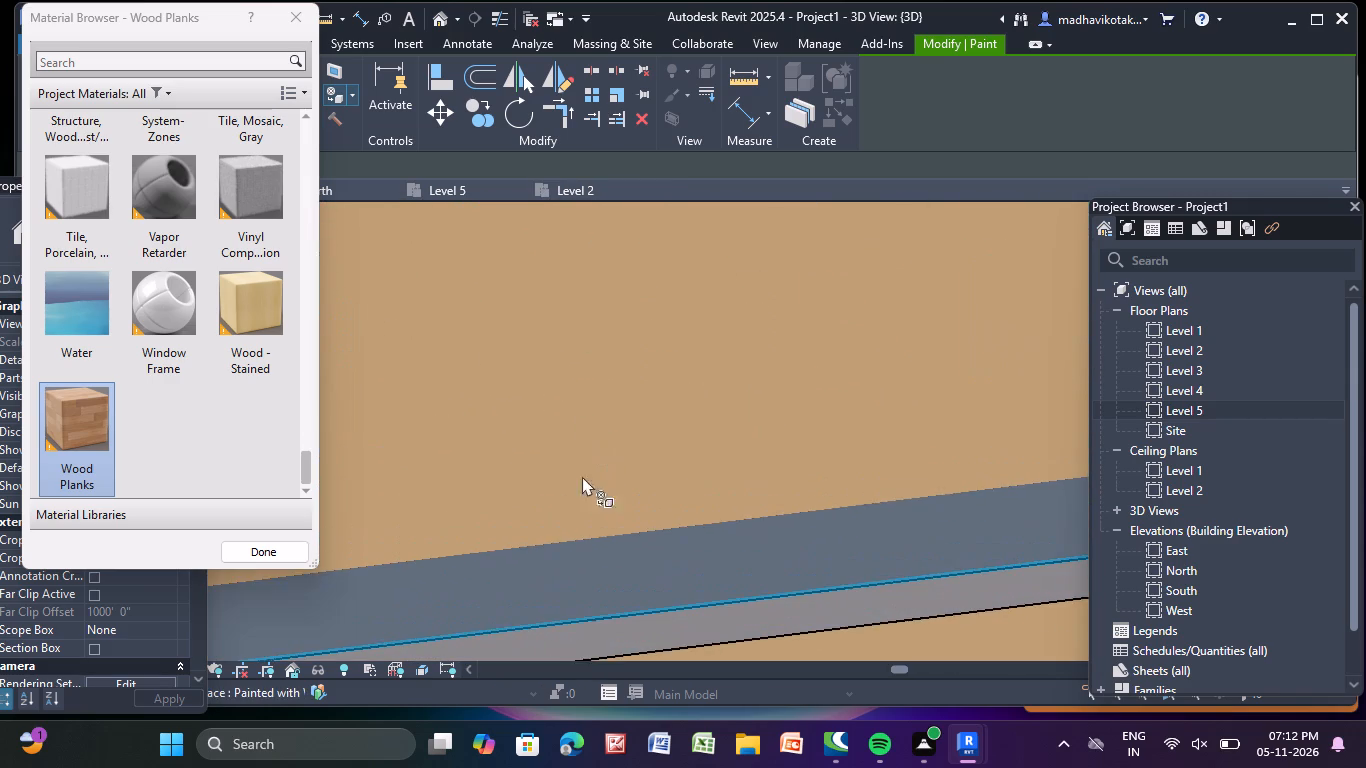
pyautogui.click(579, 583)
pyautogui.click(594, 640)
pyautogui.scroll(-4, 595, 631)
pyautogui.moveTo(594, 618); pyautogui.dragTo(525, 0, button='middle')
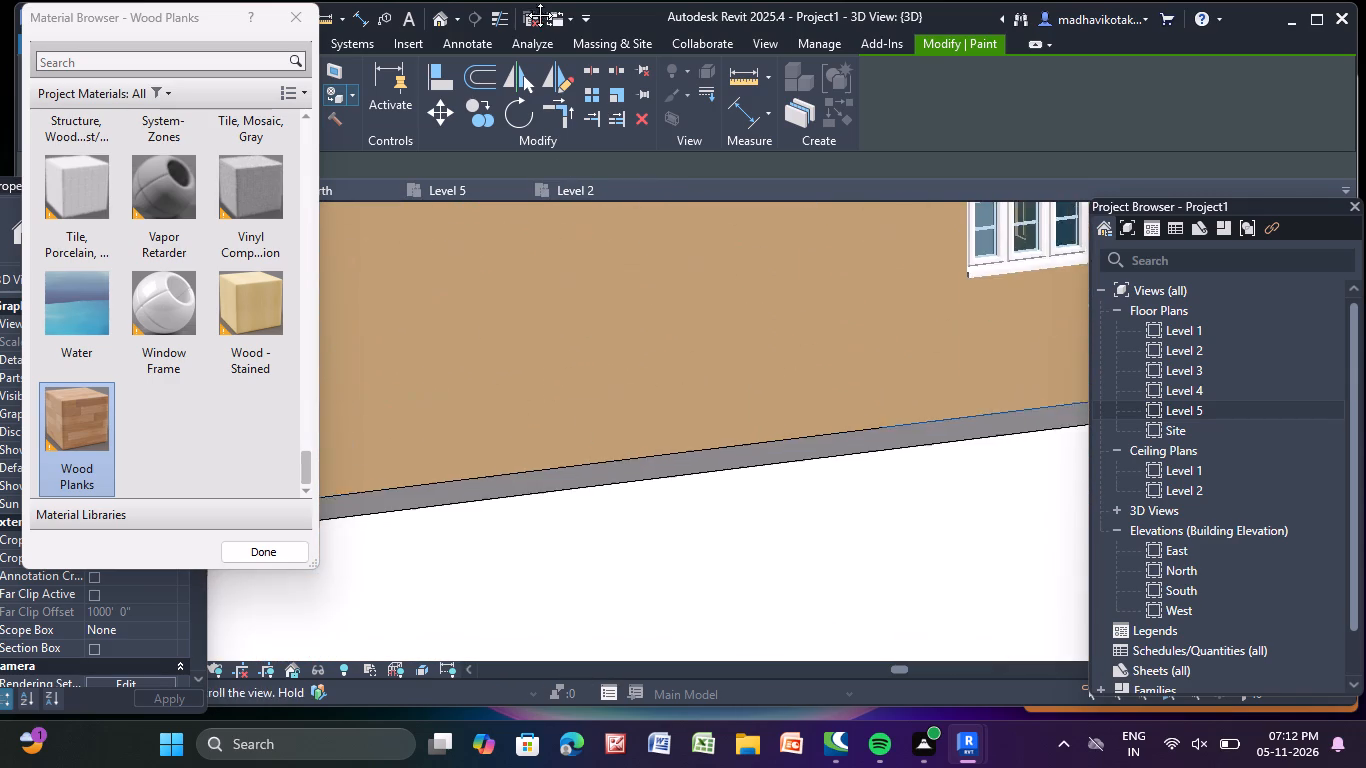
pyautogui.moveTo(525, 0); pyautogui.dragTo(517, 2, button='middle')
pyautogui.scroll(7, 657, 752)
pyautogui.click(672, 446)
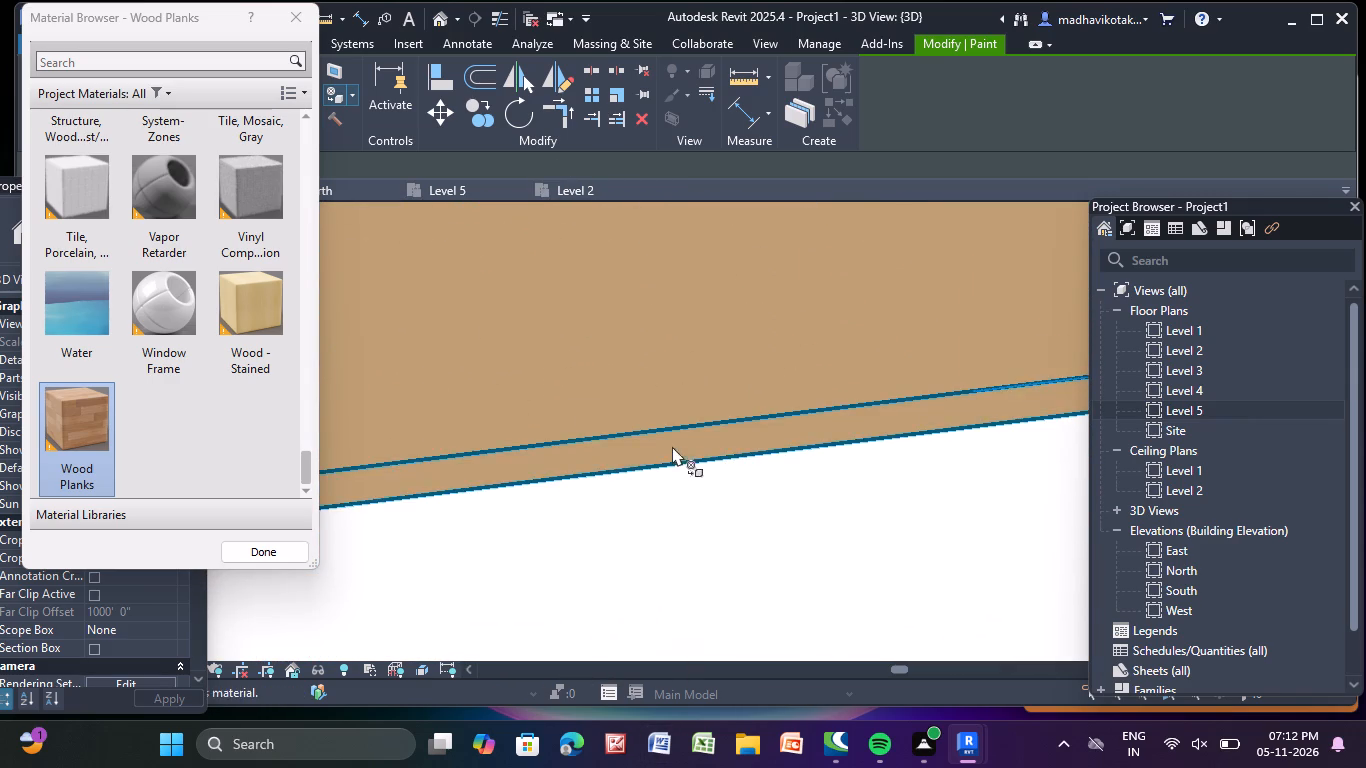
# Paint the narrow vertical wall strips of the lower two storeys at the side and rear facades' corner with Wood Planks.
pyautogui.scroll(-7, 673, 471)
pyautogui.scroll(-5, 790, 547)
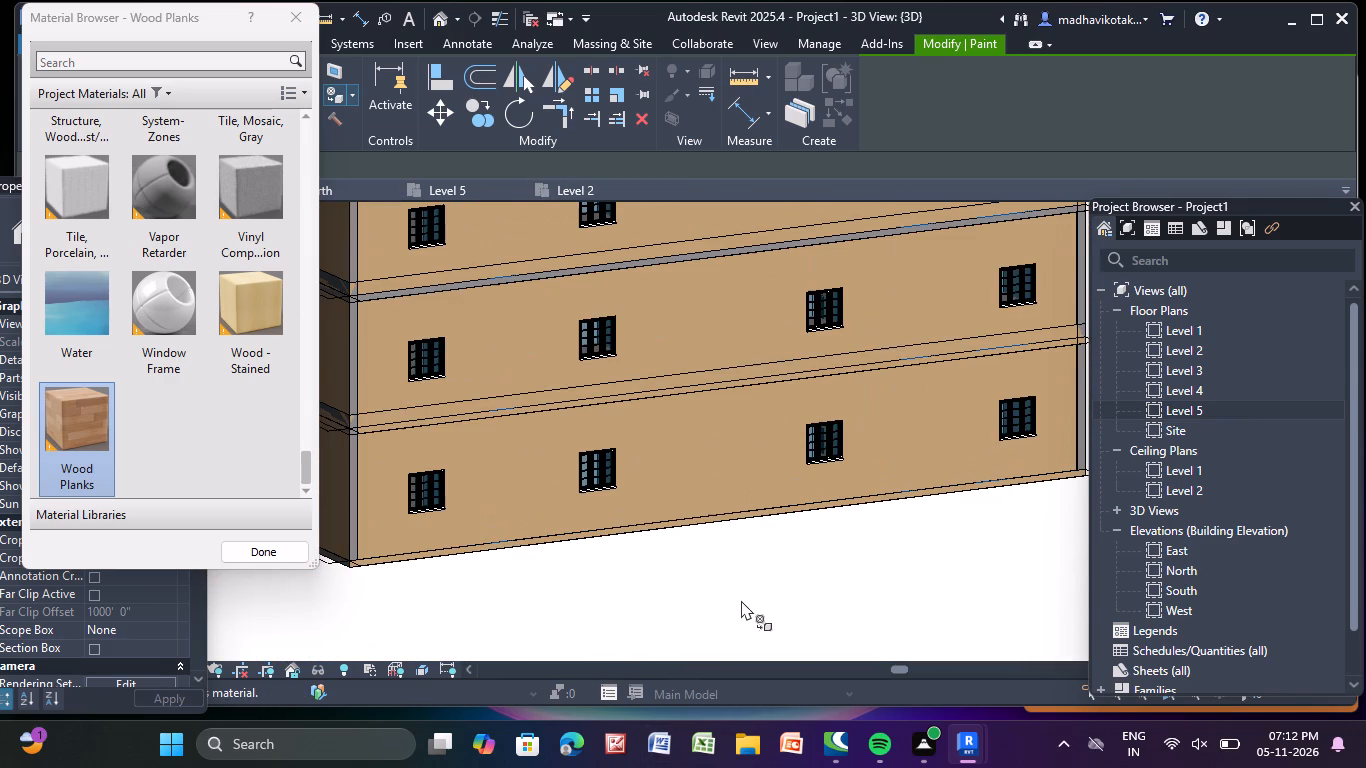
pyautogui.moveTo(730, 586); pyautogui.dragTo(1077, 603, button='middle')
pyautogui.scroll(5, 692, 475)
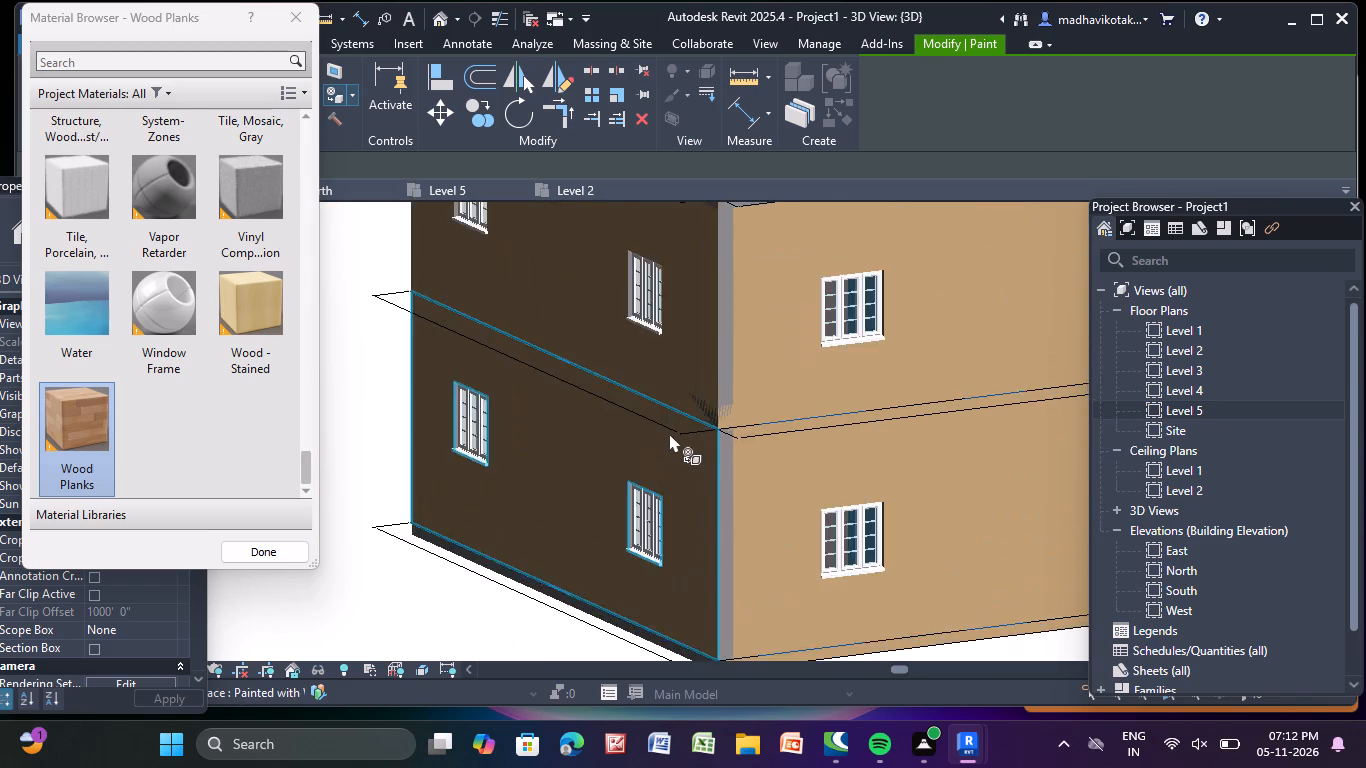
pyautogui.scroll(3, 669, 433)
pyautogui.scroll(5, 755, 480)
pyautogui.click(740, 471)
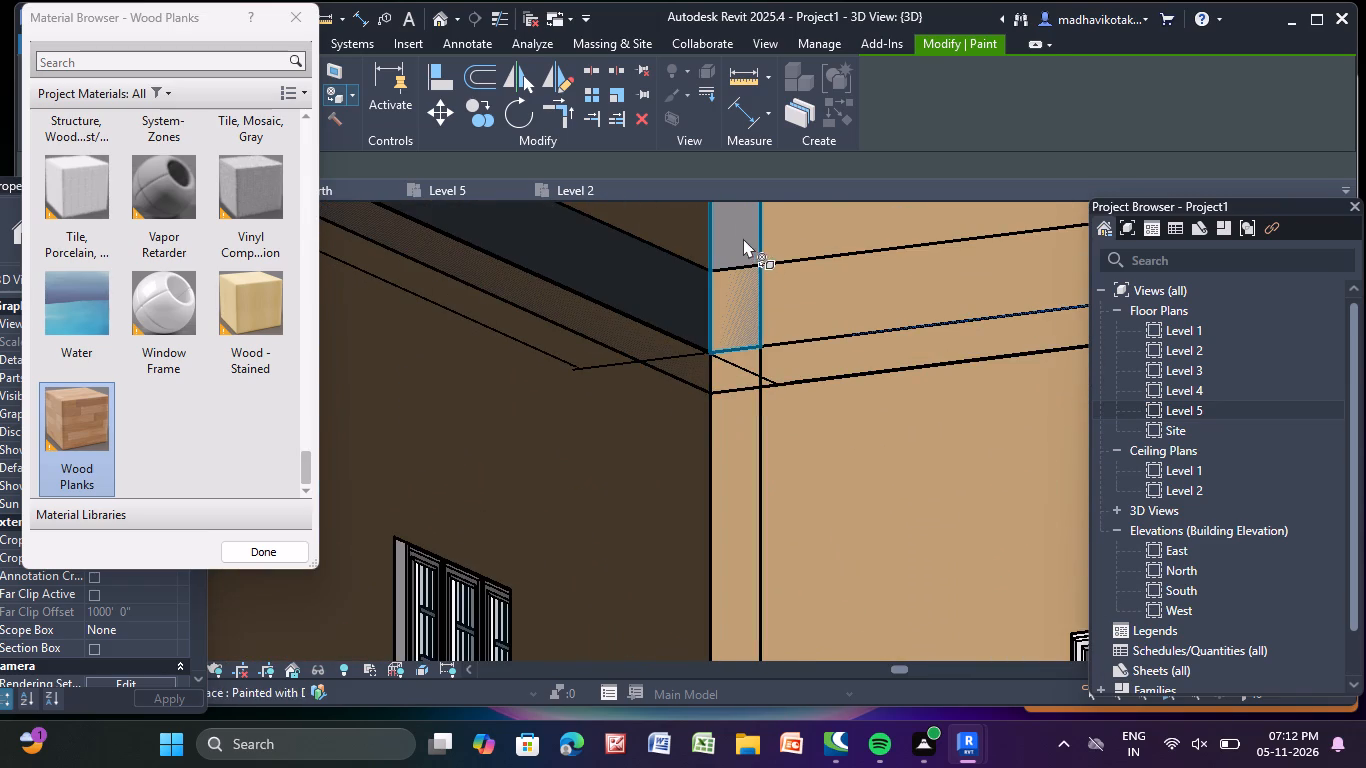
pyautogui.click(742, 237)
# Paint the slab-edge band between storeys and the base strip along the short side facade with Wood Planks.
pyautogui.click(651, 286)
pyautogui.scroll(-5, 653, 281)
pyautogui.middleClick(653, 281)
pyautogui.scroll(5, 653, 280)
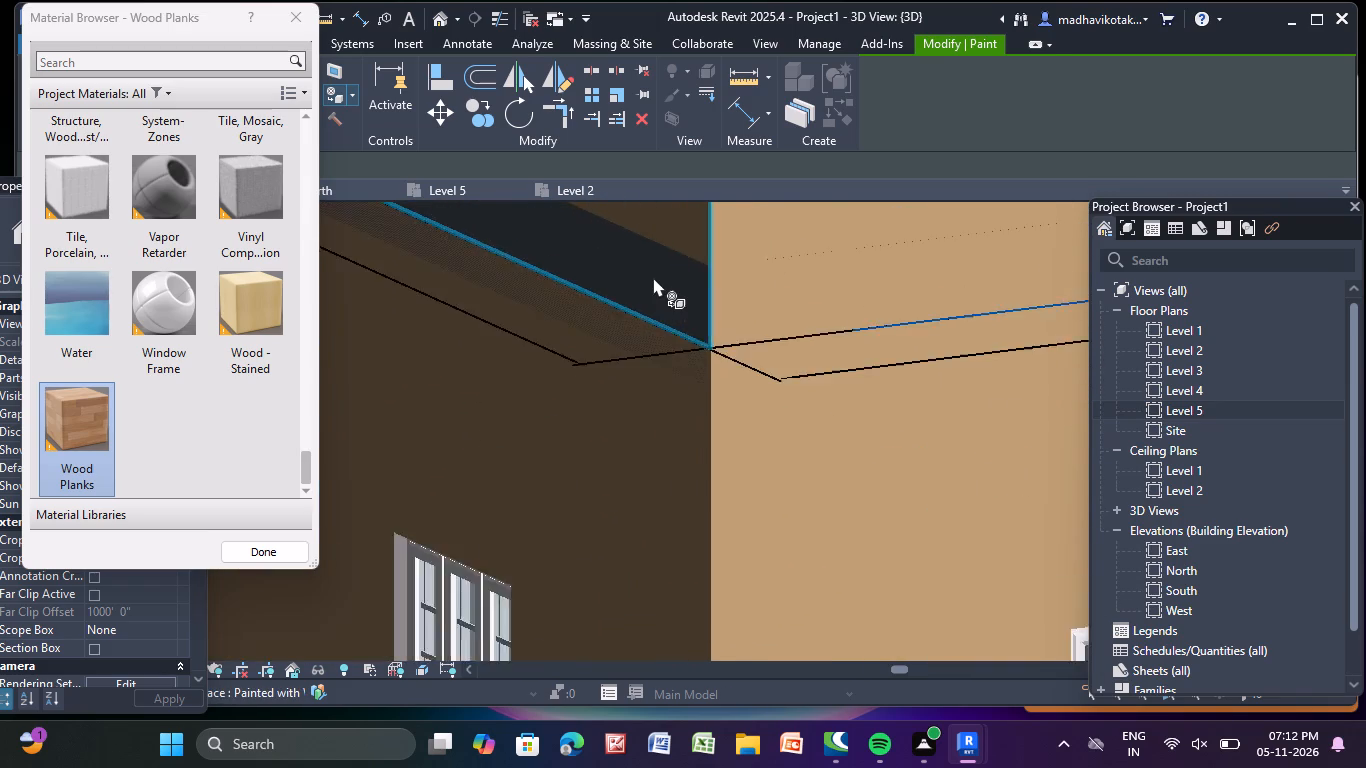
pyautogui.scroll(5, 653, 277)
pyautogui.click(653, 280)
pyautogui.scroll(-16, 661, 296)
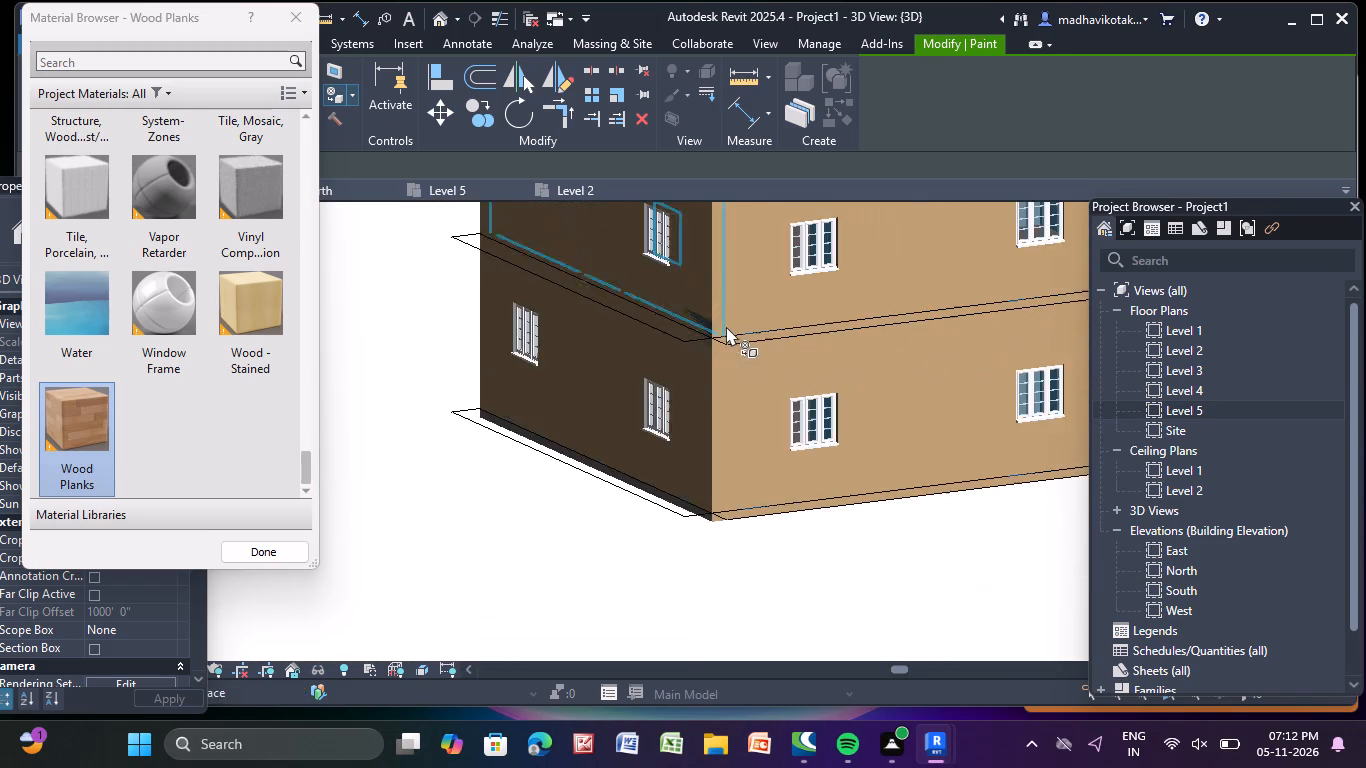
pyautogui.scroll(14, 683, 660)
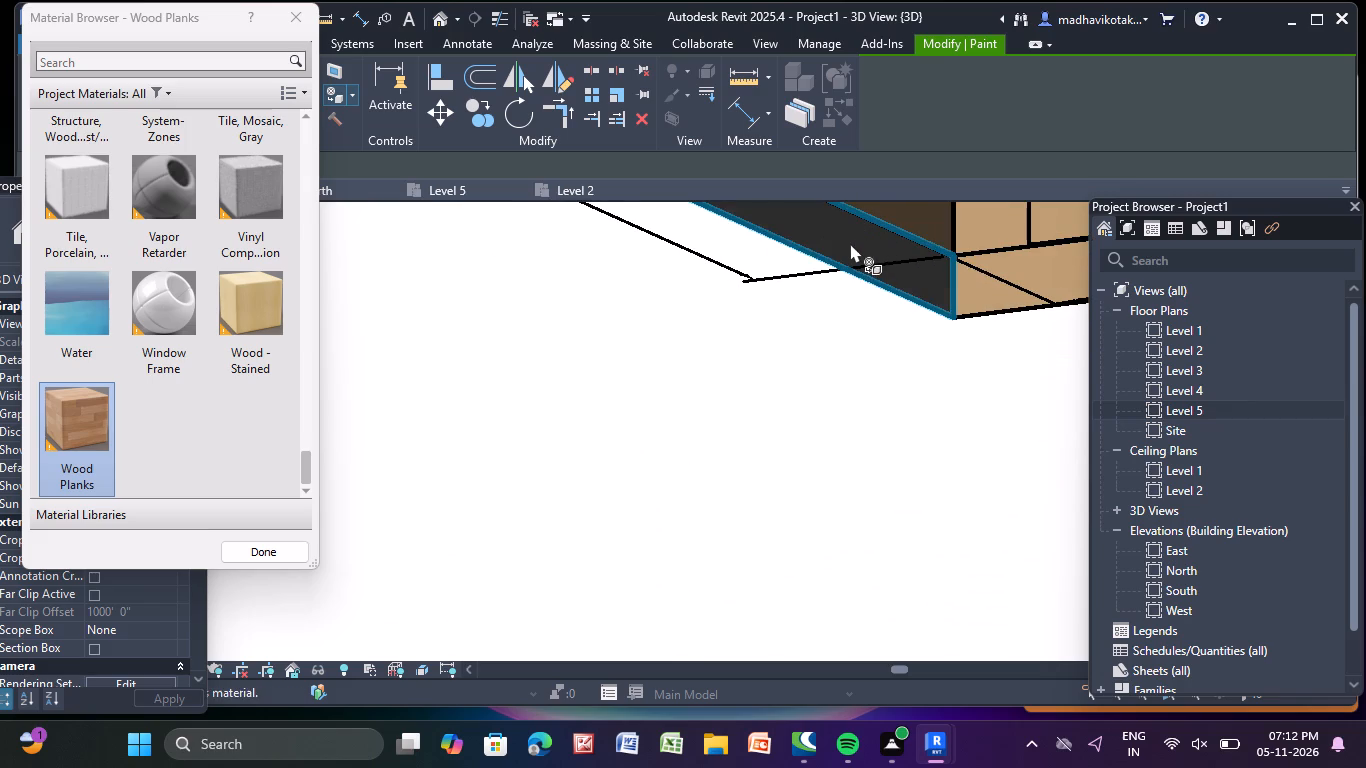
pyautogui.click(850, 243)
pyautogui.scroll(-11, 849, 237)
# Paint the remaining vertical corner strips on the upper storeys and the adjoining rear facade slab-edge band with Wood Planks.
pyautogui.moveTo(842, 257); pyautogui.dragTo(794, 767, button='middle')
pyautogui.scroll(-4, 749, 343)
pyautogui.moveTo(756, 342); pyautogui.dragTo(730, 492, button='middle')
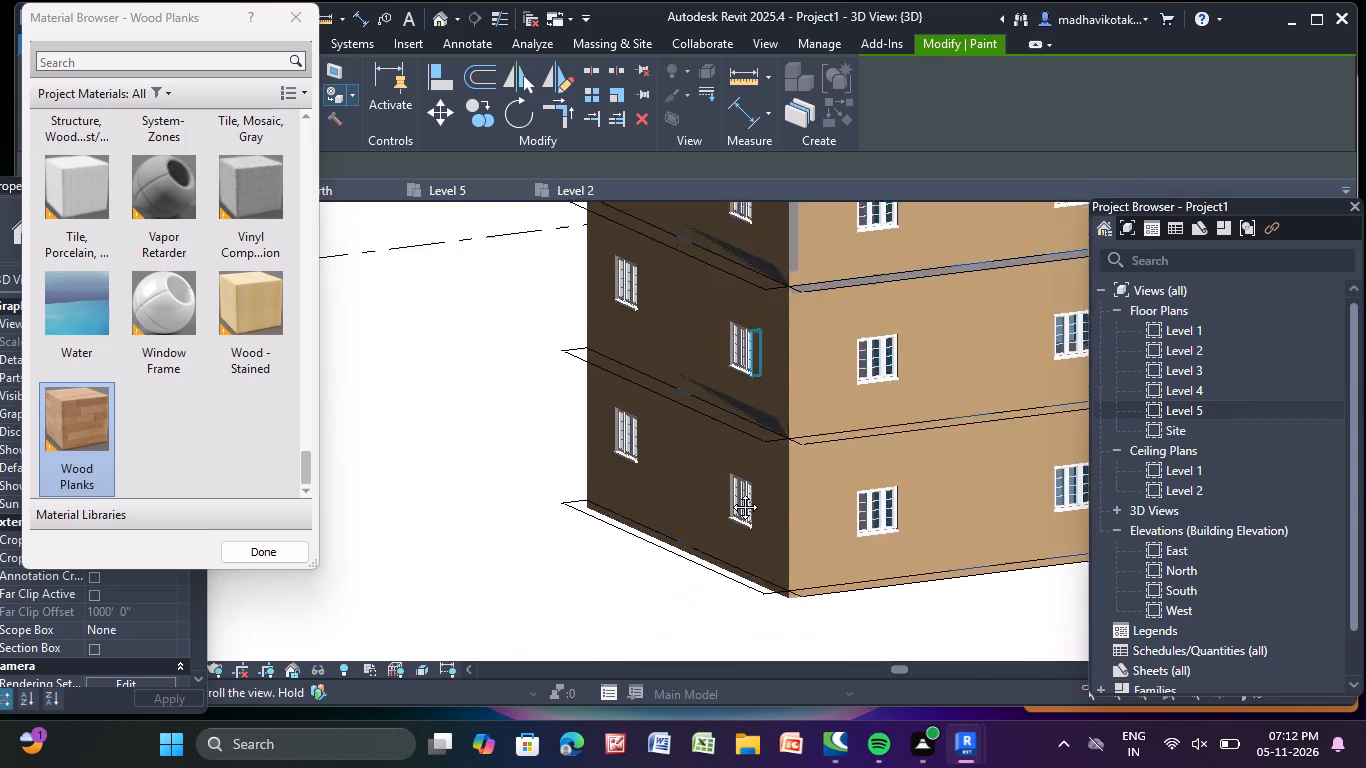
pyautogui.moveTo(730, 492); pyautogui.dragTo(691, 670, button='middle')
pyautogui.scroll(7, 708, 477)
pyautogui.click(751, 374)
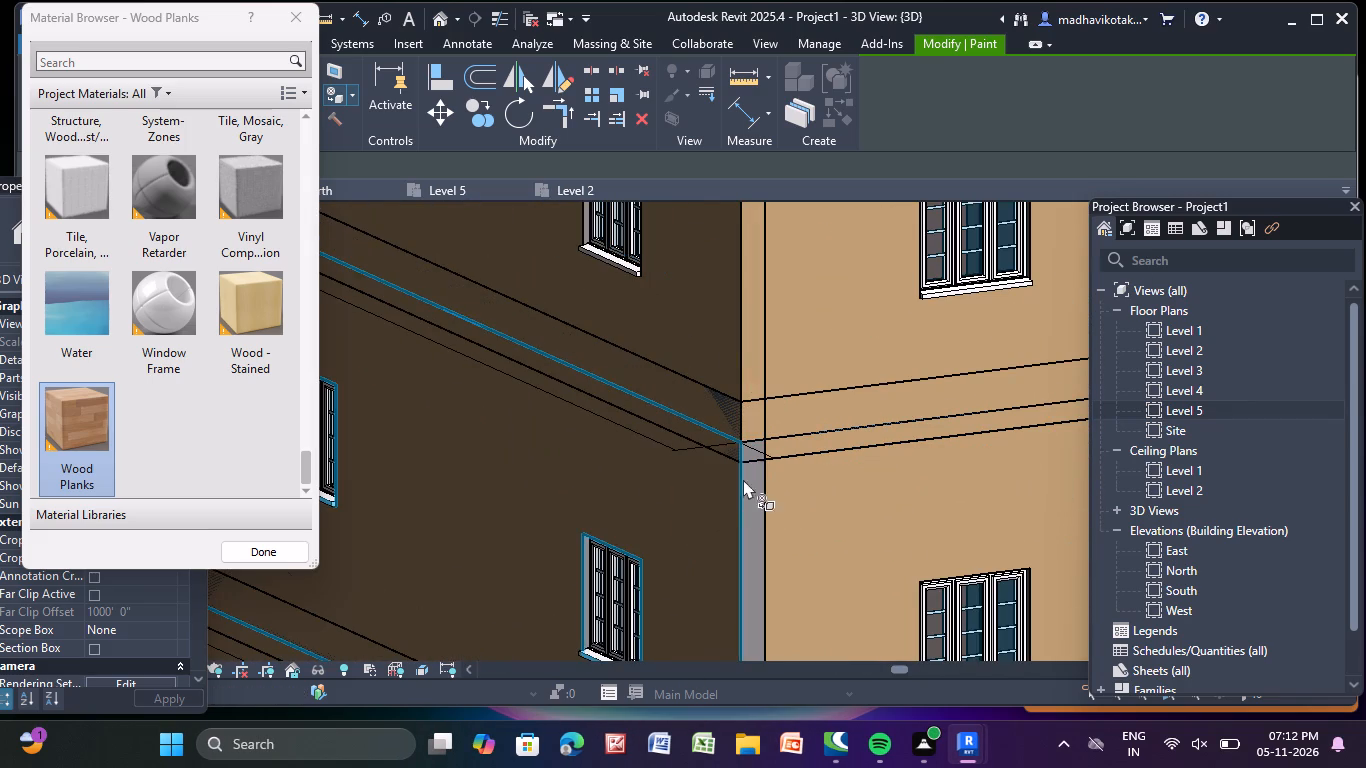
pyautogui.click(747, 502)
pyautogui.scroll(9, 755, 494)
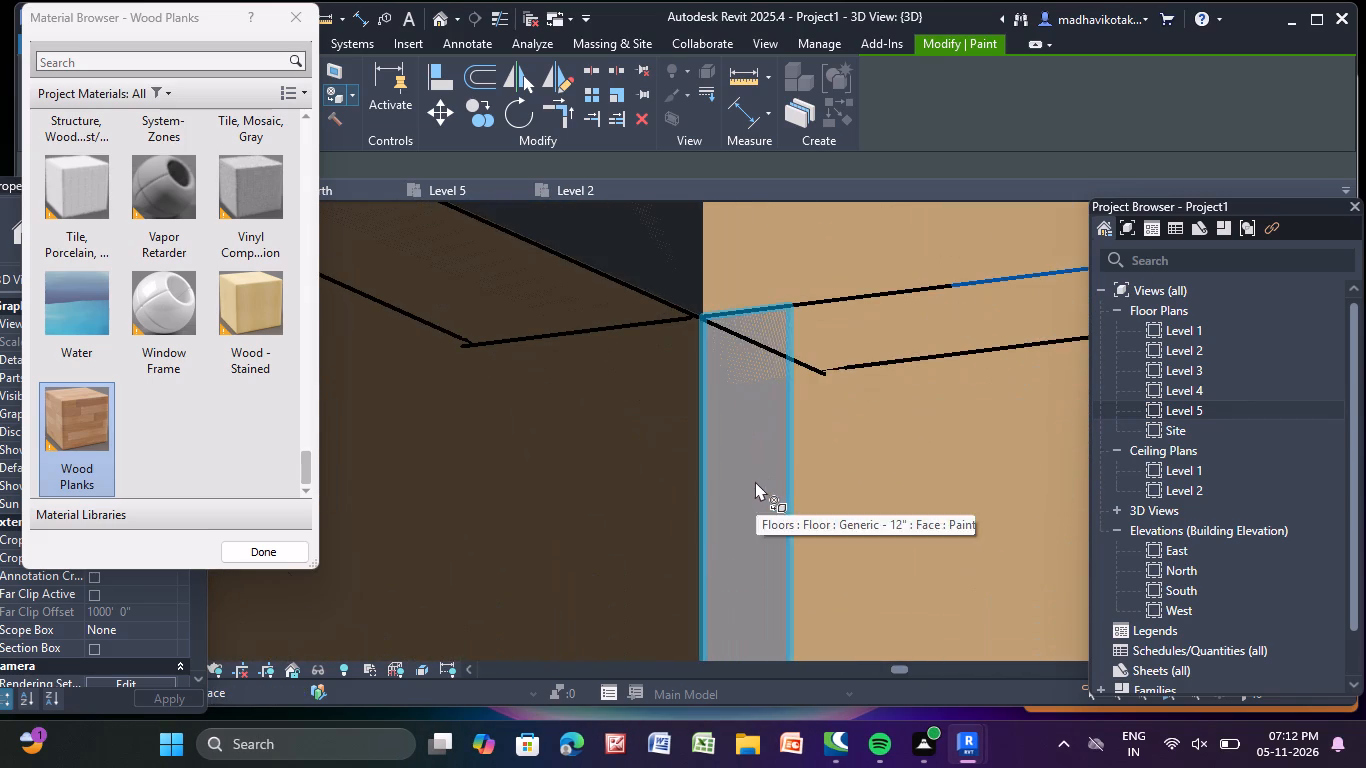
pyautogui.click(755, 481)
pyautogui.scroll(-10, 752, 470)
pyautogui.moveTo(751, 461); pyautogui.dragTo(738, 412, button='middle')
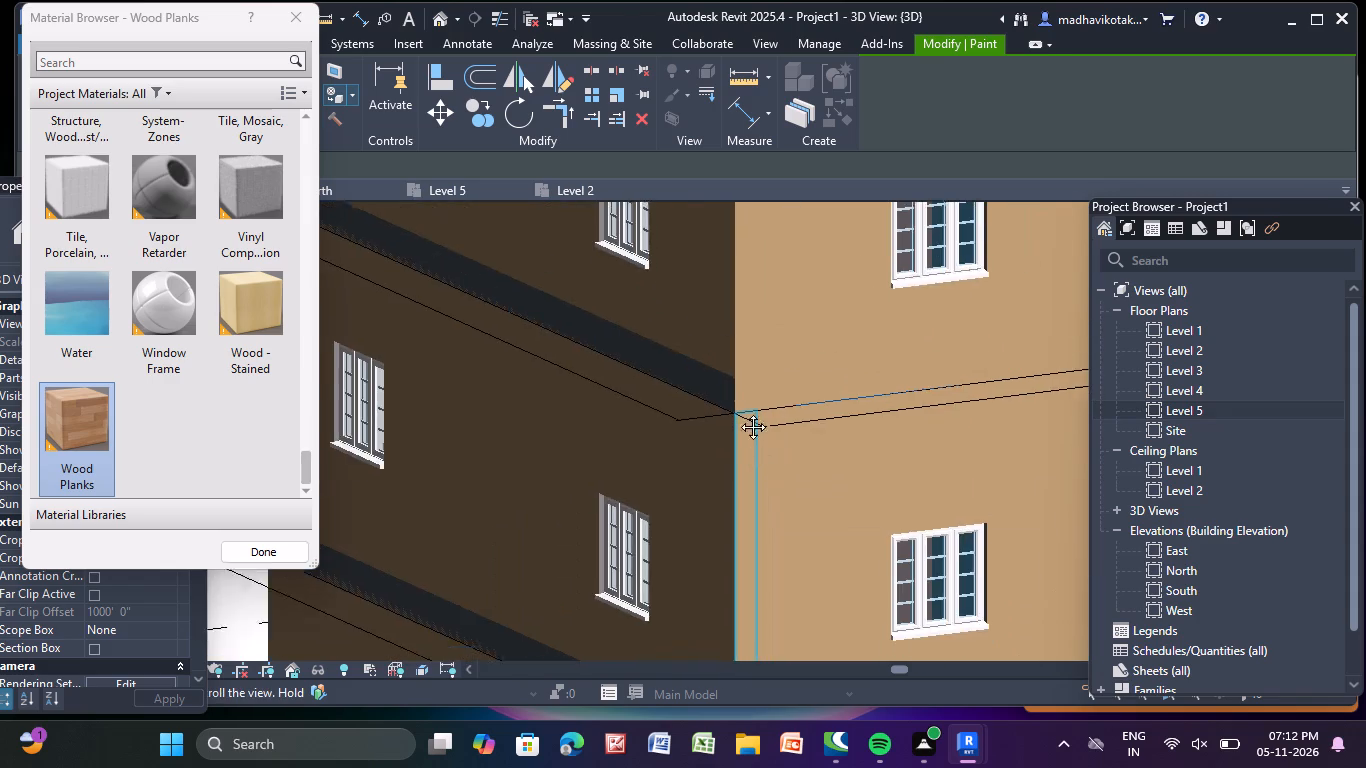
pyautogui.moveTo(738, 412); pyautogui.dragTo(600, 0, button='middle')
pyautogui.scroll(9, 765, 305)
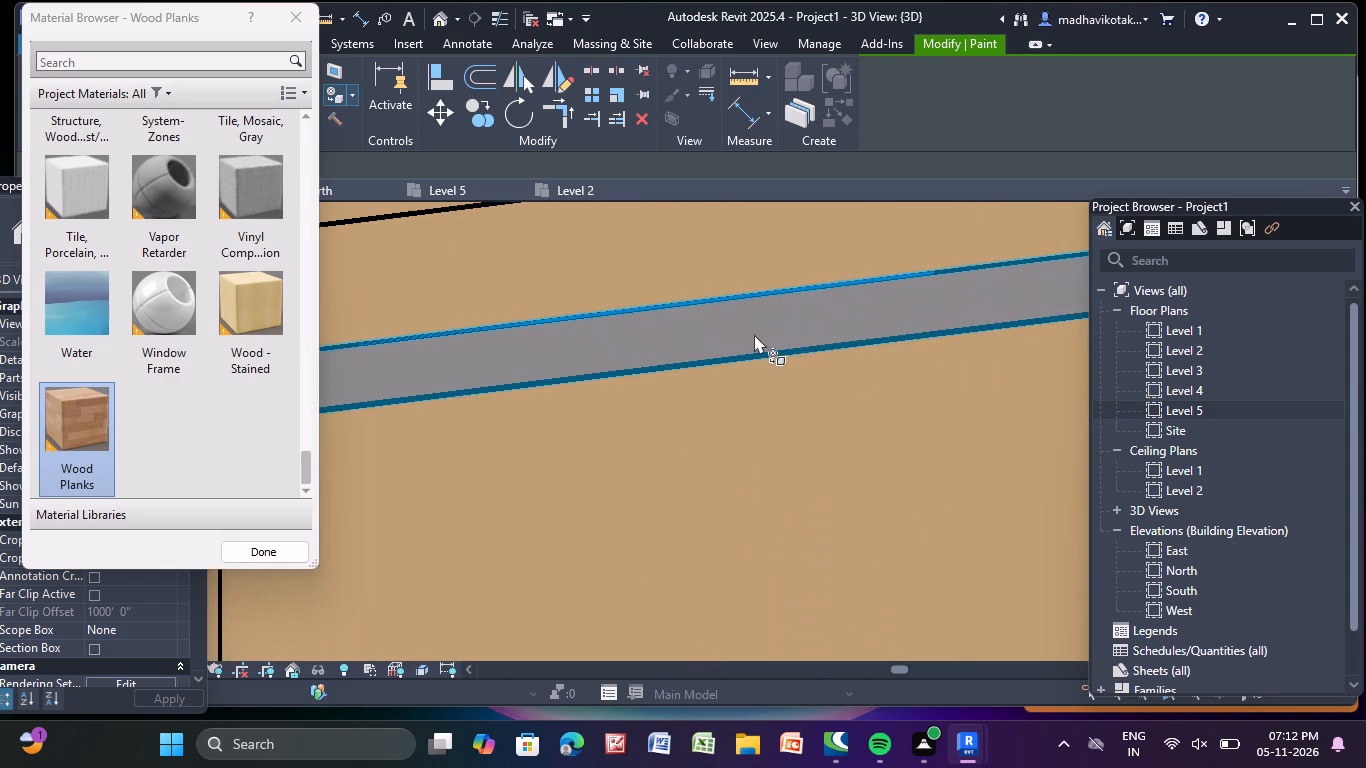
pyautogui.click(754, 325)
# Paint the opposite short side facade with two windows per storey, on all four storeys, with Wood Planks.
pyautogui.scroll(-10, 754, 304)
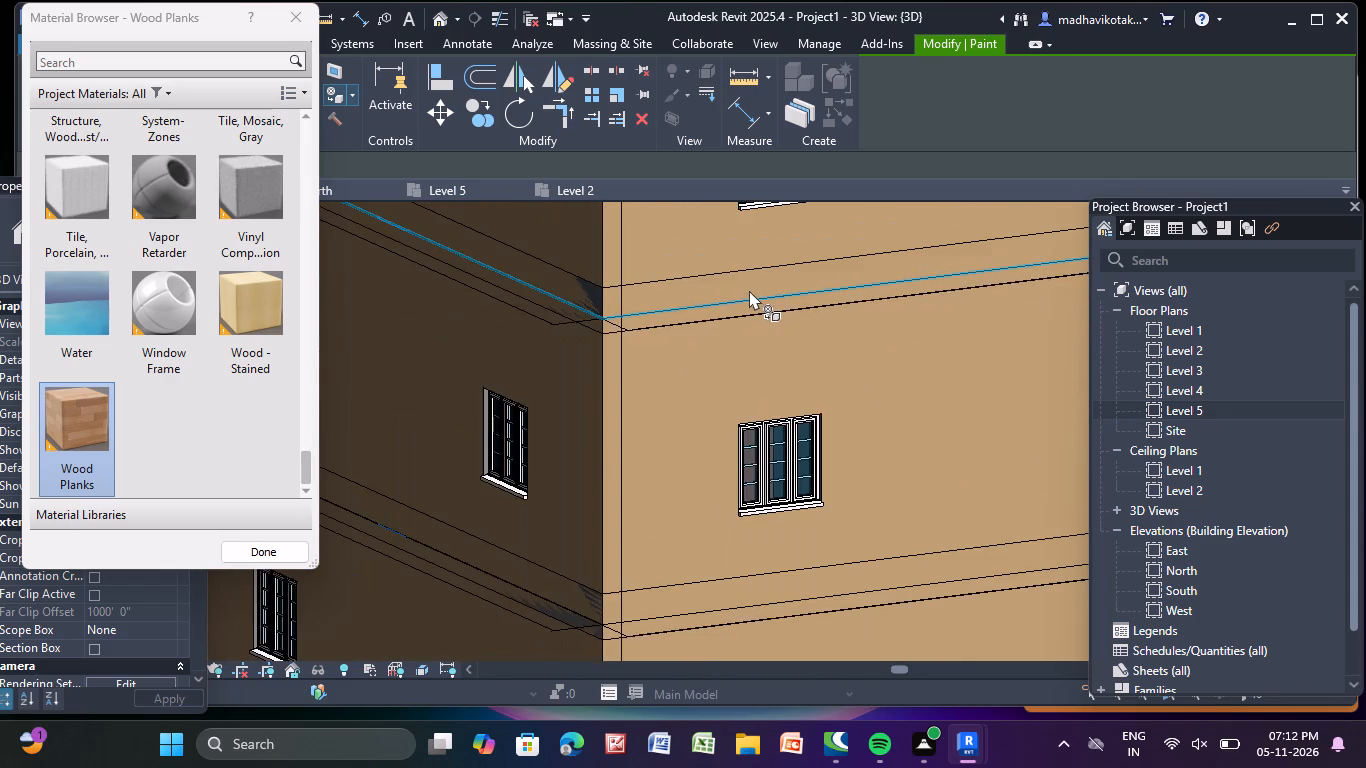
pyautogui.scroll(-14, 749, 290)
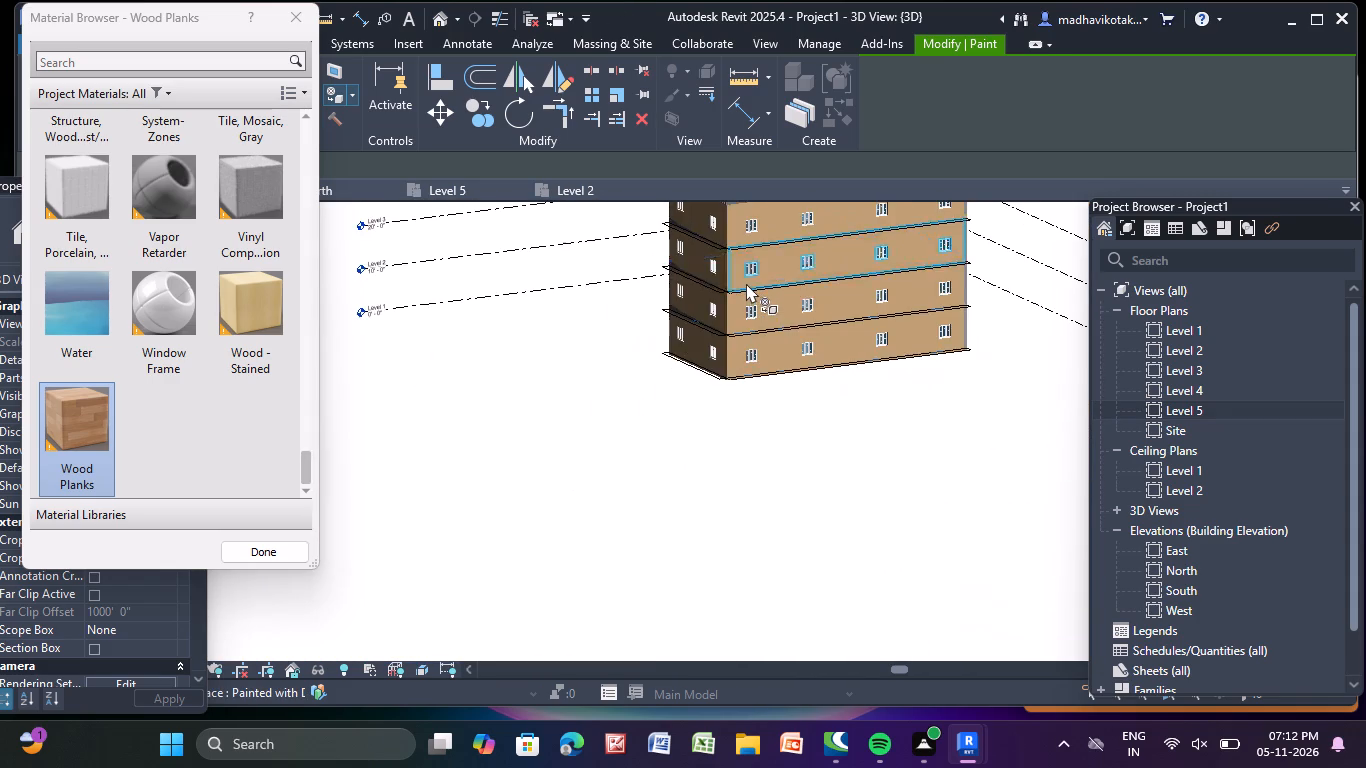
pyautogui.scroll(-3, 746, 283)
pyautogui.moveTo(741, 323); pyautogui.dragTo(557, 379, button='middle')
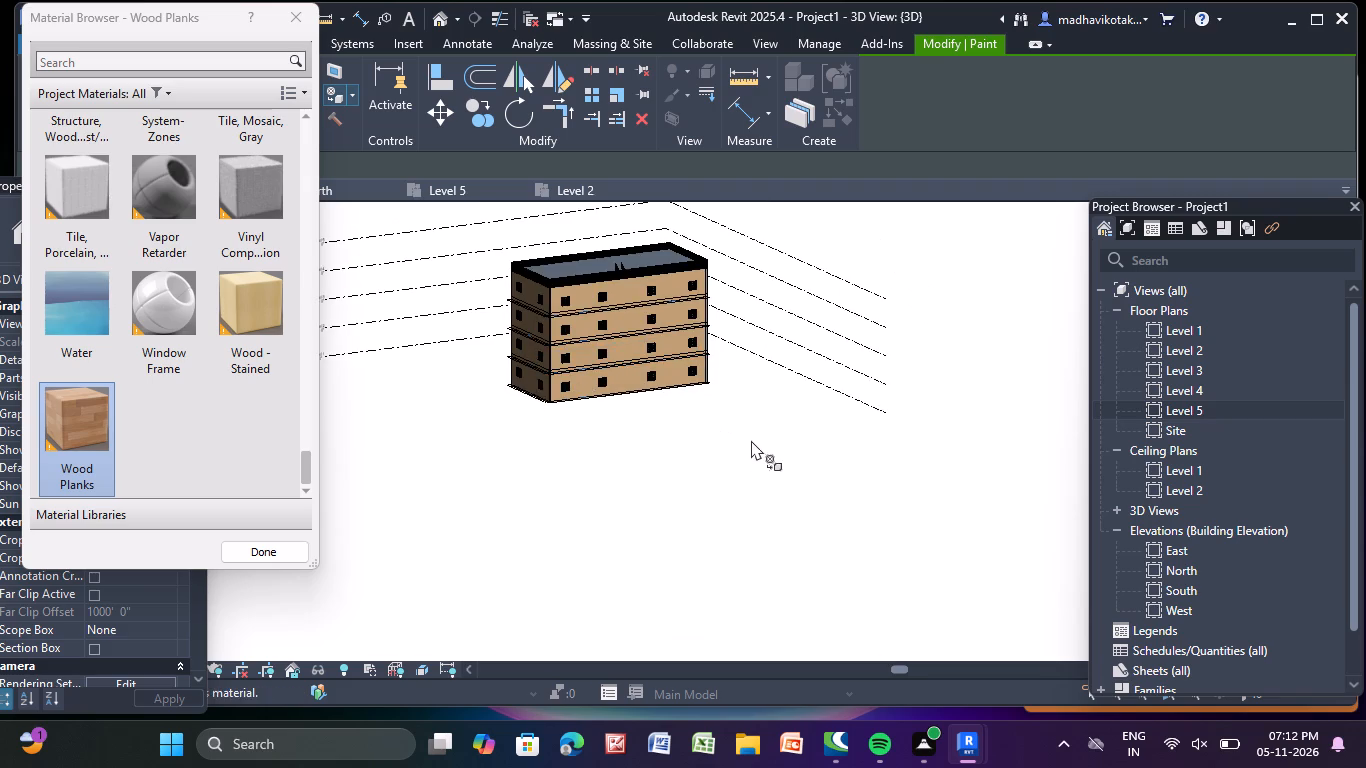
pyautogui.keyDown('shift'); pyautogui.moveTo(751, 440); pyautogui.dragTo(465, 436, button='middle'); pyautogui.keyUp('shift')
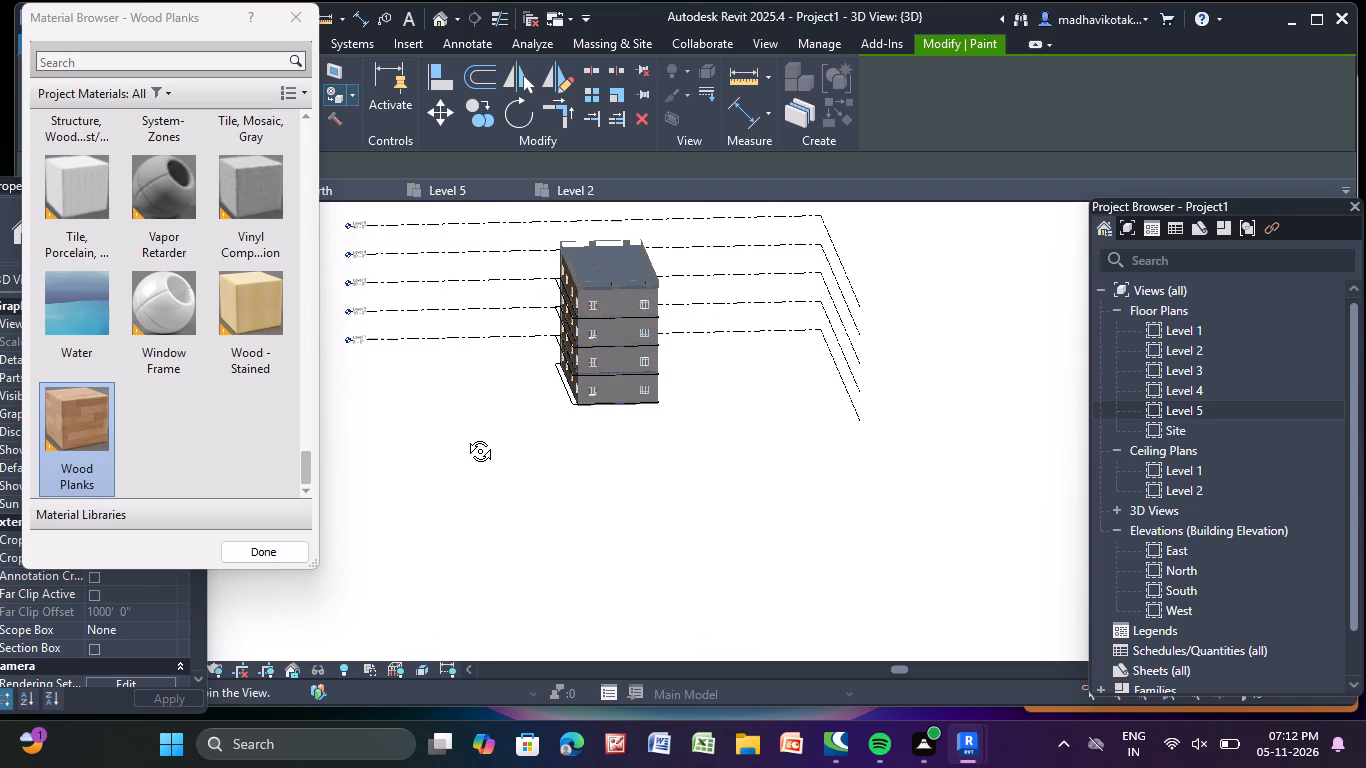
pyautogui.keyDown('shift'); pyautogui.moveTo(465, 436); pyautogui.dragTo(434, 431, button='middle'); pyautogui.keyUp('shift')
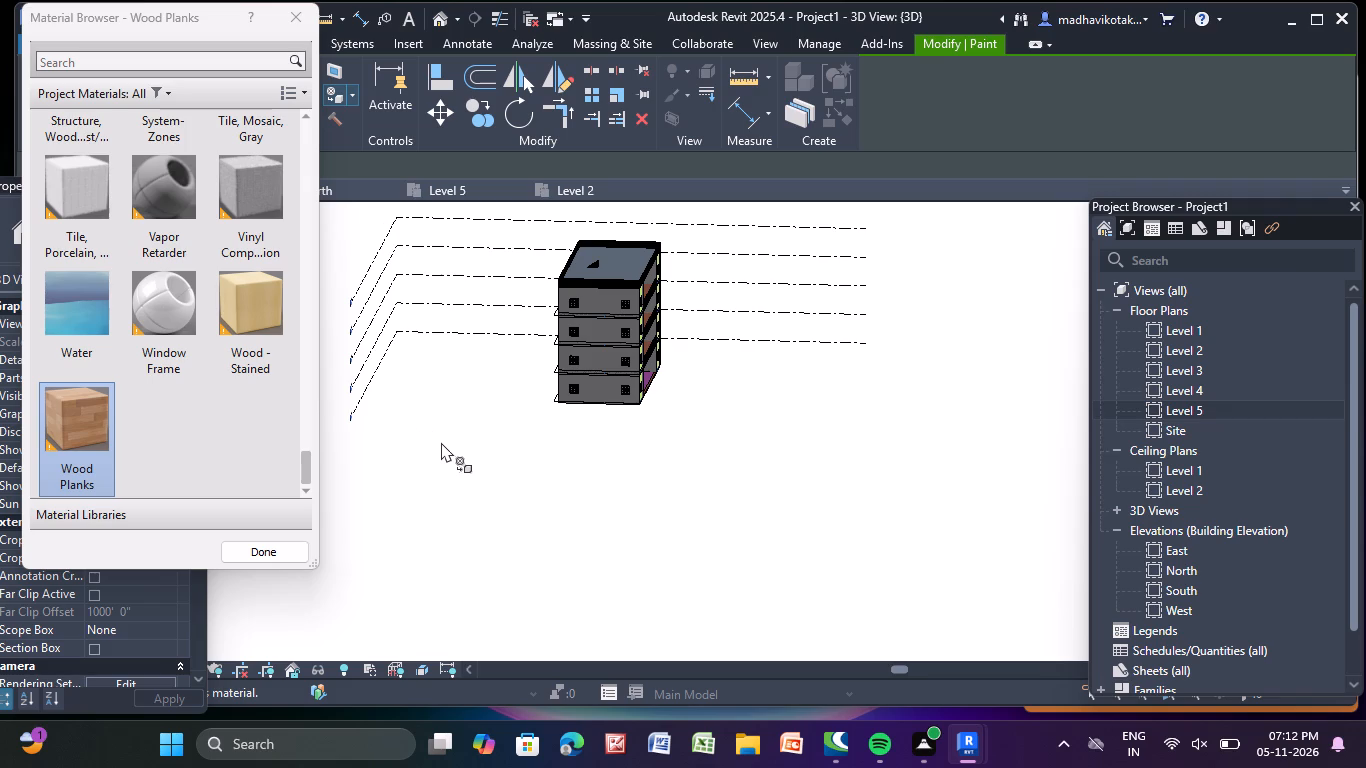
pyautogui.moveTo(669, 422); pyautogui.dragTo(677, 487, button='middle')
pyautogui.moveTo(677, 487); pyautogui.dragTo(688, 378, button='middle')
pyautogui.keyDown('shift'); pyautogui.moveTo(671, 417); pyautogui.dragTo(671, 448, button='middle'); pyautogui.keyUp('shift')
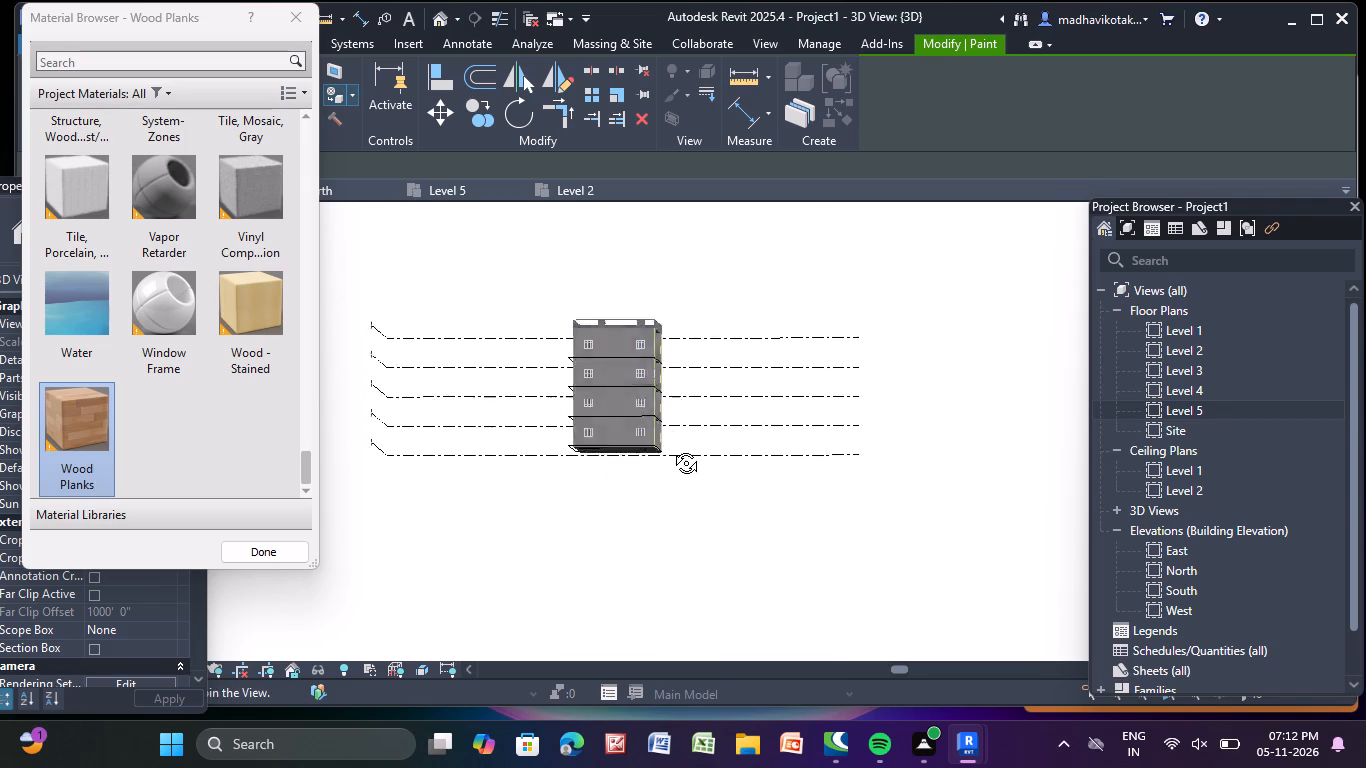
pyautogui.keyDown('shift'); pyautogui.moveTo(671, 448); pyautogui.dragTo(672, 484, button='middle'); pyautogui.keyUp('shift')
pyautogui.scroll(8, 583, 450)
pyautogui.click(642, 431)
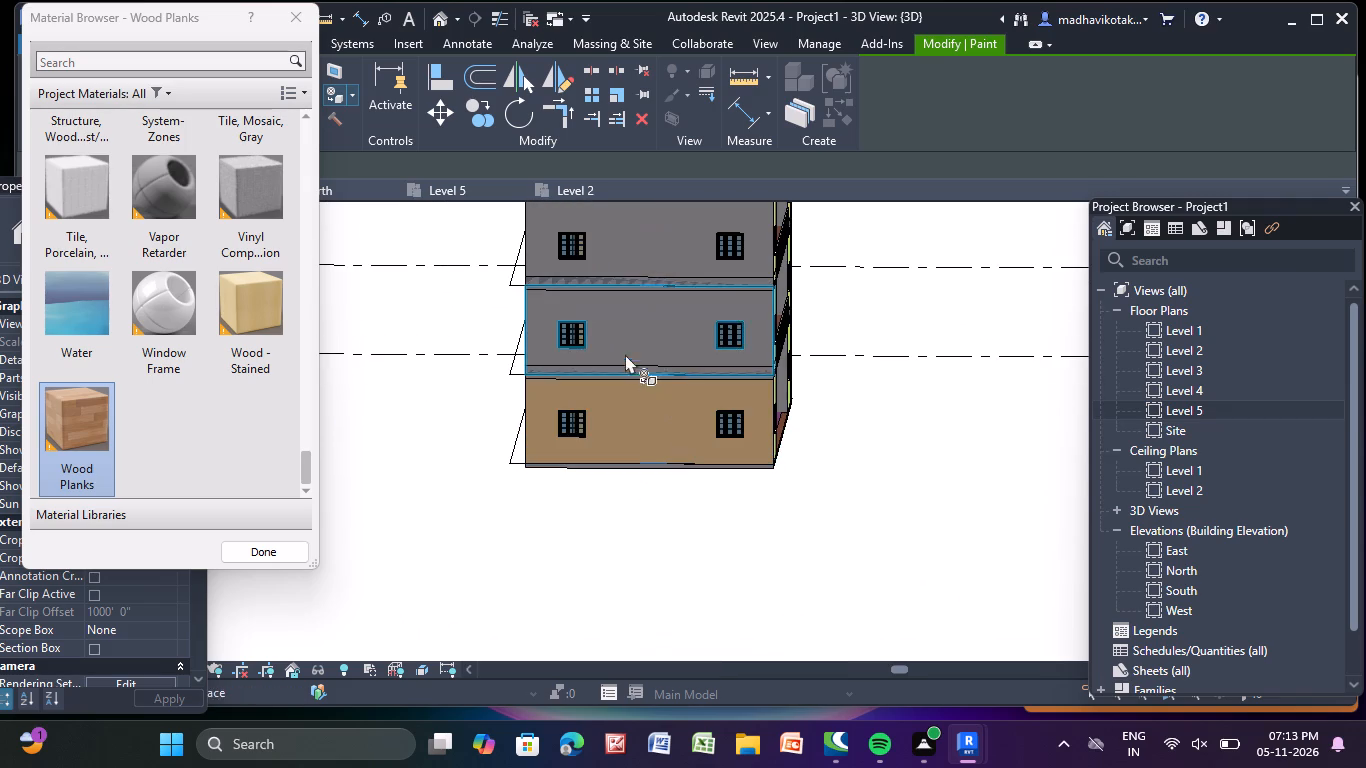
pyautogui.click(634, 337)
pyautogui.click(645, 261)
pyautogui.moveTo(642, 278); pyautogui.dragTo(588, 526, button='middle')
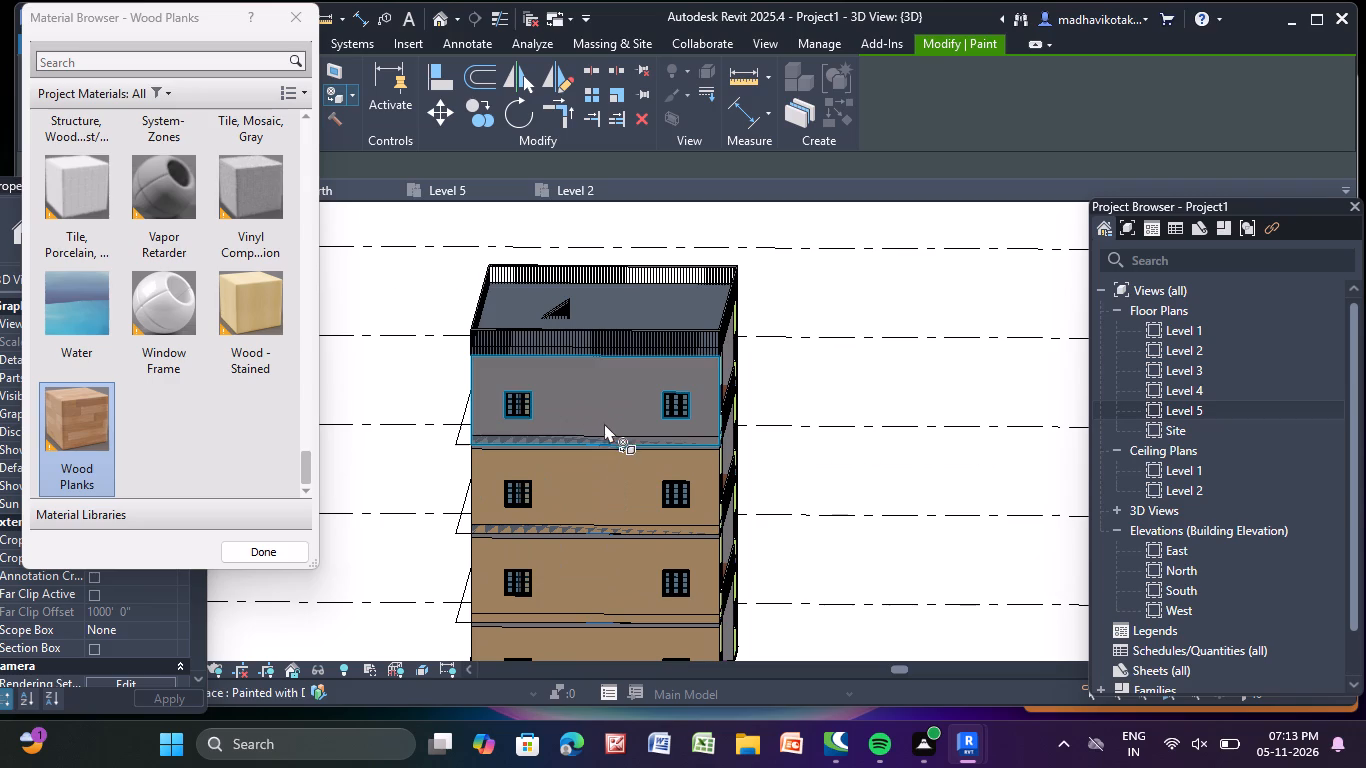
pyautogui.click(604, 421)
# Paint the passage side wall opposite the stairs, on all four storeys of the corridor front, with the Window Frame material.
pyautogui.moveTo(830, 492); pyautogui.dragTo(777, 509, button='middle')
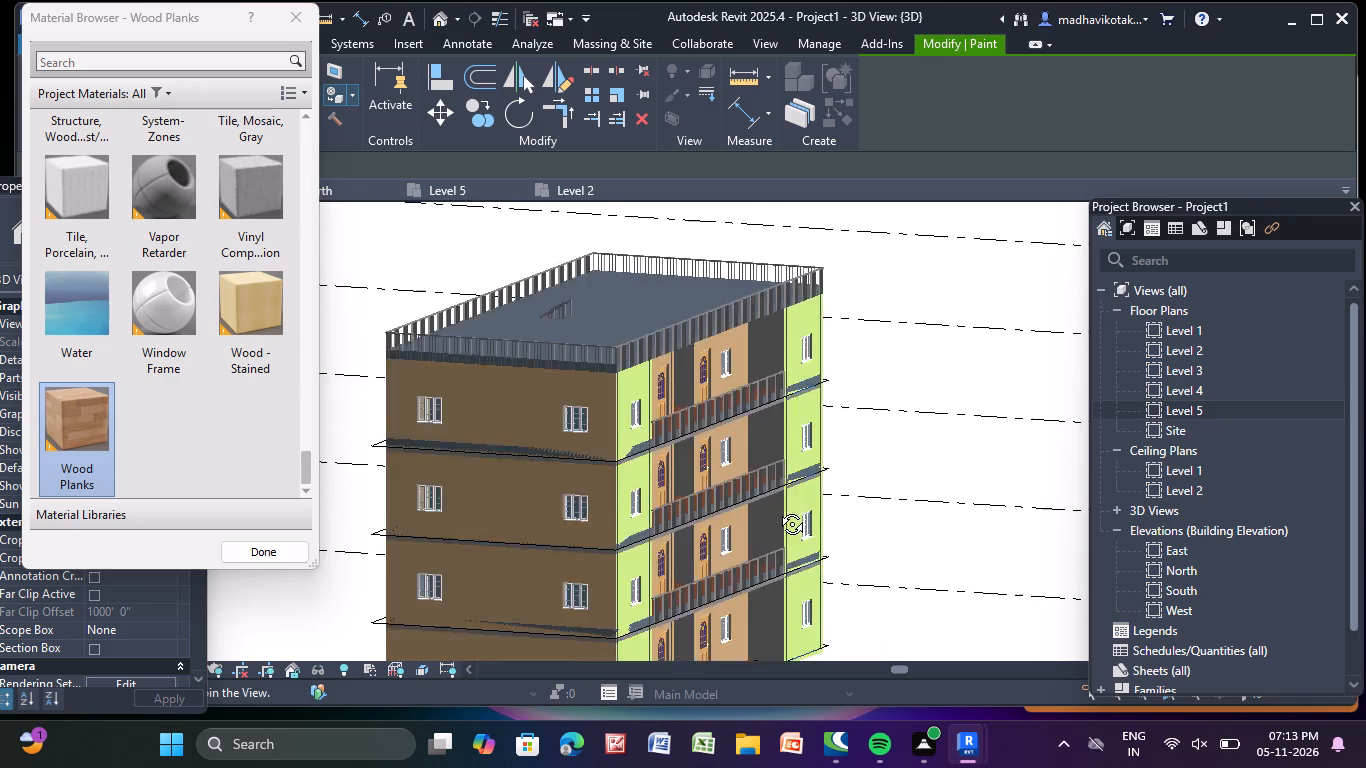
pyautogui.moveTo(777, 509); pyautogui.dragTo(584, 536, button='middle')
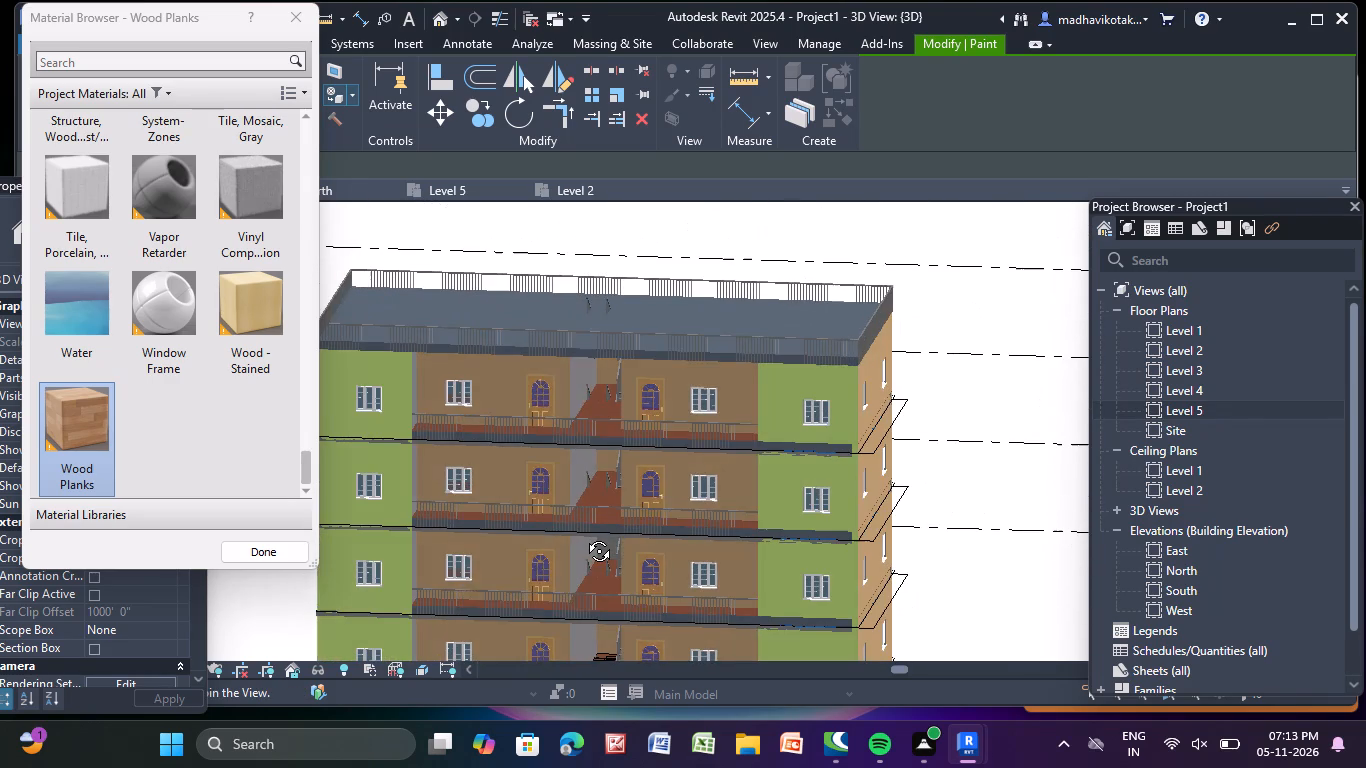
pyautogui.moveTo(584, 536); pyautogui.dragTo(592, 531, button='middle')
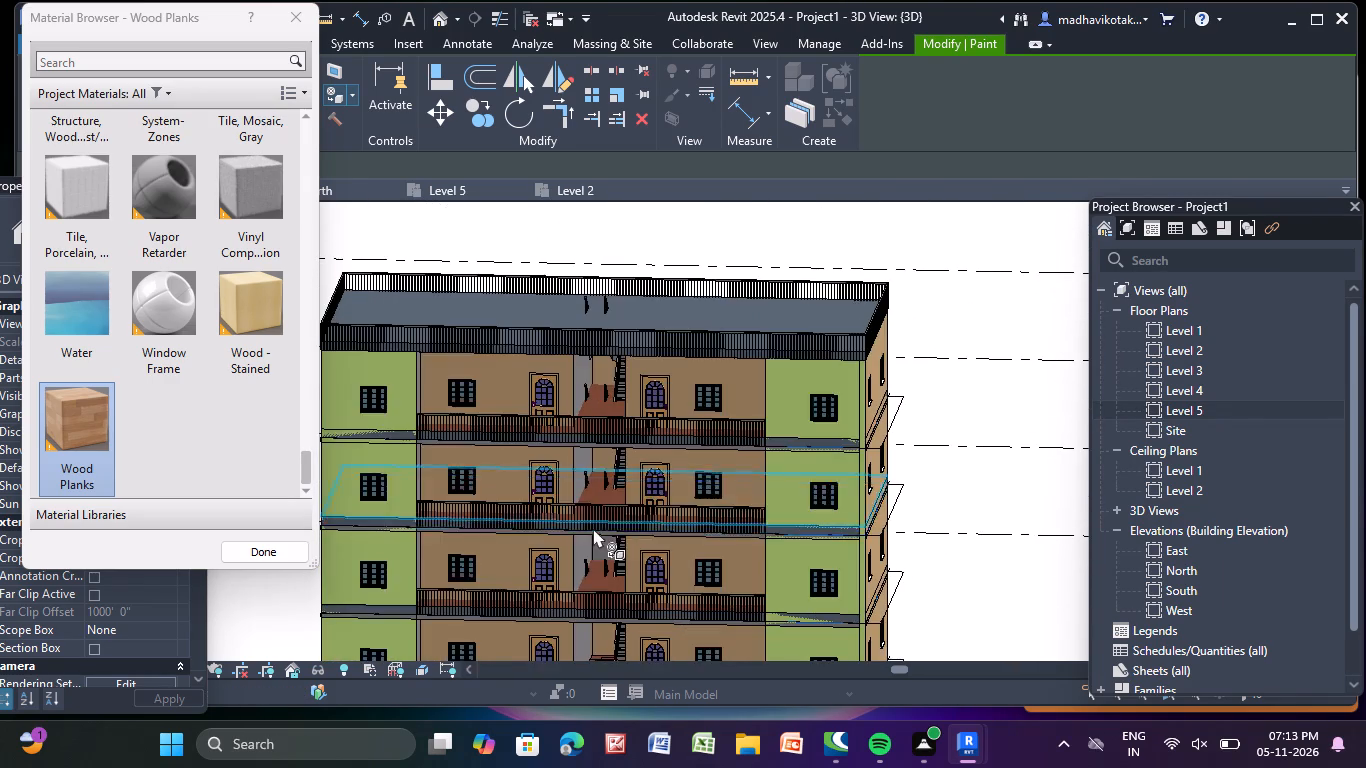
pyautogui.scroll(-2, 597, 502)
pyautogui.moveTo(597, 502); pyautogui.dragTo(658, 315, button='middle')
pyautogui.scroll(5, 625, 457)
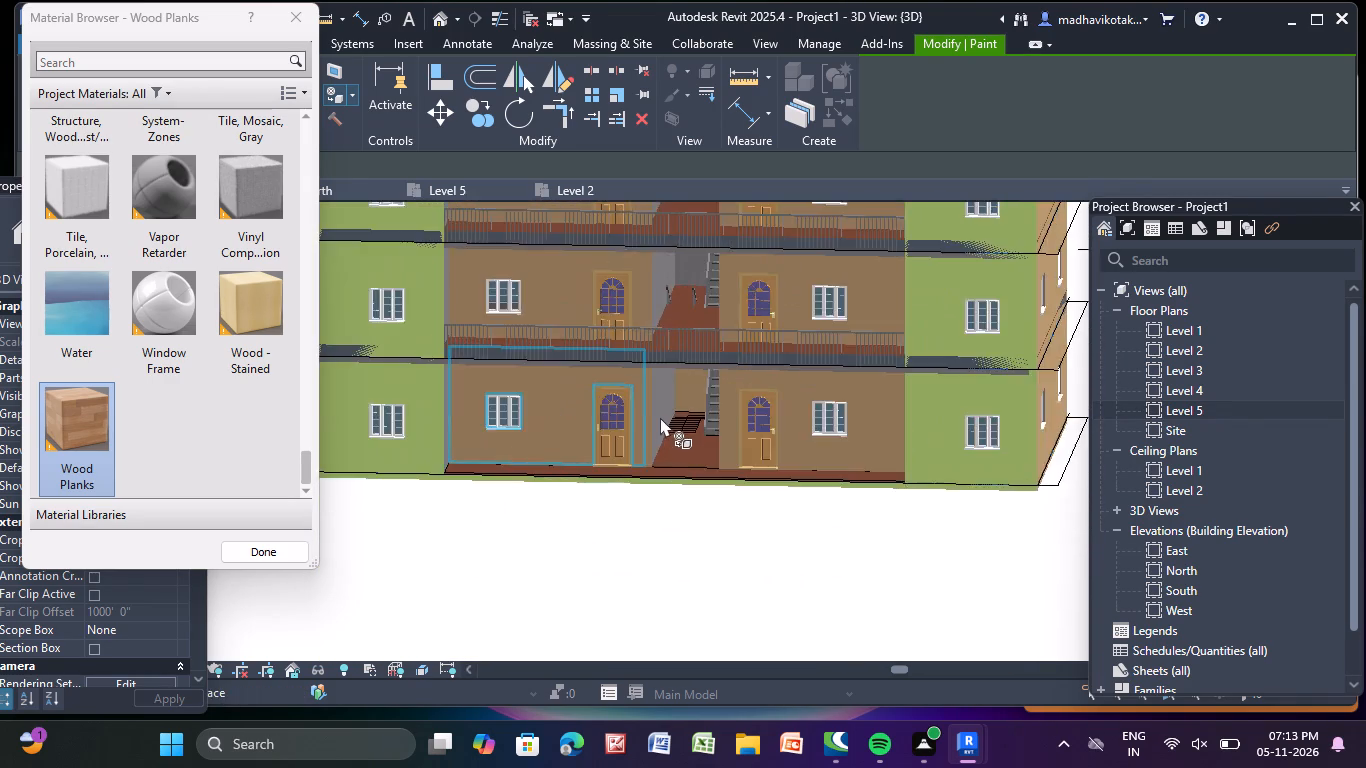
pyautogui.scroll(4, 660, 417)
pyautogui.scroll(2, 230, 331)
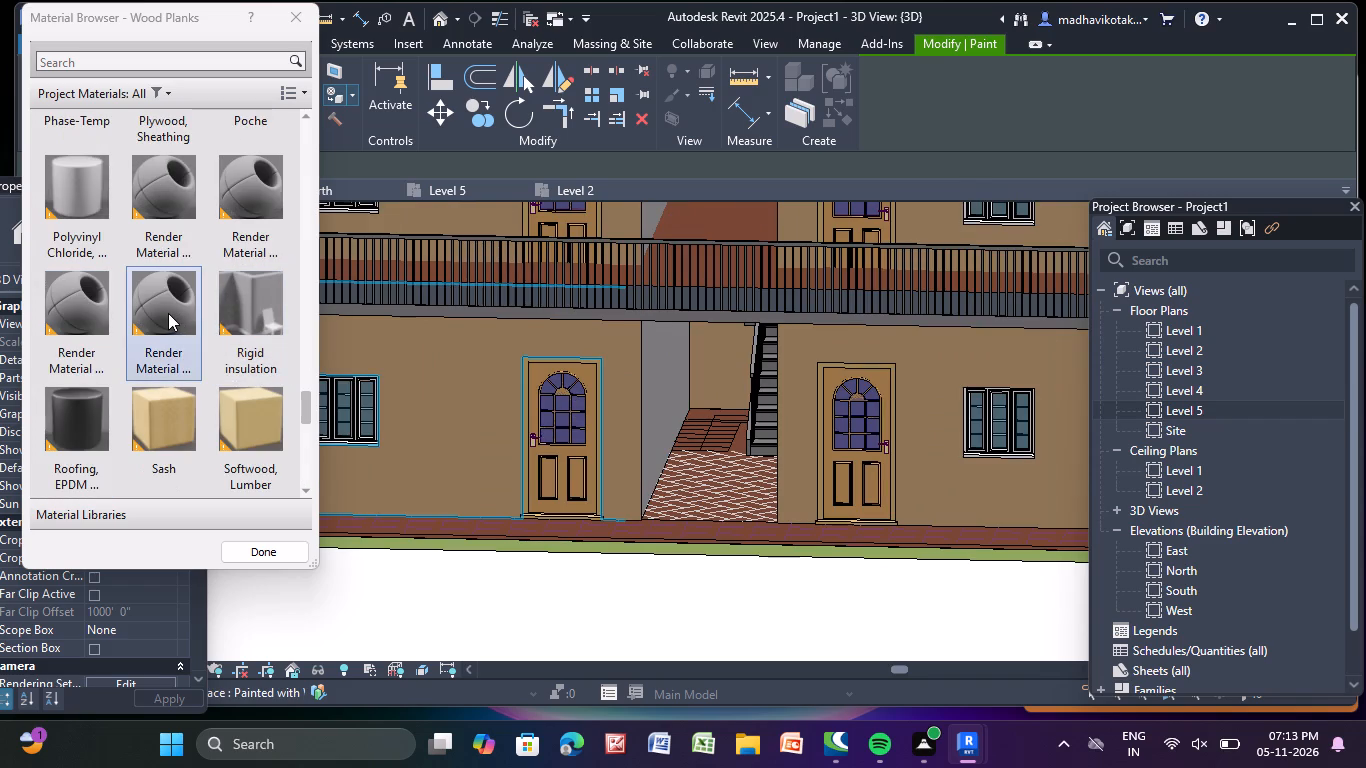
pyautogui.scroll(-4, 168, 313)
pyautogui.click(169, 314)
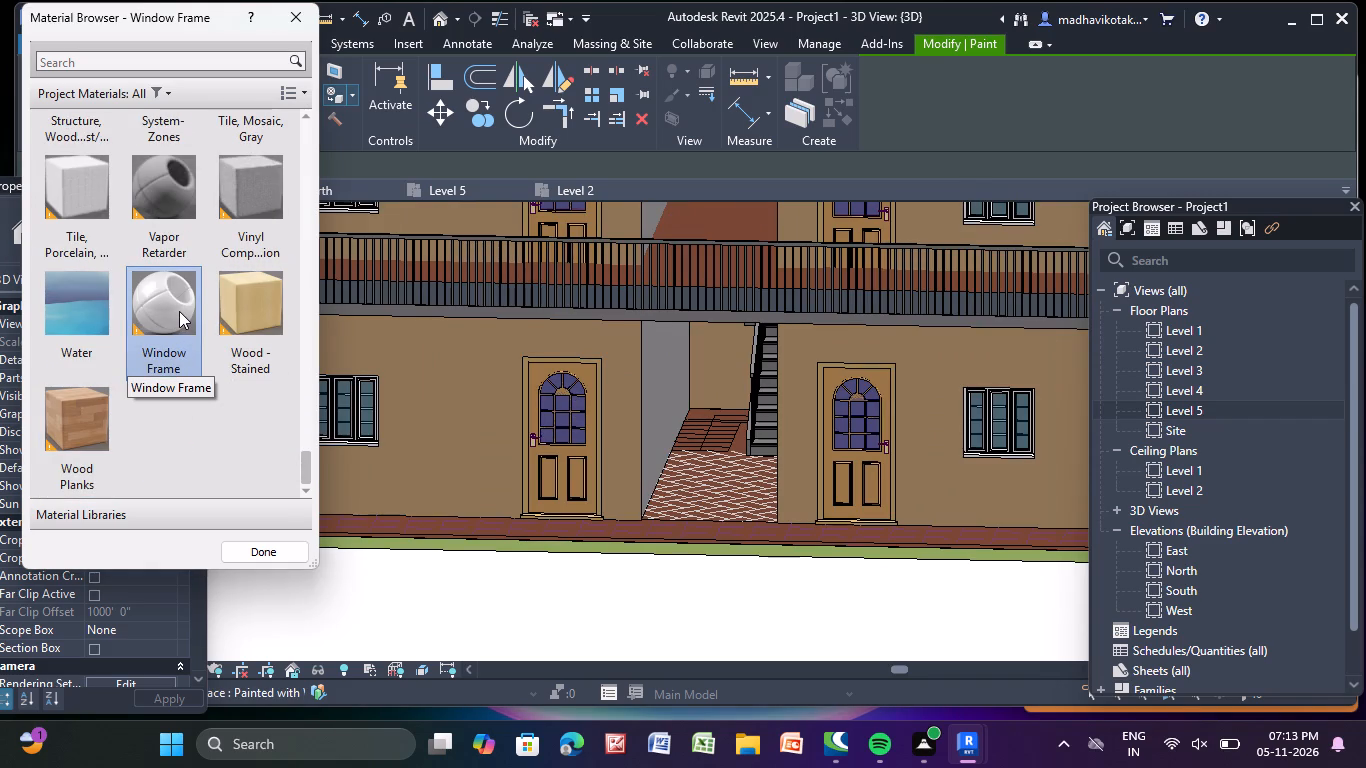
pyautogui.scroll(3, 445, 406)
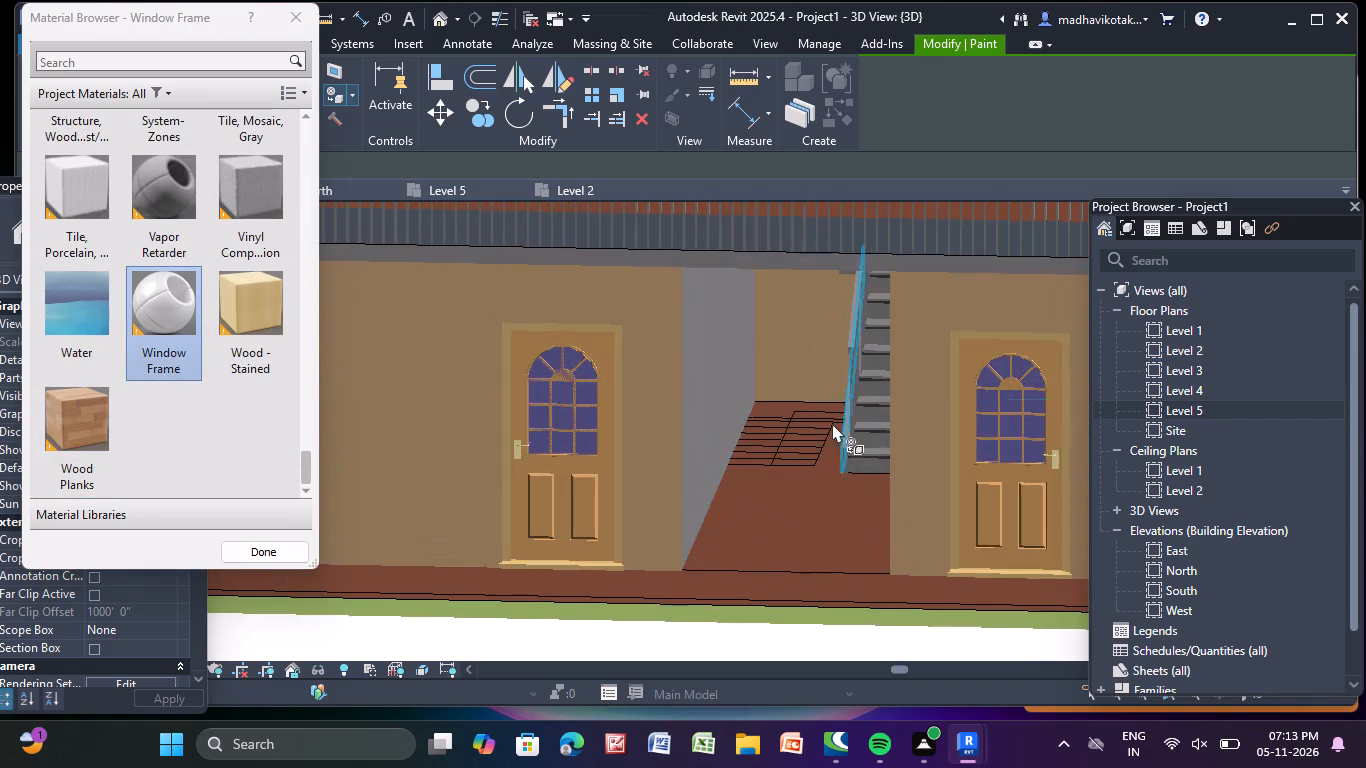
pyautogui.click(705, 391)
pyautogui.scroll(-4, 704, 389)
pyautogui.moveTo(704, 389); pyautogui.dragTo(642, 742, button='middle')
pyautogui.scroll(3, 598, 440)
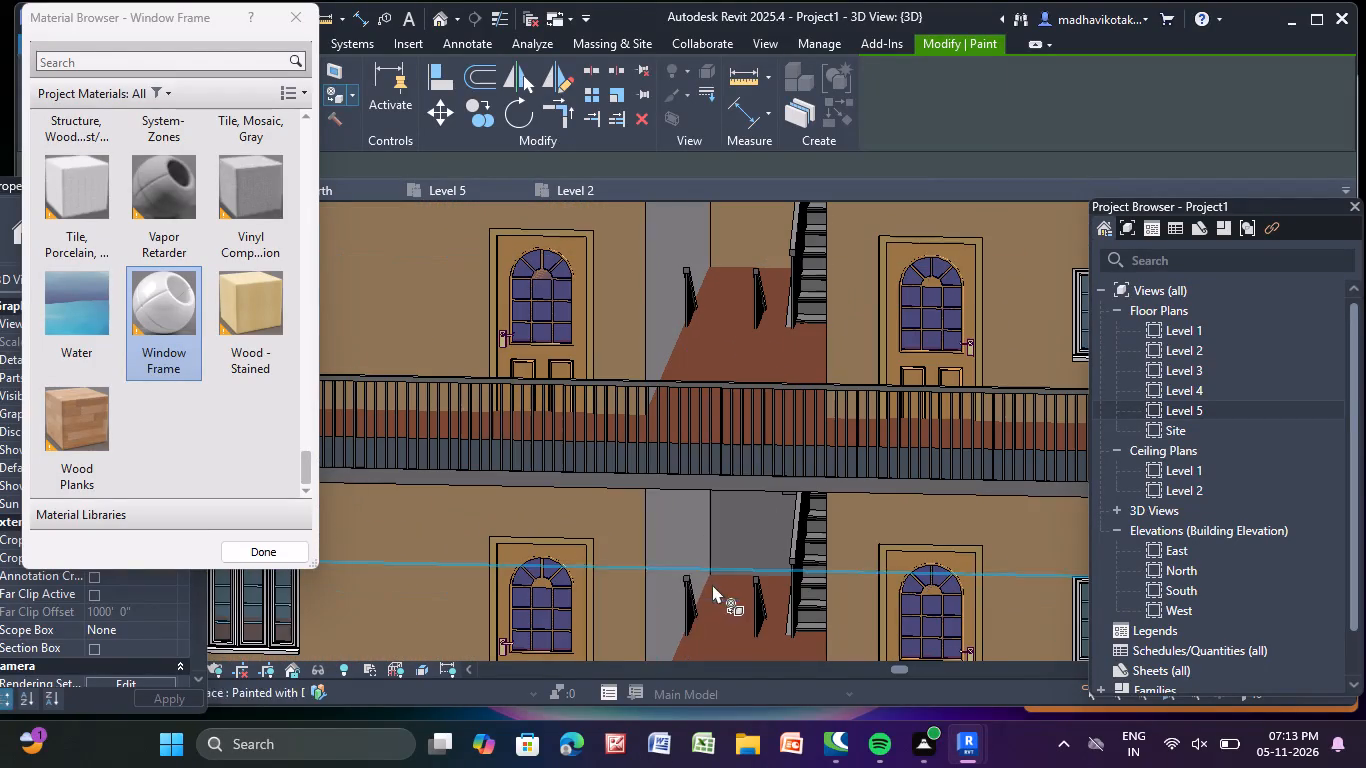
pyautogui.click(654, 548)
pyautogui.moveTo(654, 546); pyautogui.dragTo(621, 730, button='middle')
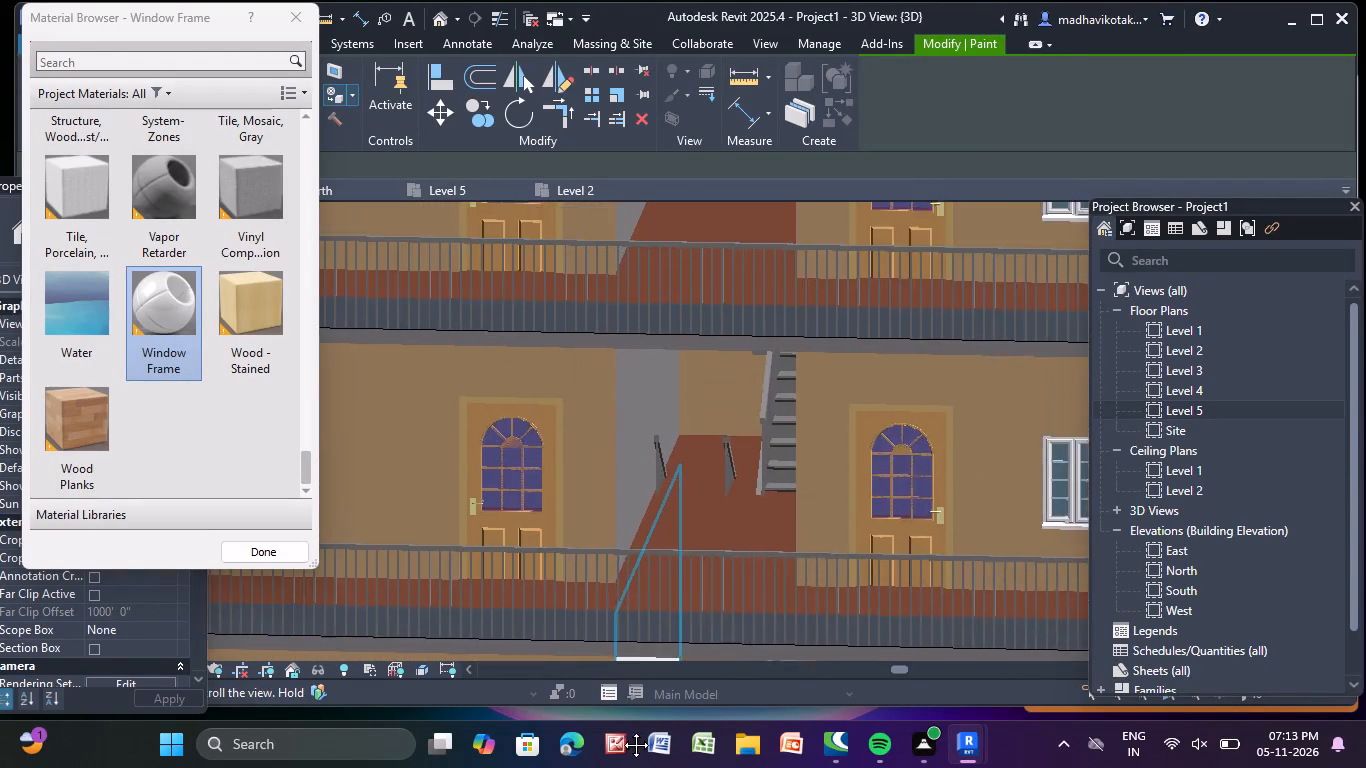
pyautogui.moveTo(621, 730); pyautogui.dragTo(621, 729, button='middle')
pyautogui.click(631, 495)
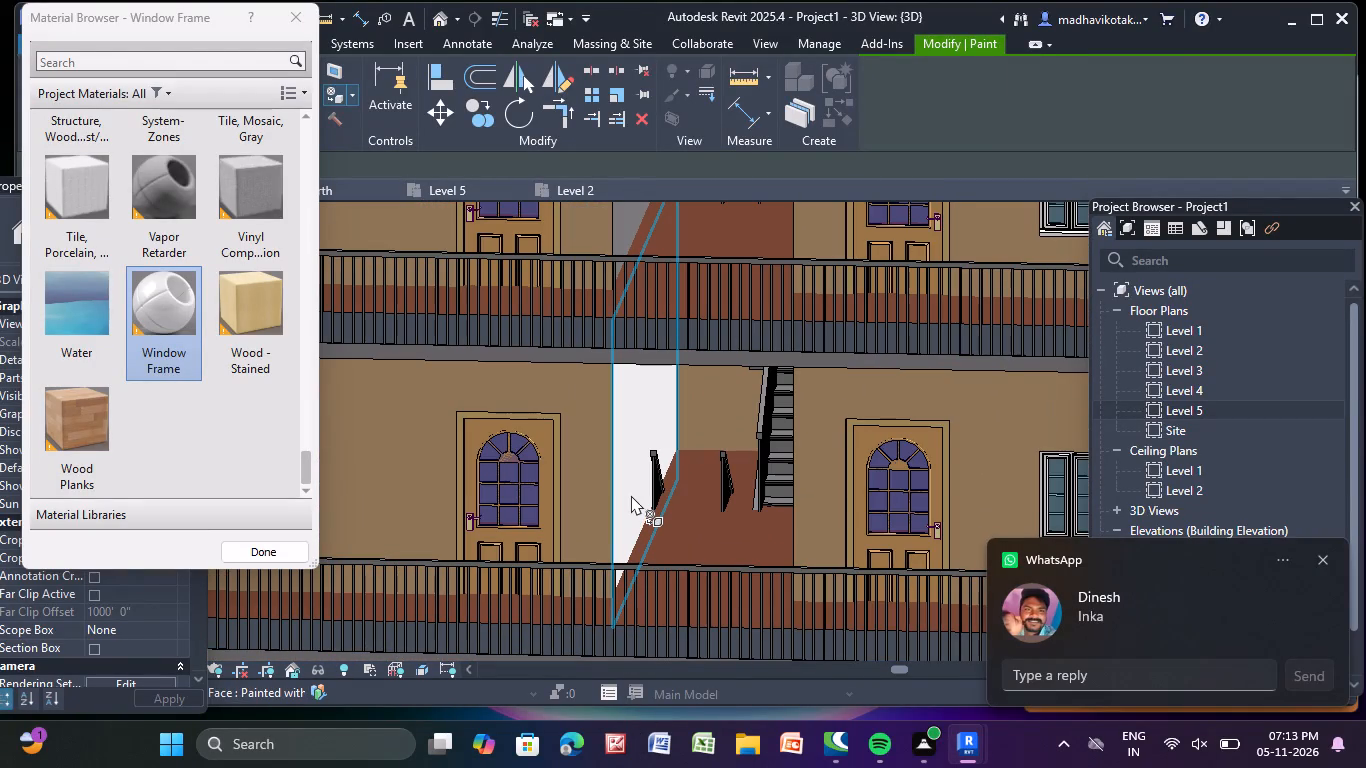
pyautogui.moveTo(631, 495); pyautogui.dragTo(619, 608, button='middle')
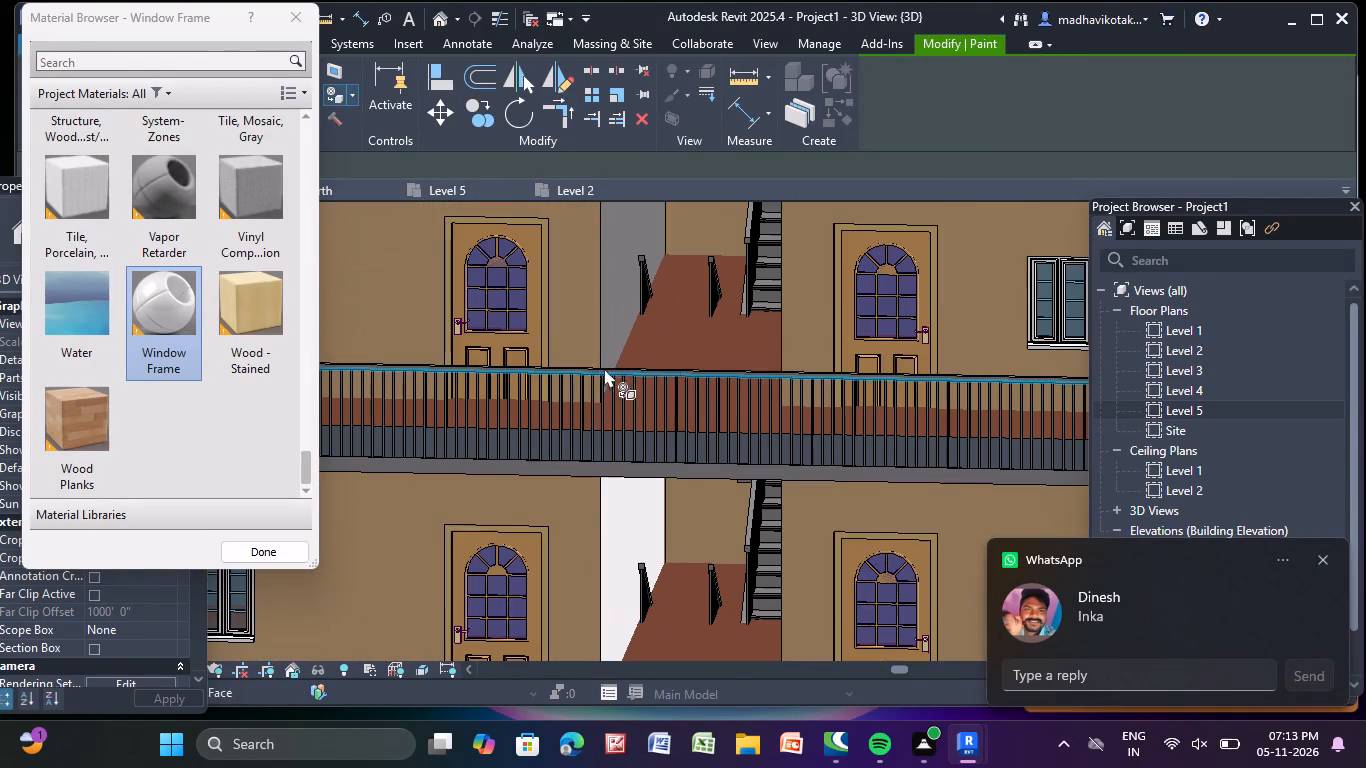
pyautogui.click(607, 302)
# Paint the passage side wall on the stair side, on all four storeys, with Window Frame and finish painting.
pyautogui.moveTo(606, 306); pyautogui.dragTo(590, 740, button='middle')
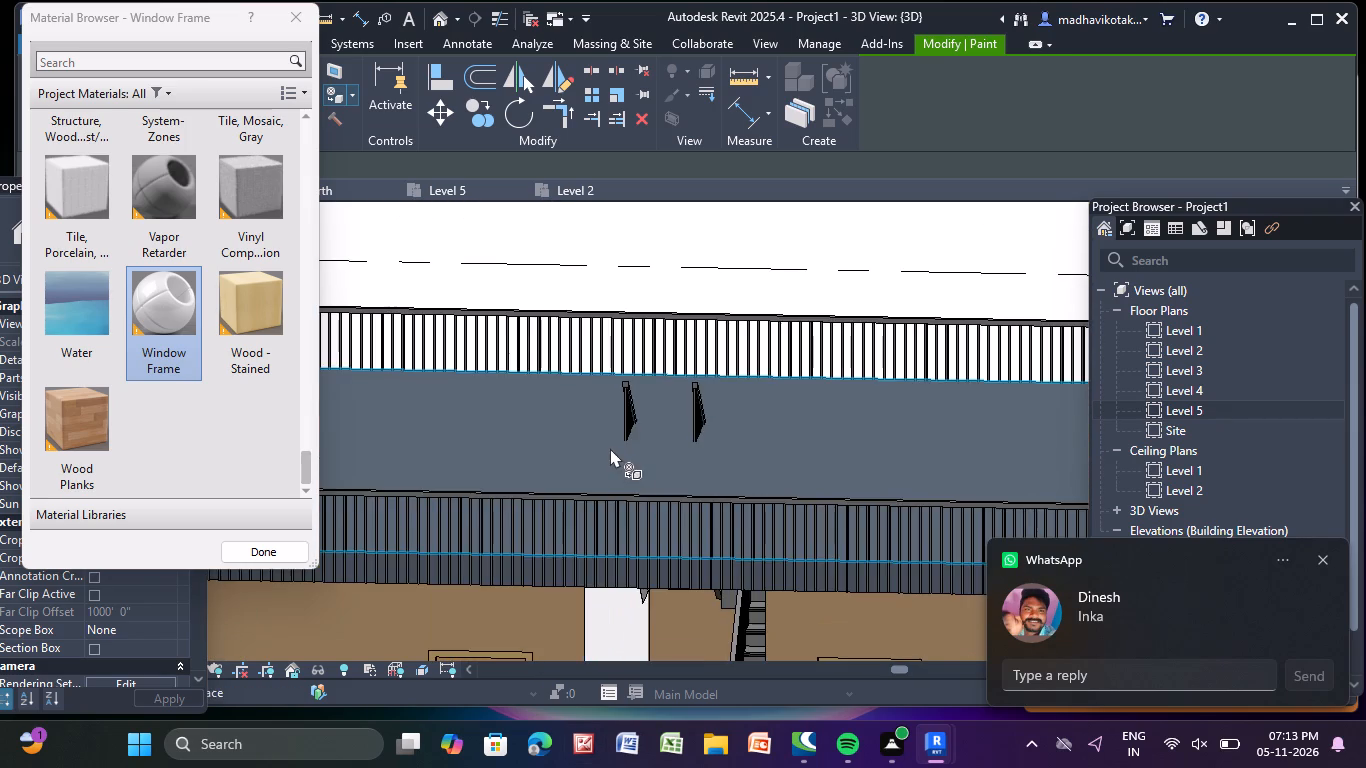
pyautogui.scroll(-3, 631, 506)
pyautogui.moveTo(650, 576); pyautogui.dragTo(610, 144, button='middle')
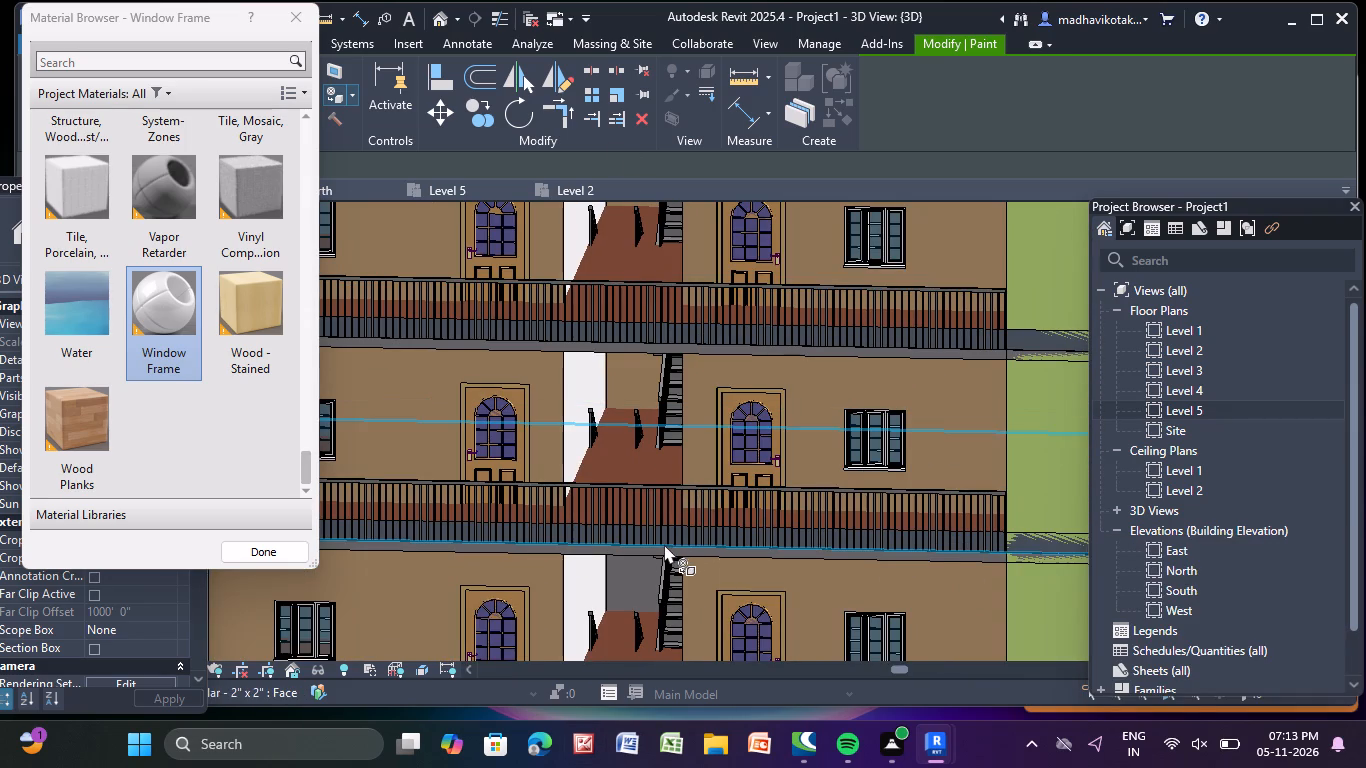
pyautogui.keyDown('shift'); pyautogui.moveTo(661, 545); pyautogui.dragTo(744, 533, button='middle'); pyautogui.keyUp('shift')
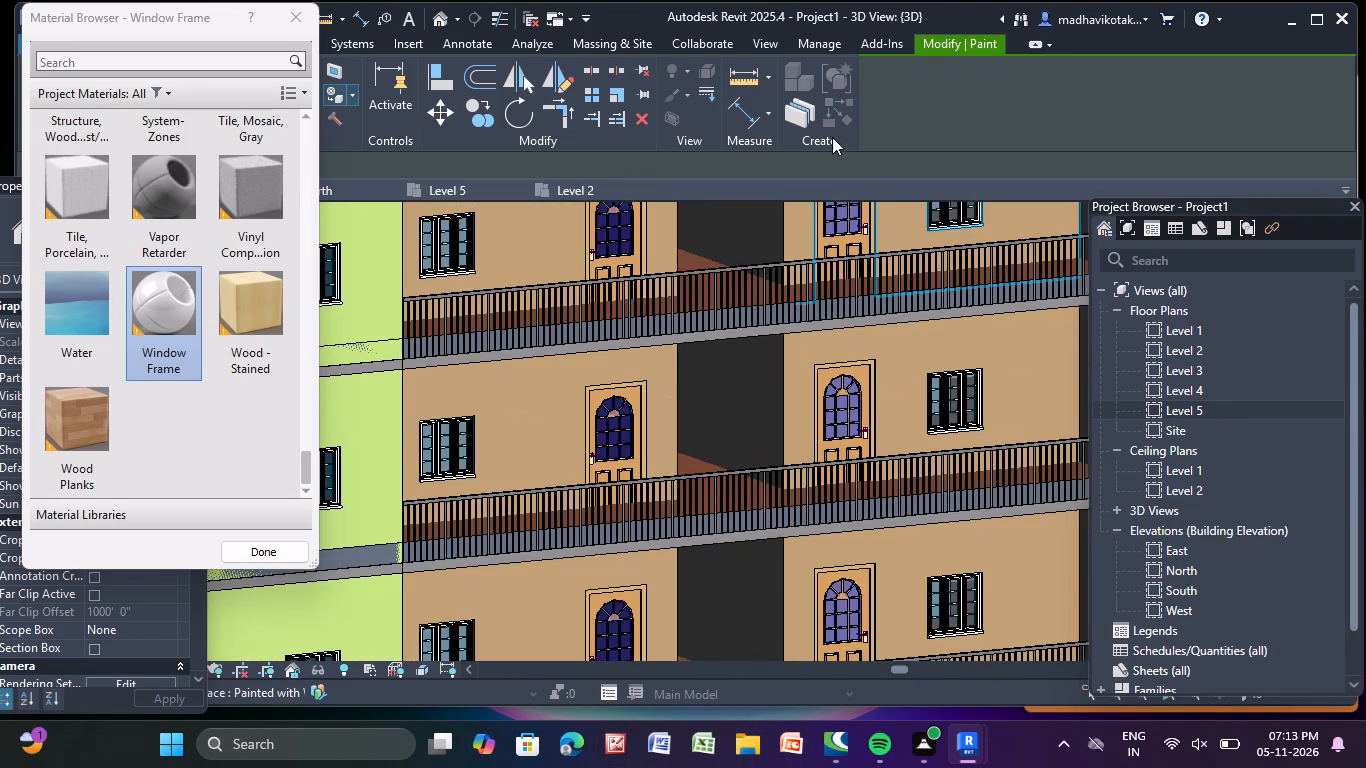
pyautogui.click(747, 223)
pyautogui.click(737, 420)
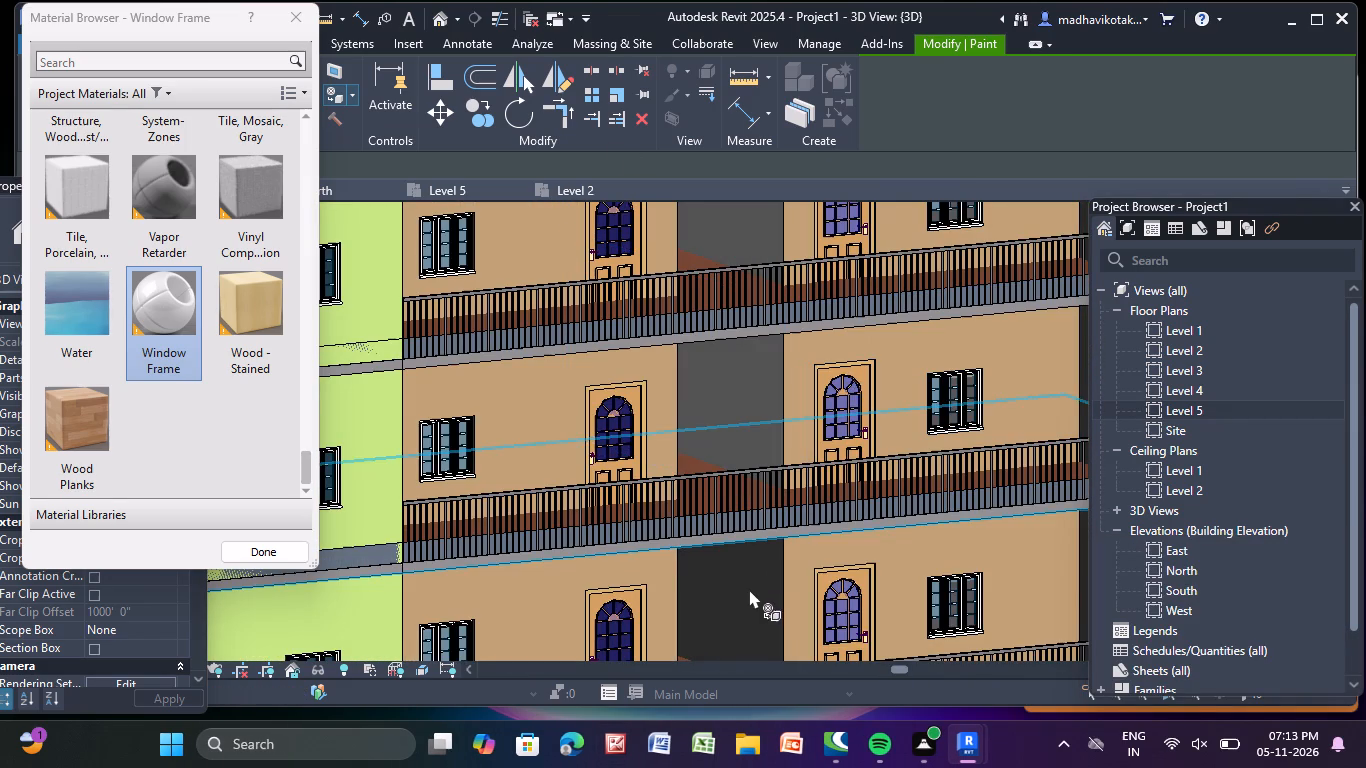
pyautogui.click(749, 589)
pyautogui.moveTo(750, 593); pyautogui.dragTo(609, 91, button='middle')
pyautogui.click(621, 323)
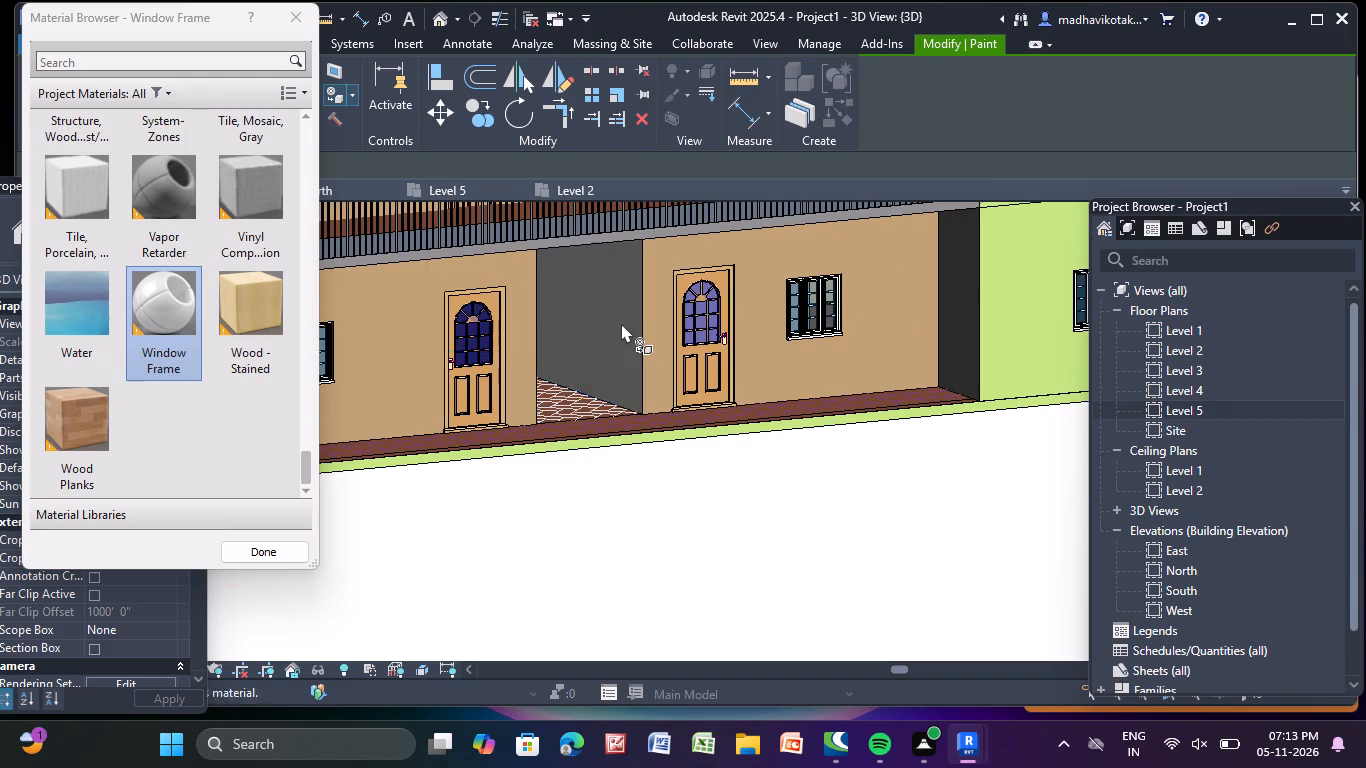
pyautogui.keyDown('shift'); pyautogui.moveTo(787, 530); pyautogui.dragTo(714, 552, button='middle'); pyautogui.keyUp('shift')
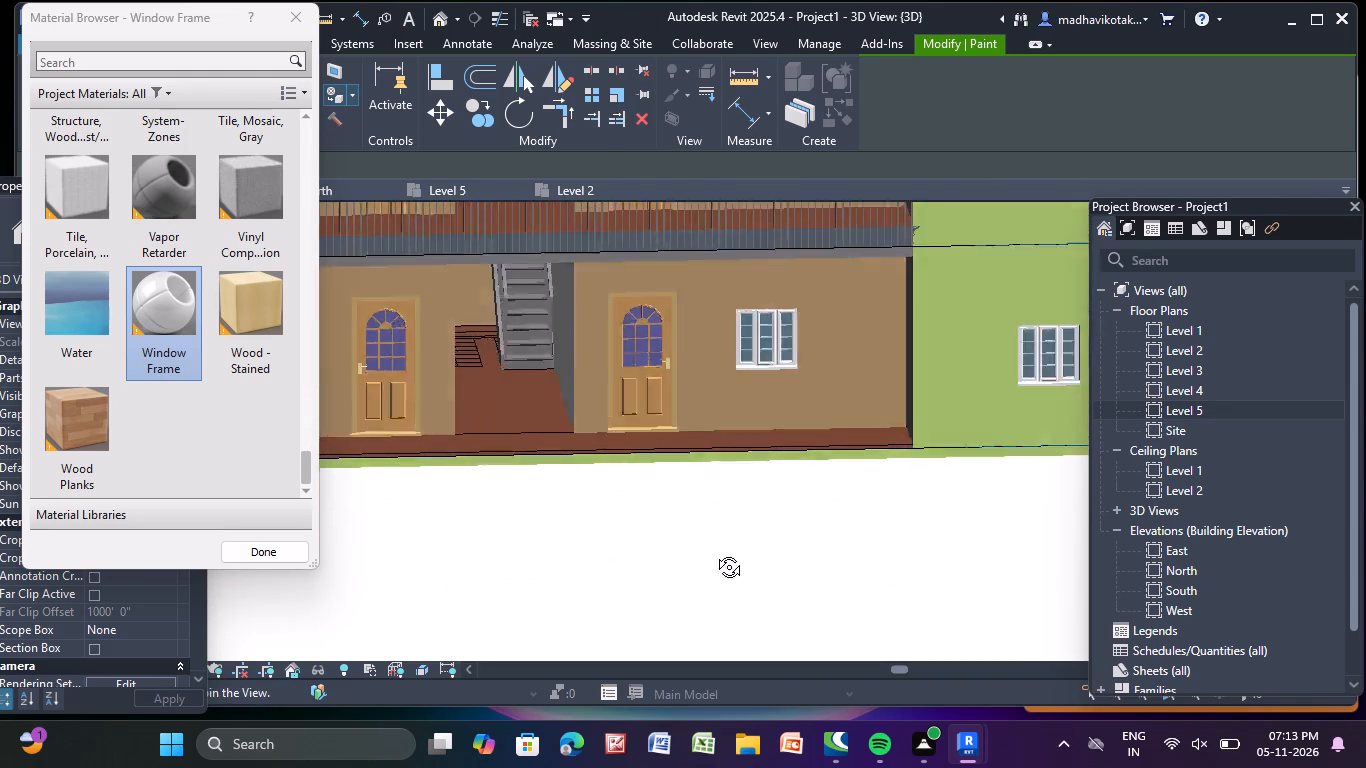
pyautogui.keyDown('shift'); pyautogui.moveTo(714, 552); pyautogui.dragTo(712, 528, button='middle'); pyautogui.keyUp('shift')
pyautogui.keyDown('shift'); pyautogui.middleClick(712, 528); pyautogui.keyUp('shift')
pyautogui.press('Escape')
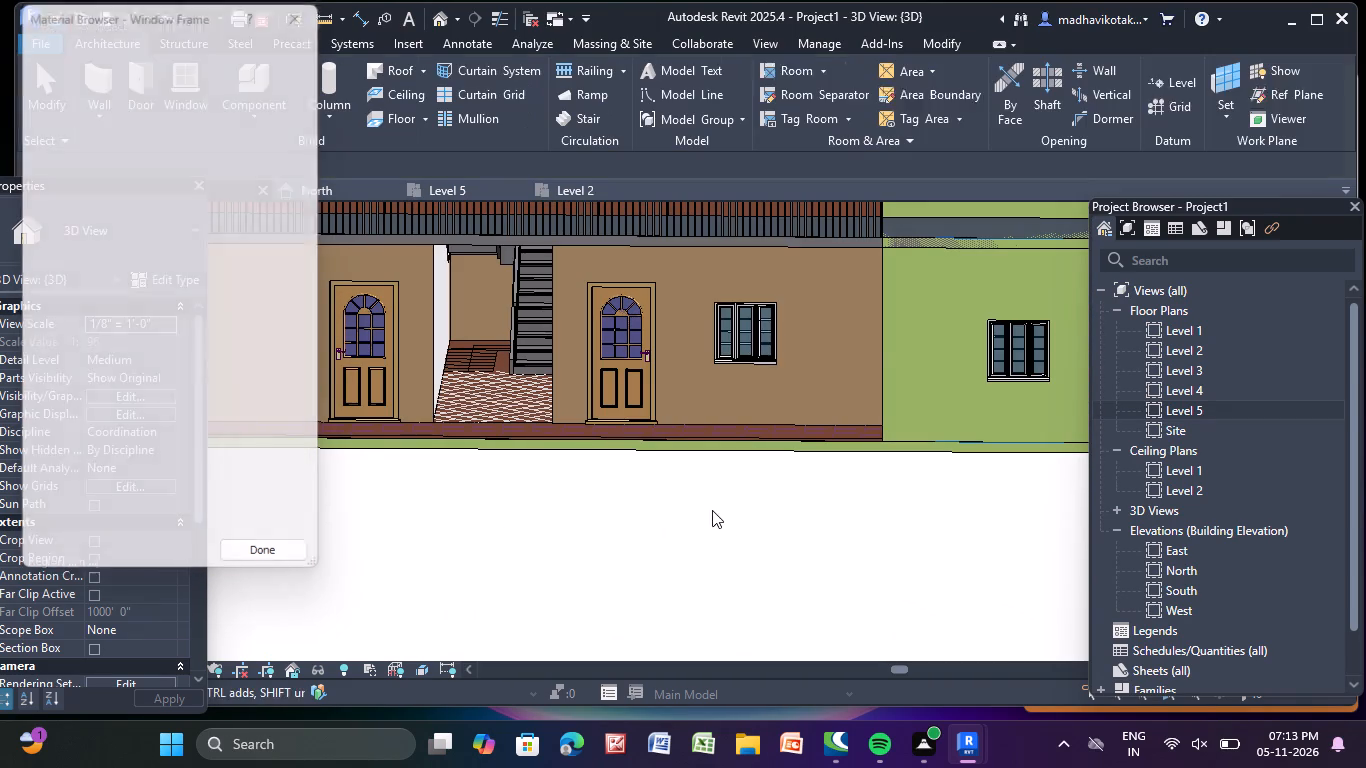
# Open the Level 2 floor plan.
pyautogui.tripleClick(1181, 351)
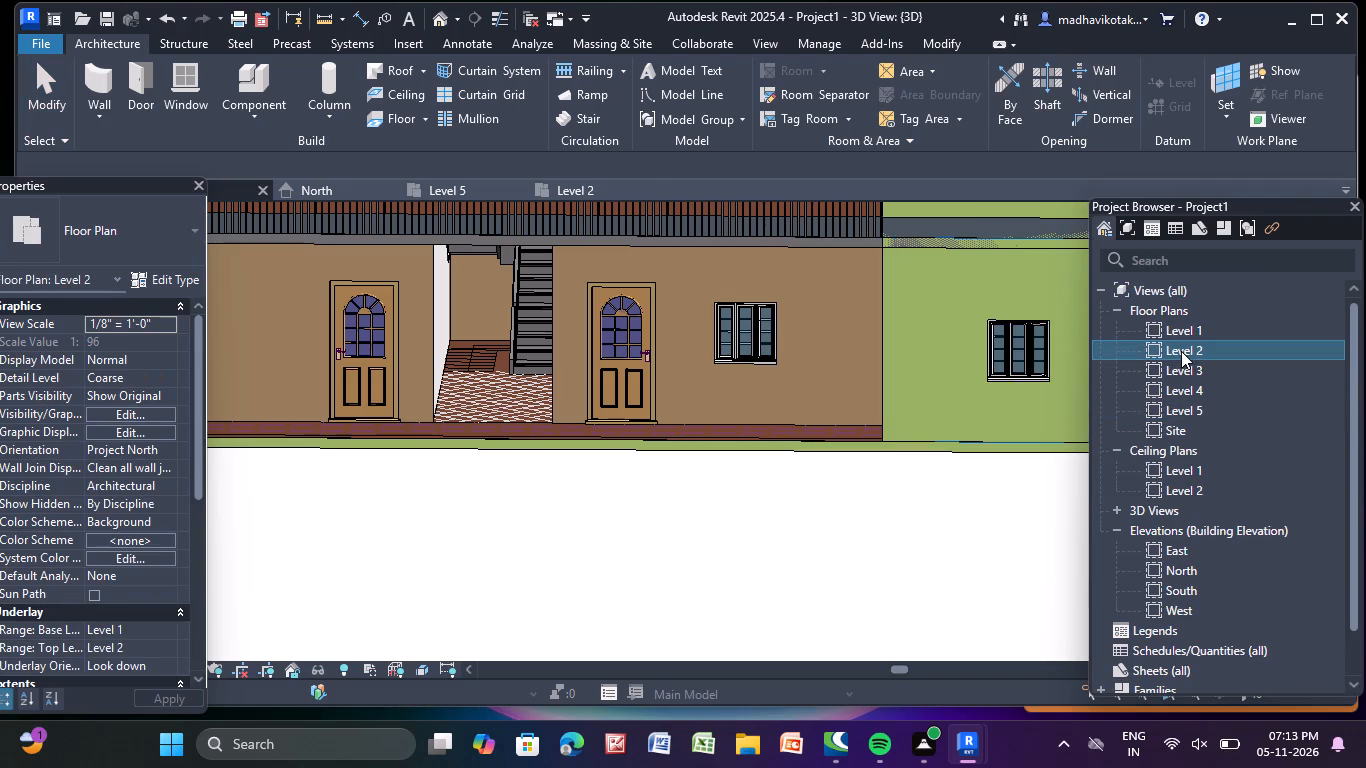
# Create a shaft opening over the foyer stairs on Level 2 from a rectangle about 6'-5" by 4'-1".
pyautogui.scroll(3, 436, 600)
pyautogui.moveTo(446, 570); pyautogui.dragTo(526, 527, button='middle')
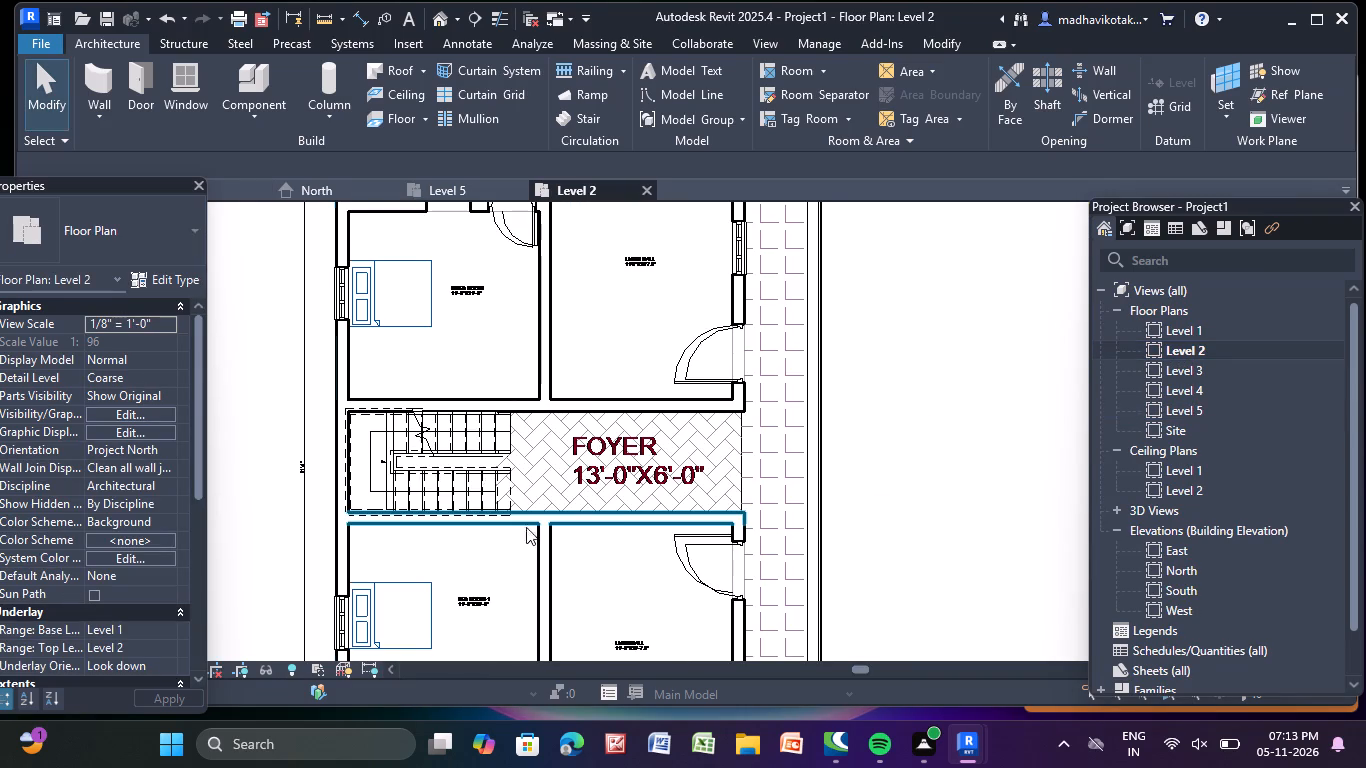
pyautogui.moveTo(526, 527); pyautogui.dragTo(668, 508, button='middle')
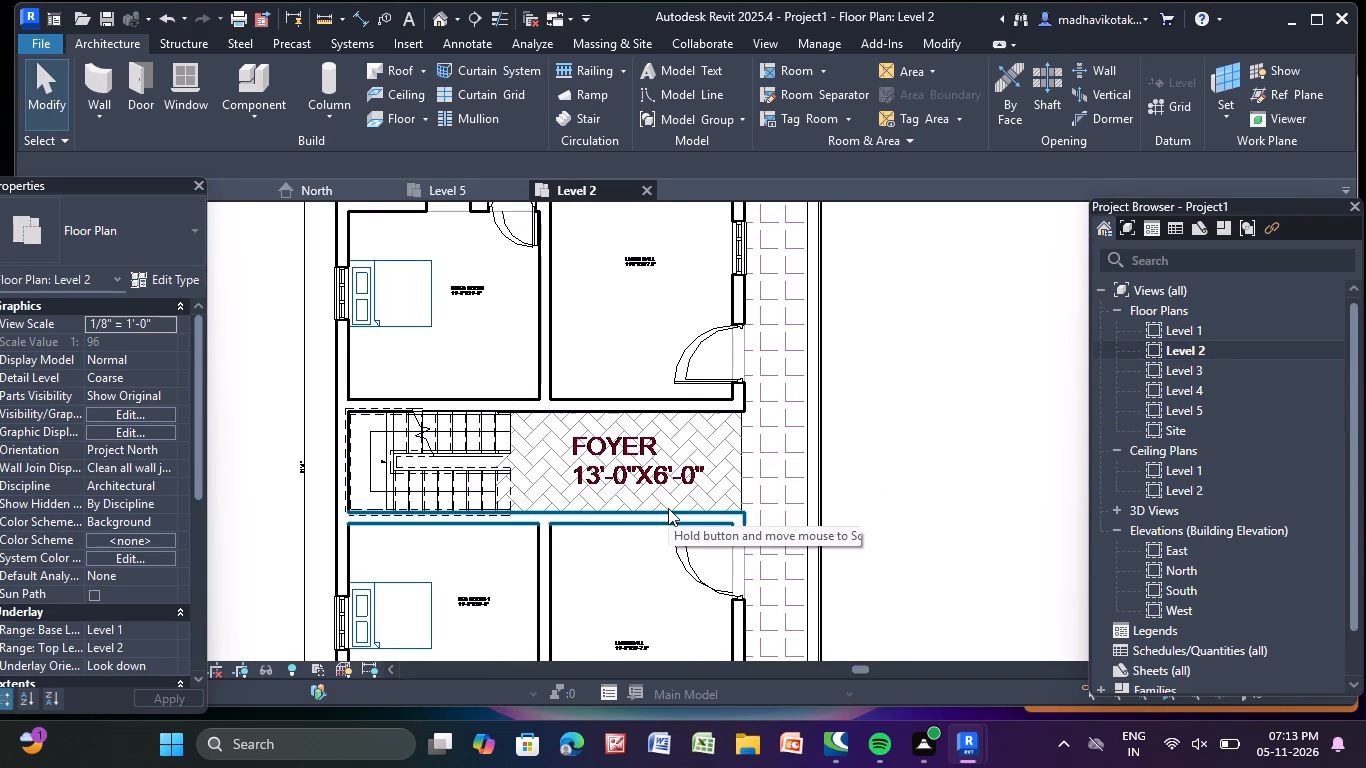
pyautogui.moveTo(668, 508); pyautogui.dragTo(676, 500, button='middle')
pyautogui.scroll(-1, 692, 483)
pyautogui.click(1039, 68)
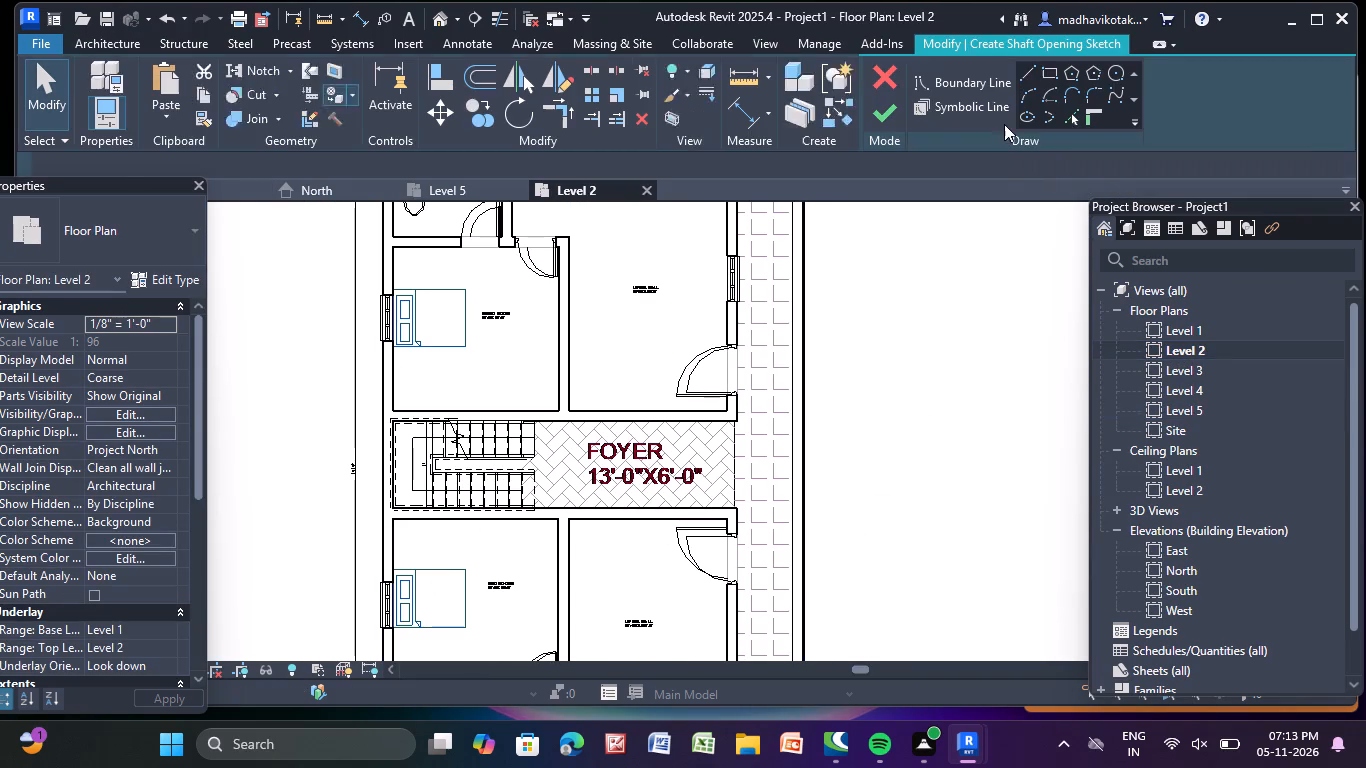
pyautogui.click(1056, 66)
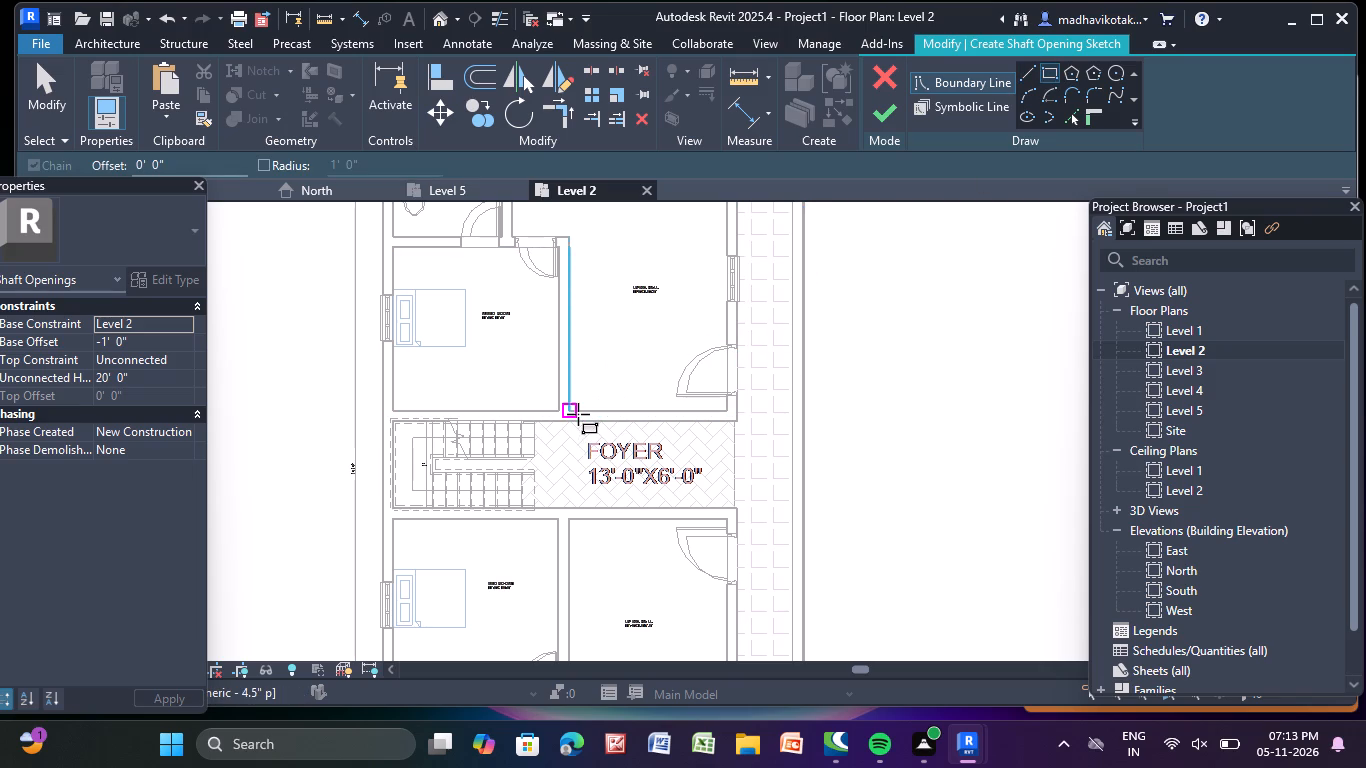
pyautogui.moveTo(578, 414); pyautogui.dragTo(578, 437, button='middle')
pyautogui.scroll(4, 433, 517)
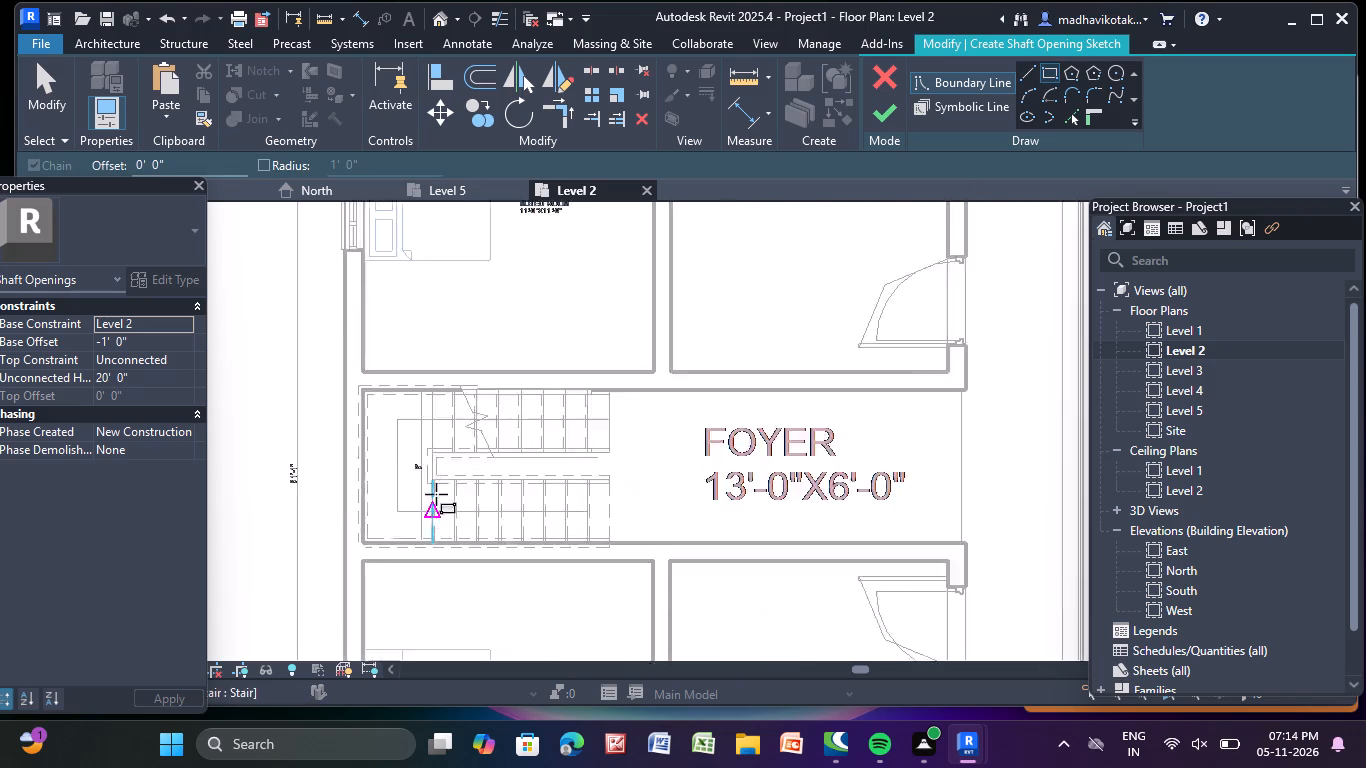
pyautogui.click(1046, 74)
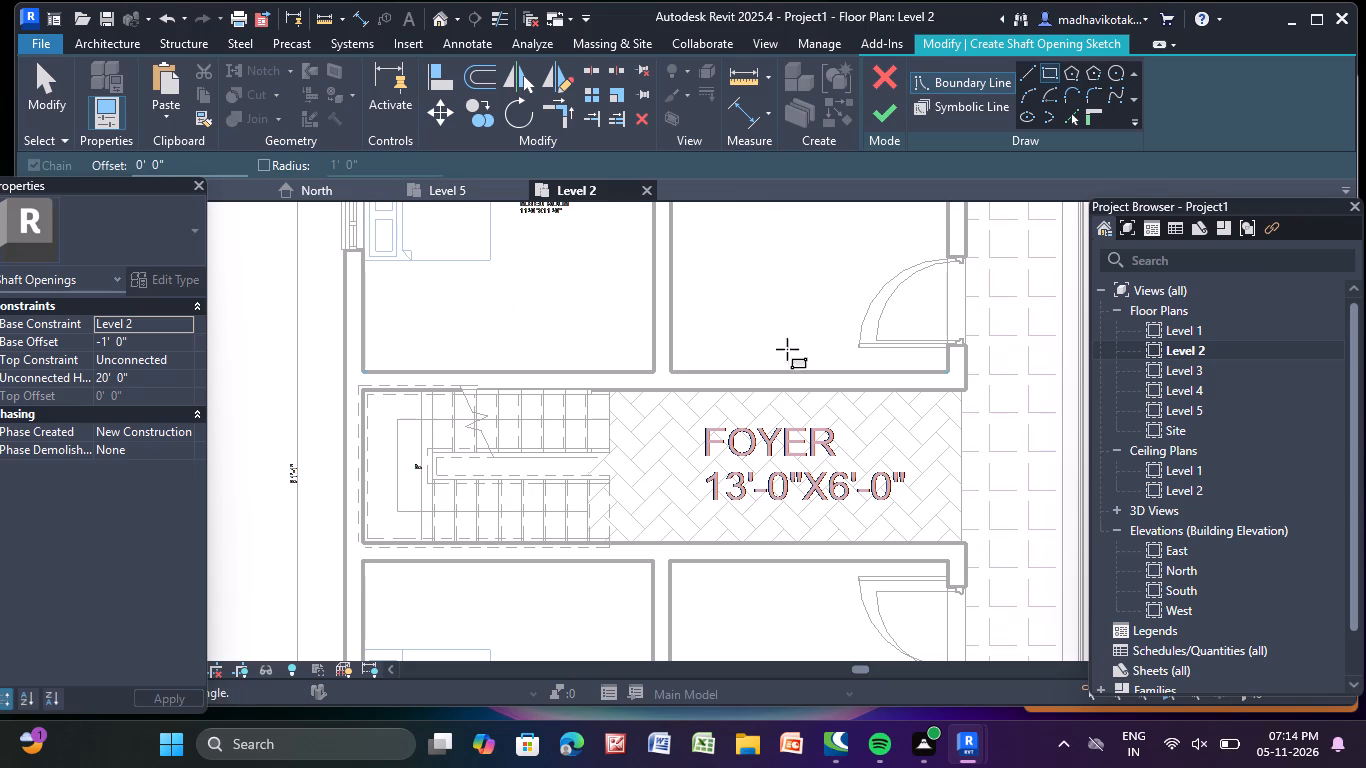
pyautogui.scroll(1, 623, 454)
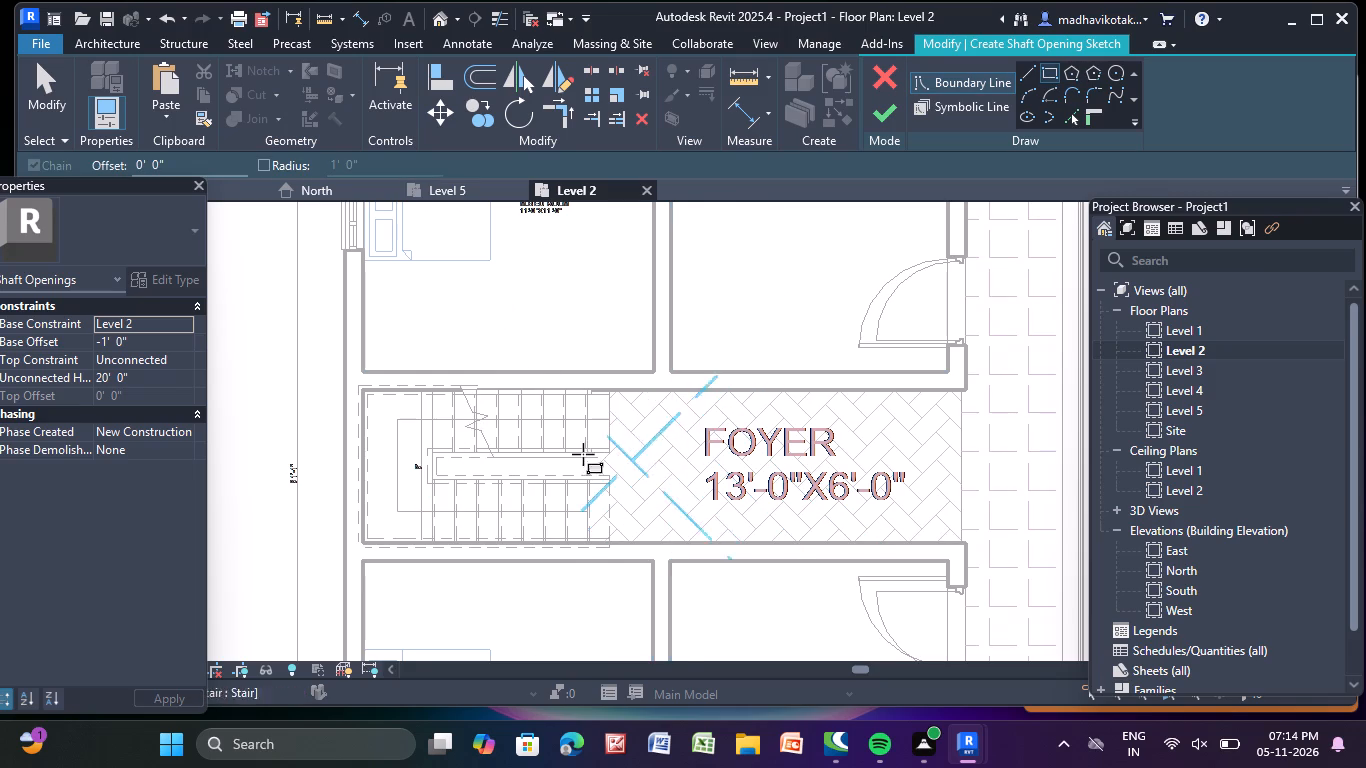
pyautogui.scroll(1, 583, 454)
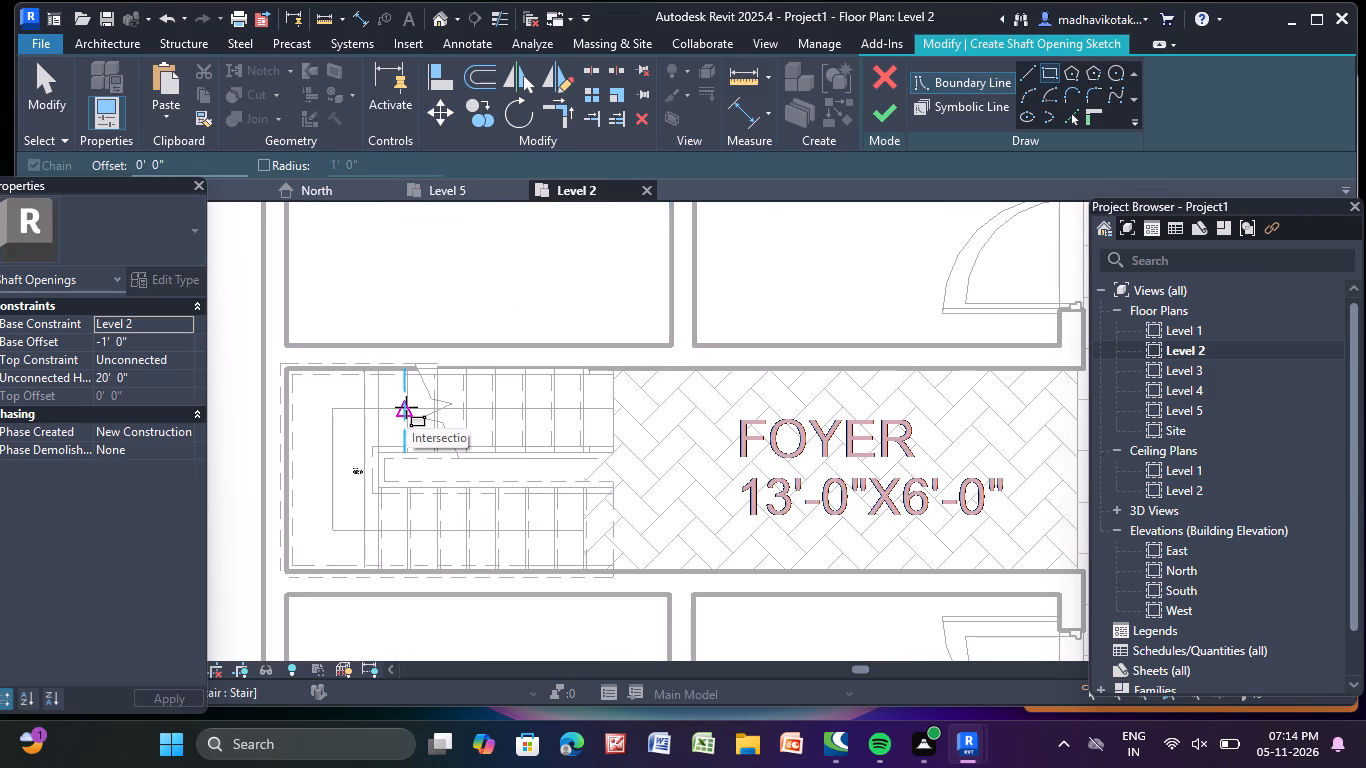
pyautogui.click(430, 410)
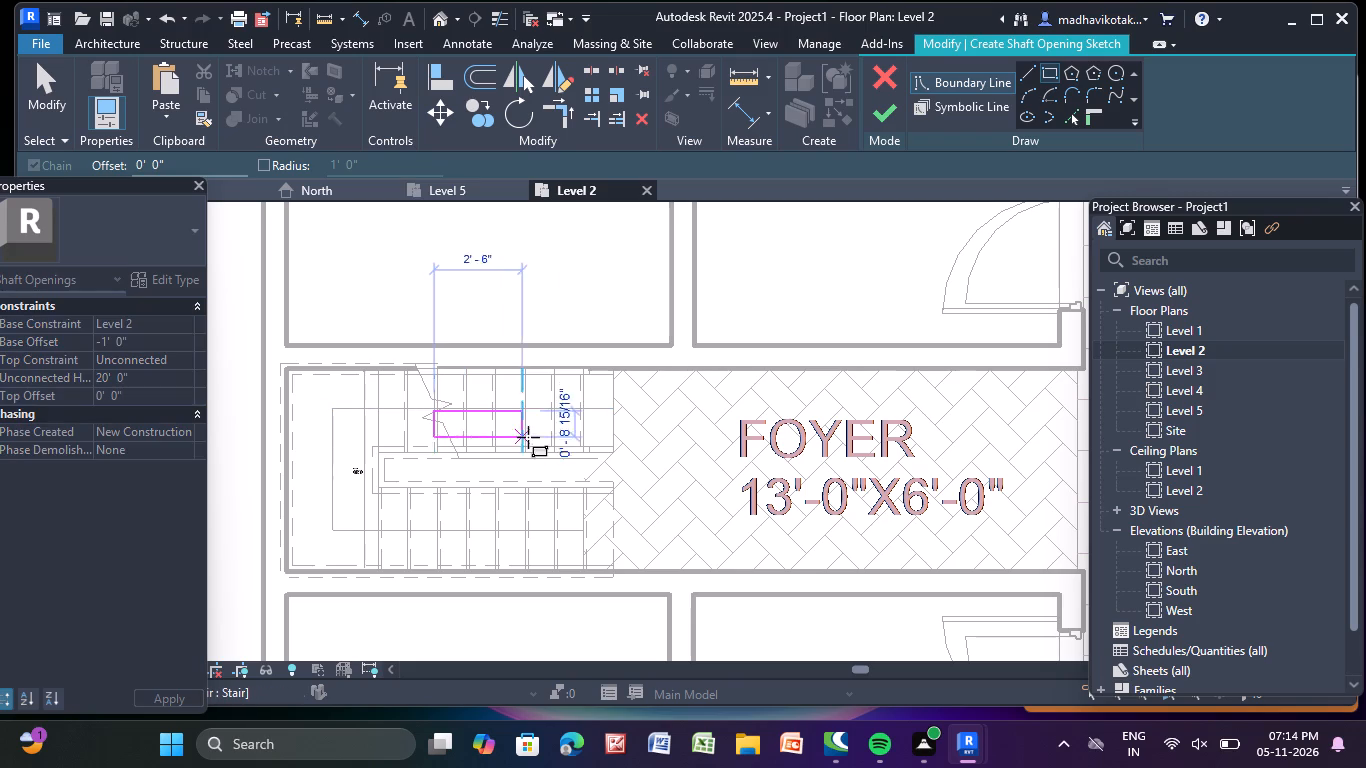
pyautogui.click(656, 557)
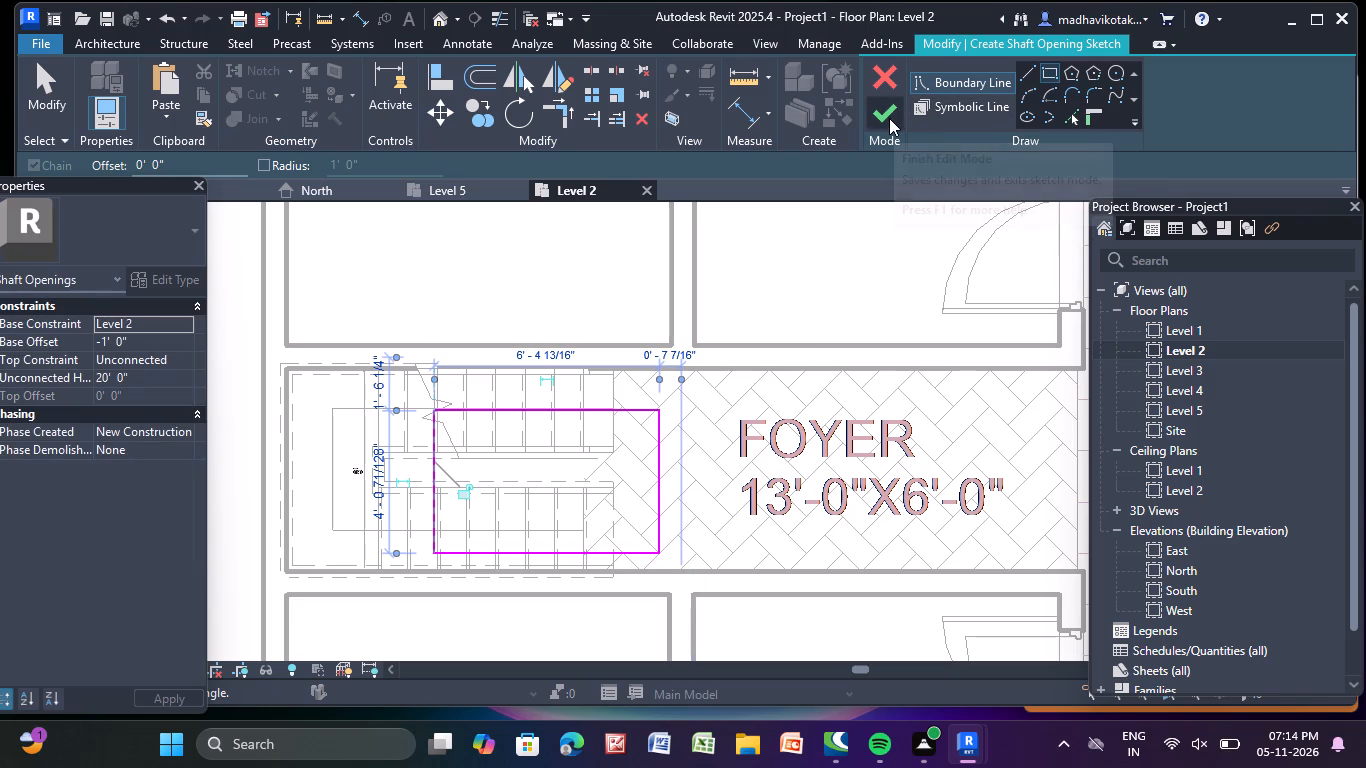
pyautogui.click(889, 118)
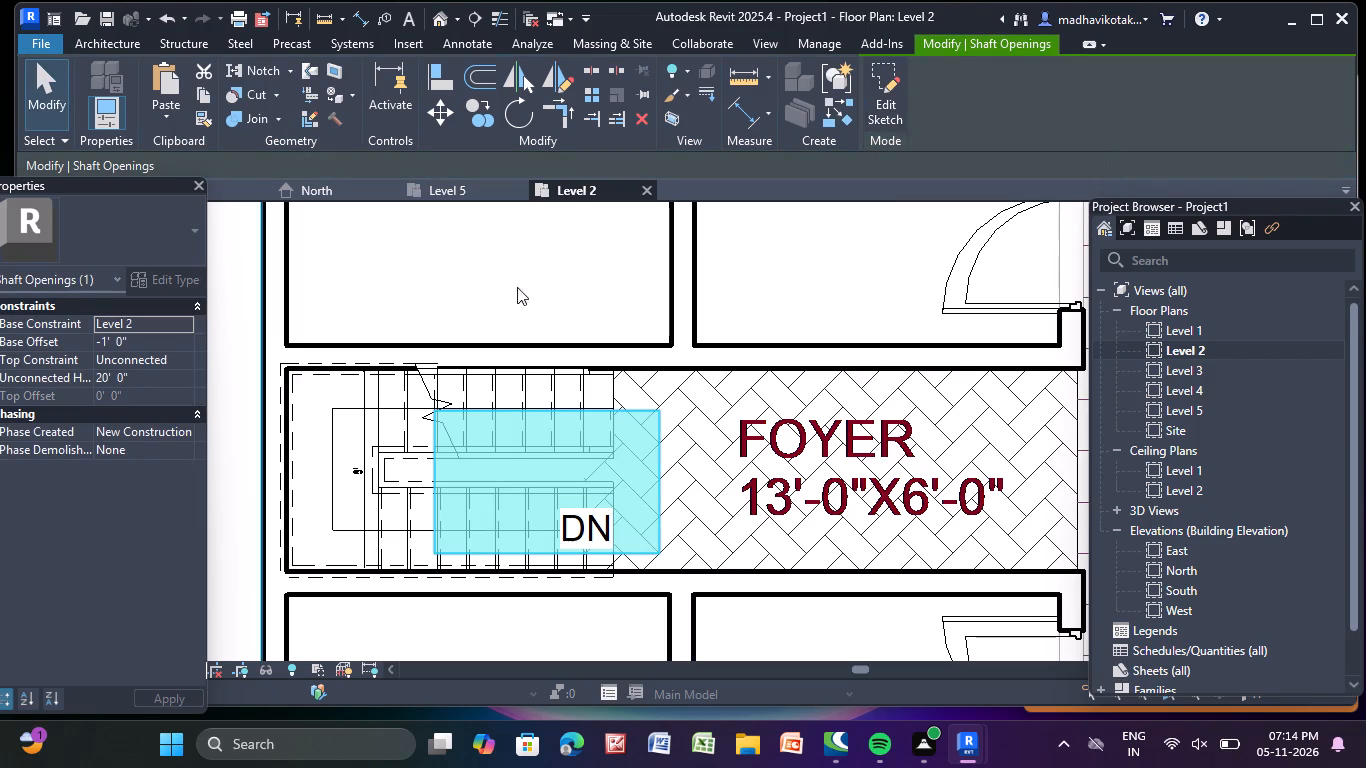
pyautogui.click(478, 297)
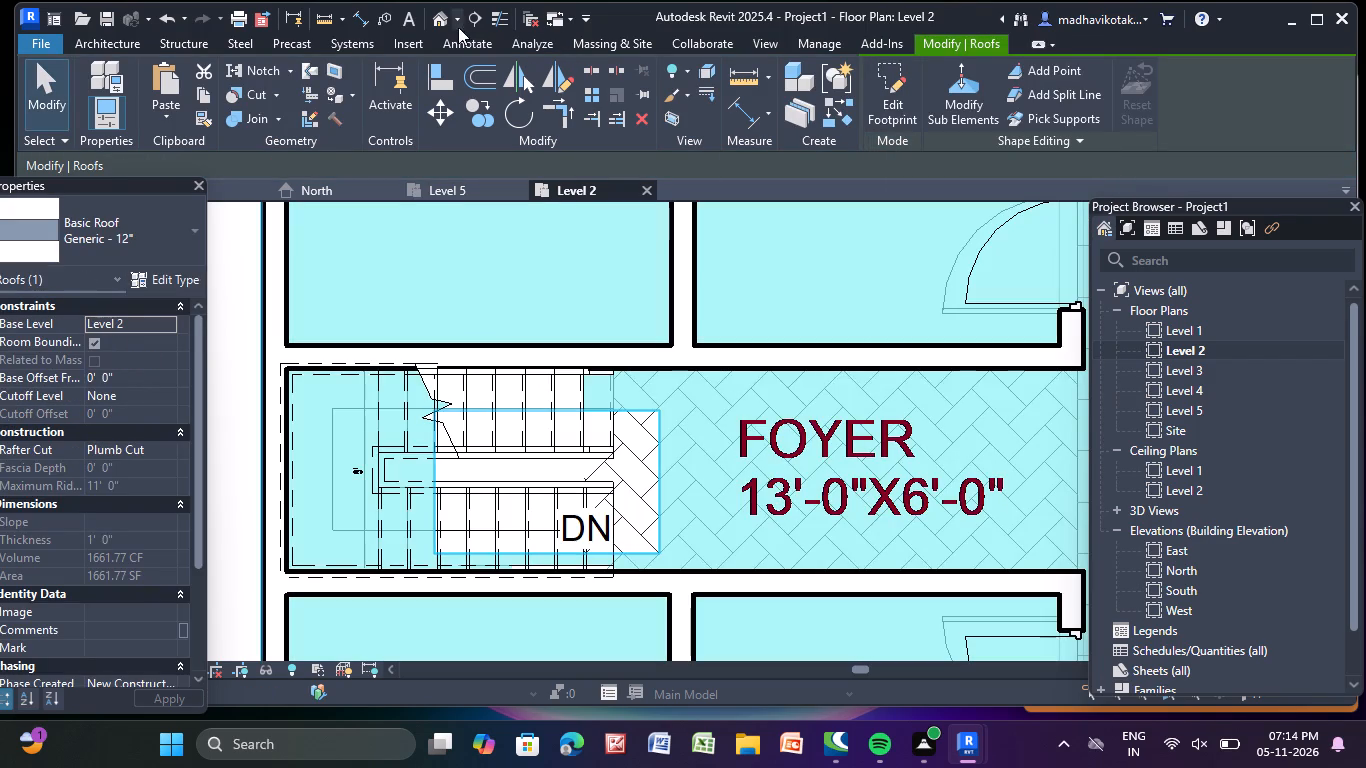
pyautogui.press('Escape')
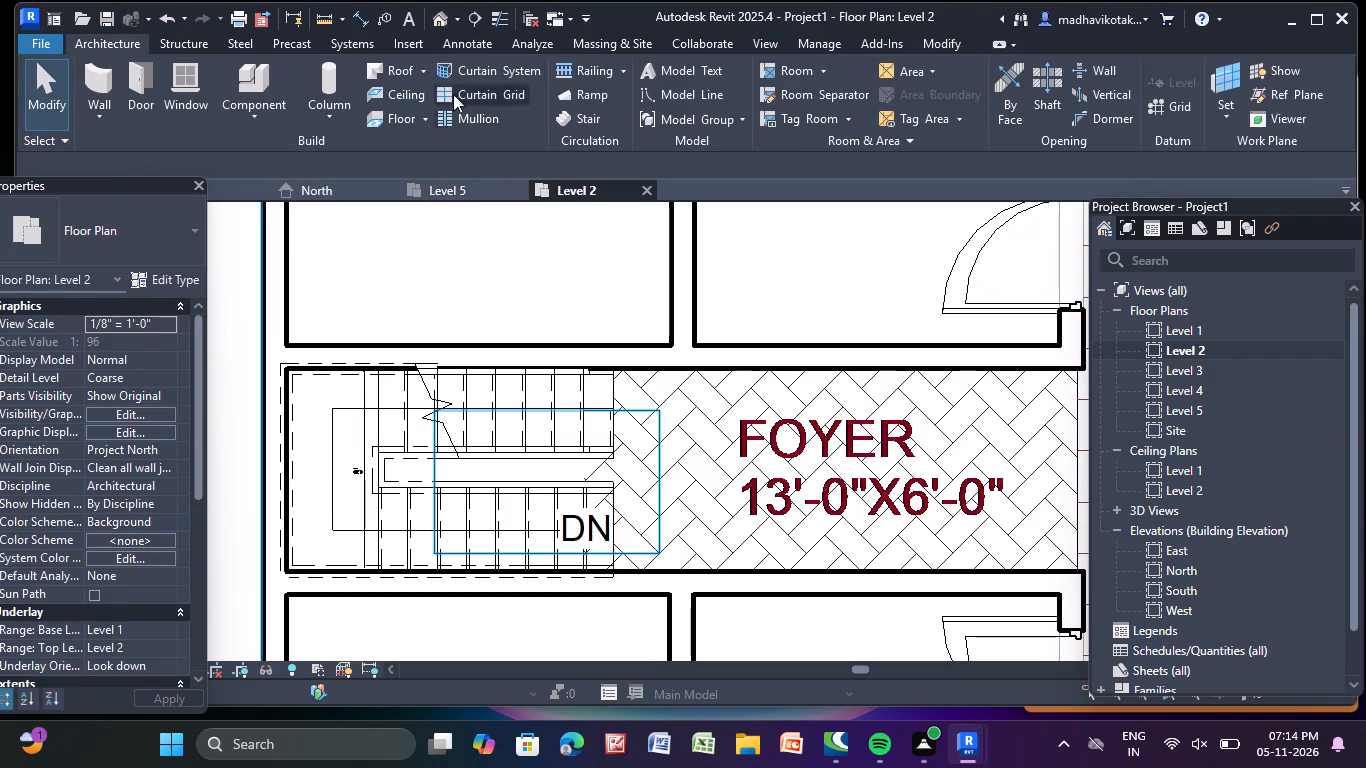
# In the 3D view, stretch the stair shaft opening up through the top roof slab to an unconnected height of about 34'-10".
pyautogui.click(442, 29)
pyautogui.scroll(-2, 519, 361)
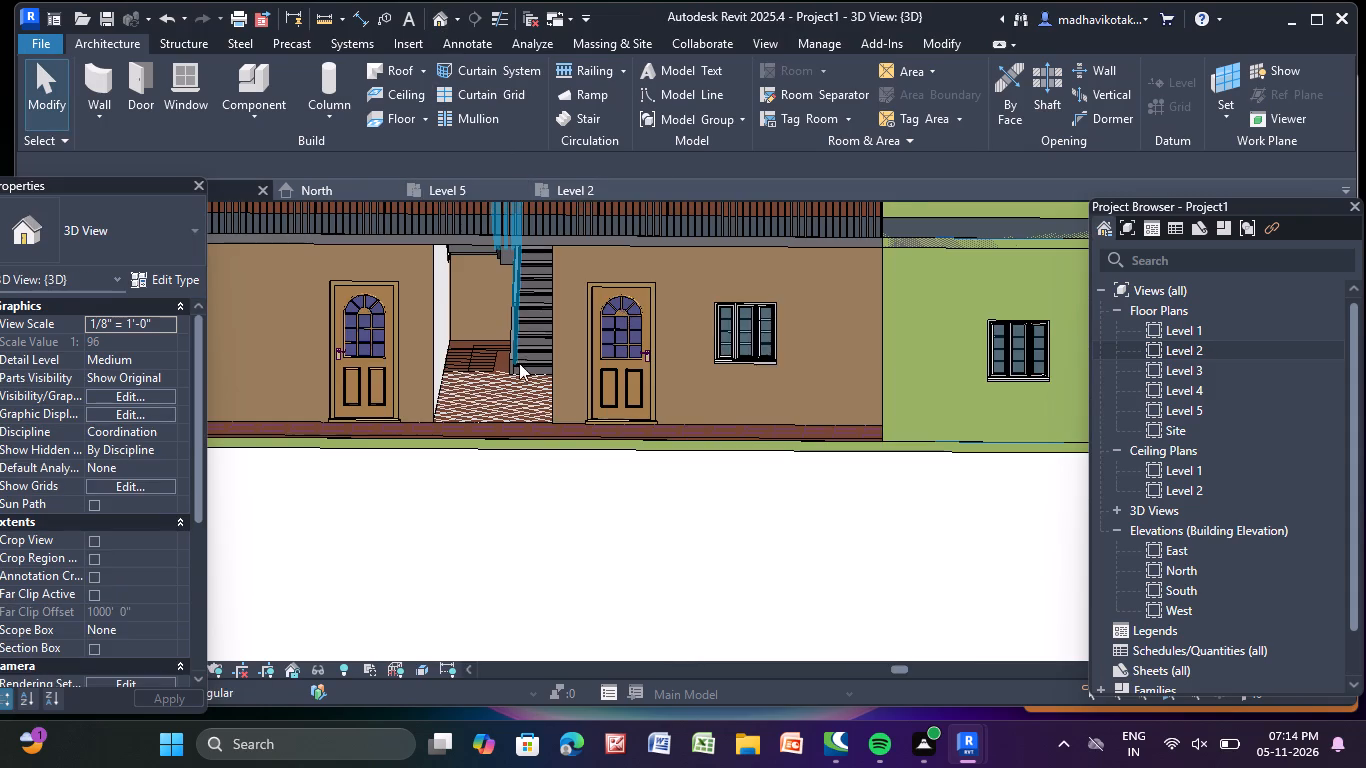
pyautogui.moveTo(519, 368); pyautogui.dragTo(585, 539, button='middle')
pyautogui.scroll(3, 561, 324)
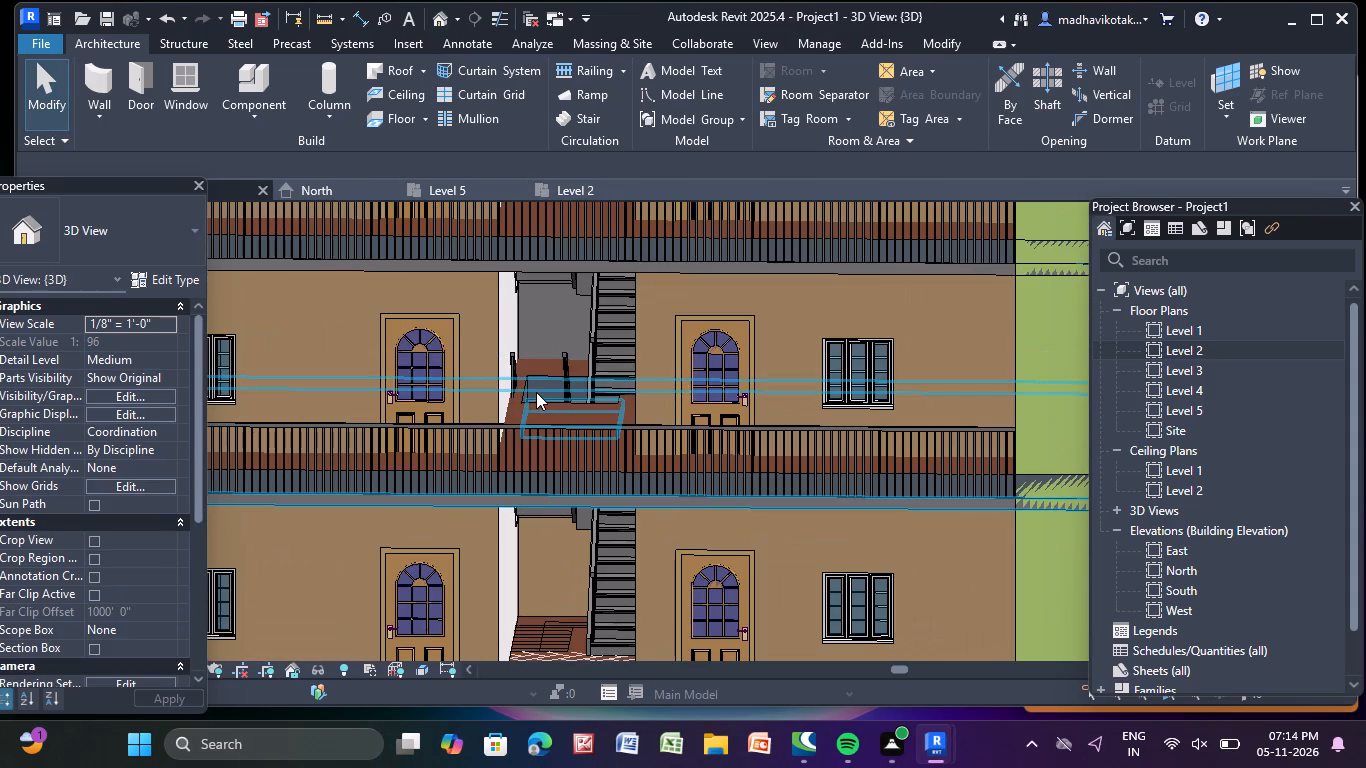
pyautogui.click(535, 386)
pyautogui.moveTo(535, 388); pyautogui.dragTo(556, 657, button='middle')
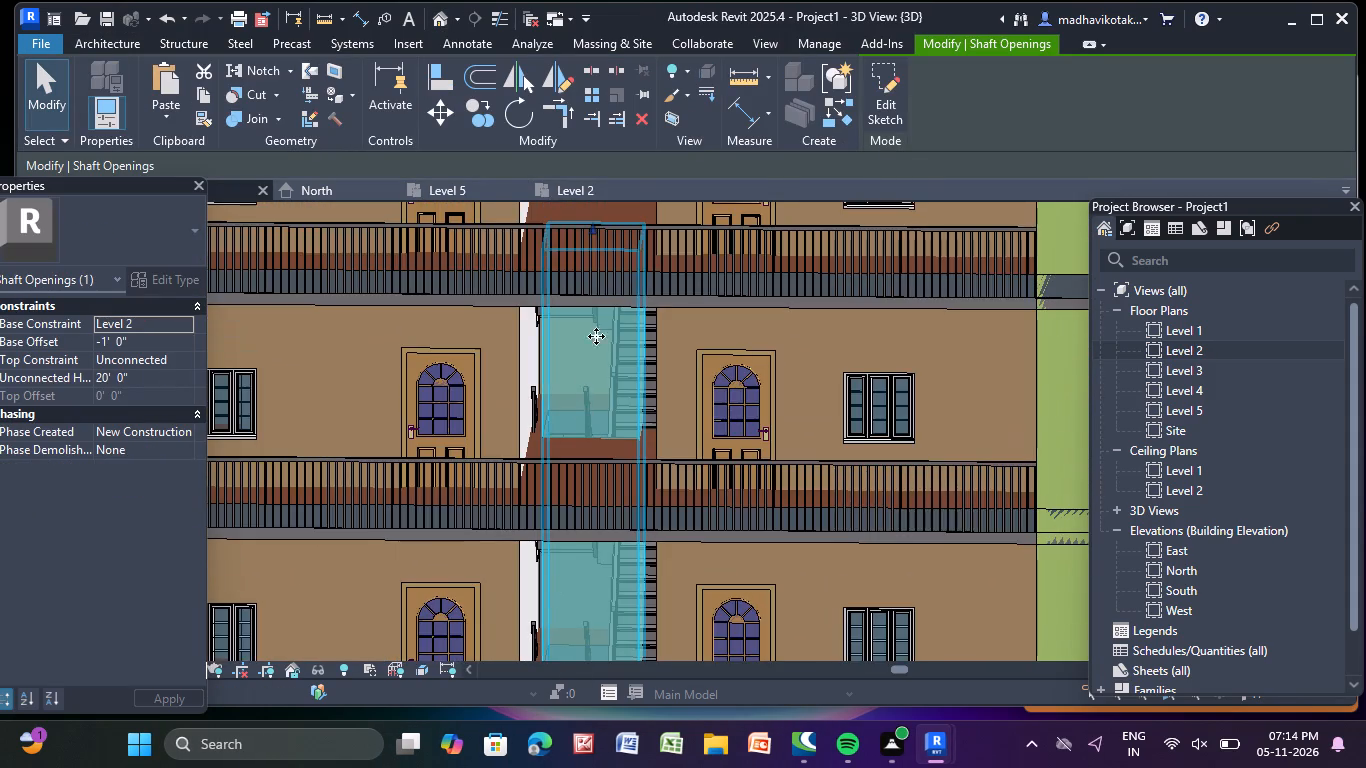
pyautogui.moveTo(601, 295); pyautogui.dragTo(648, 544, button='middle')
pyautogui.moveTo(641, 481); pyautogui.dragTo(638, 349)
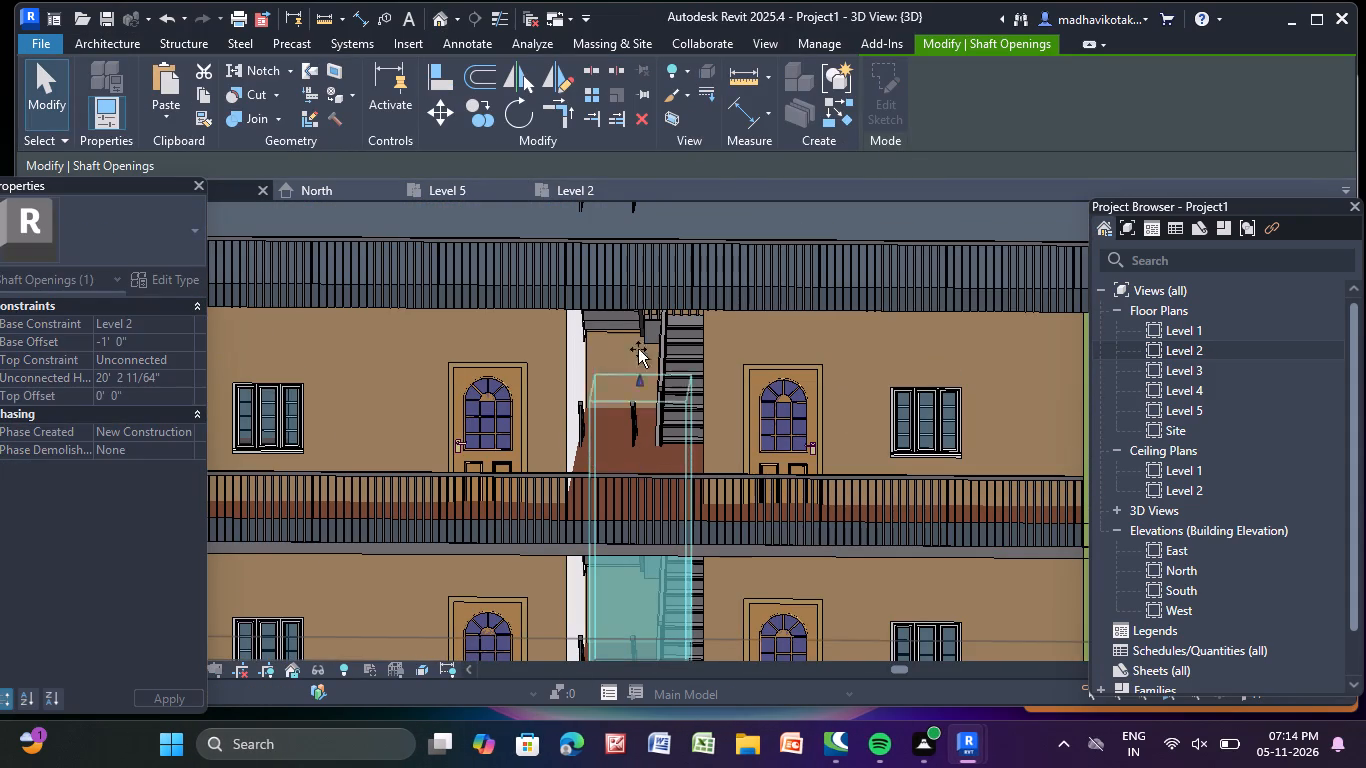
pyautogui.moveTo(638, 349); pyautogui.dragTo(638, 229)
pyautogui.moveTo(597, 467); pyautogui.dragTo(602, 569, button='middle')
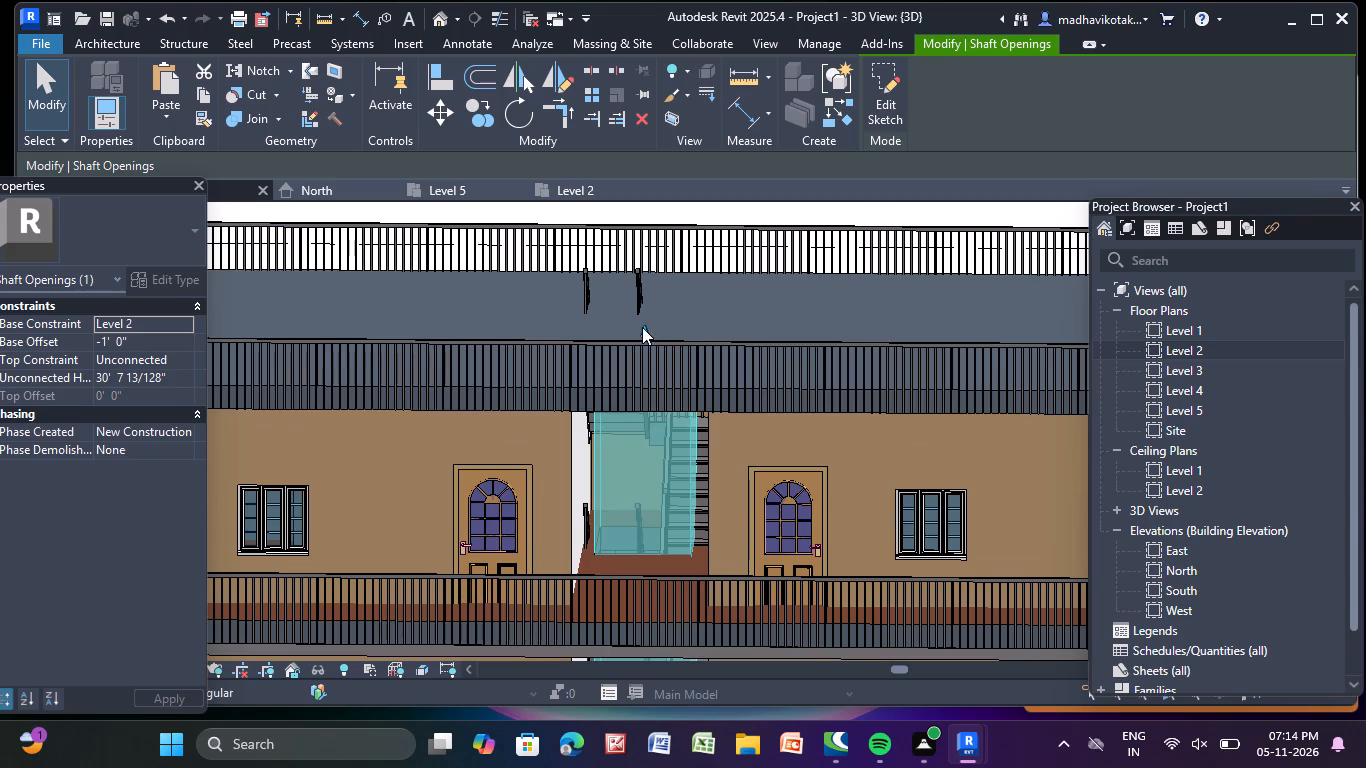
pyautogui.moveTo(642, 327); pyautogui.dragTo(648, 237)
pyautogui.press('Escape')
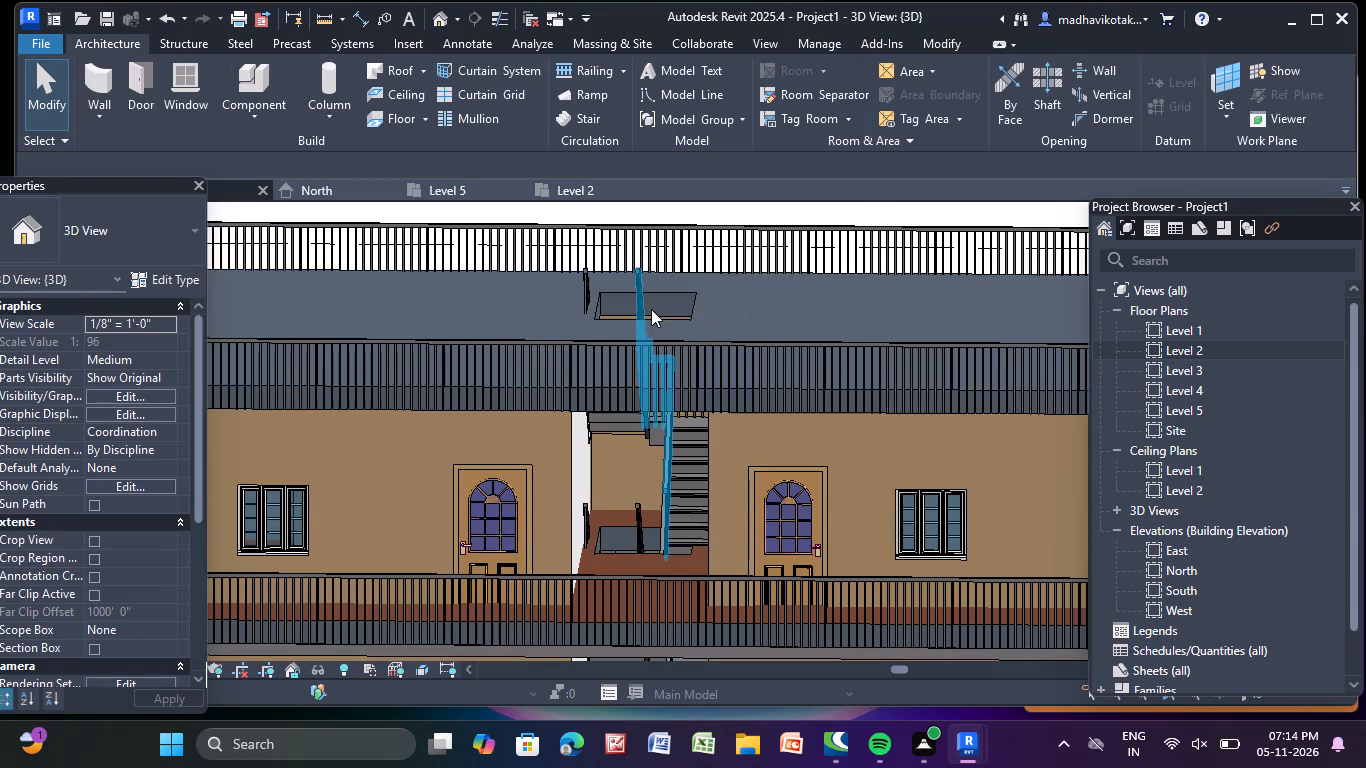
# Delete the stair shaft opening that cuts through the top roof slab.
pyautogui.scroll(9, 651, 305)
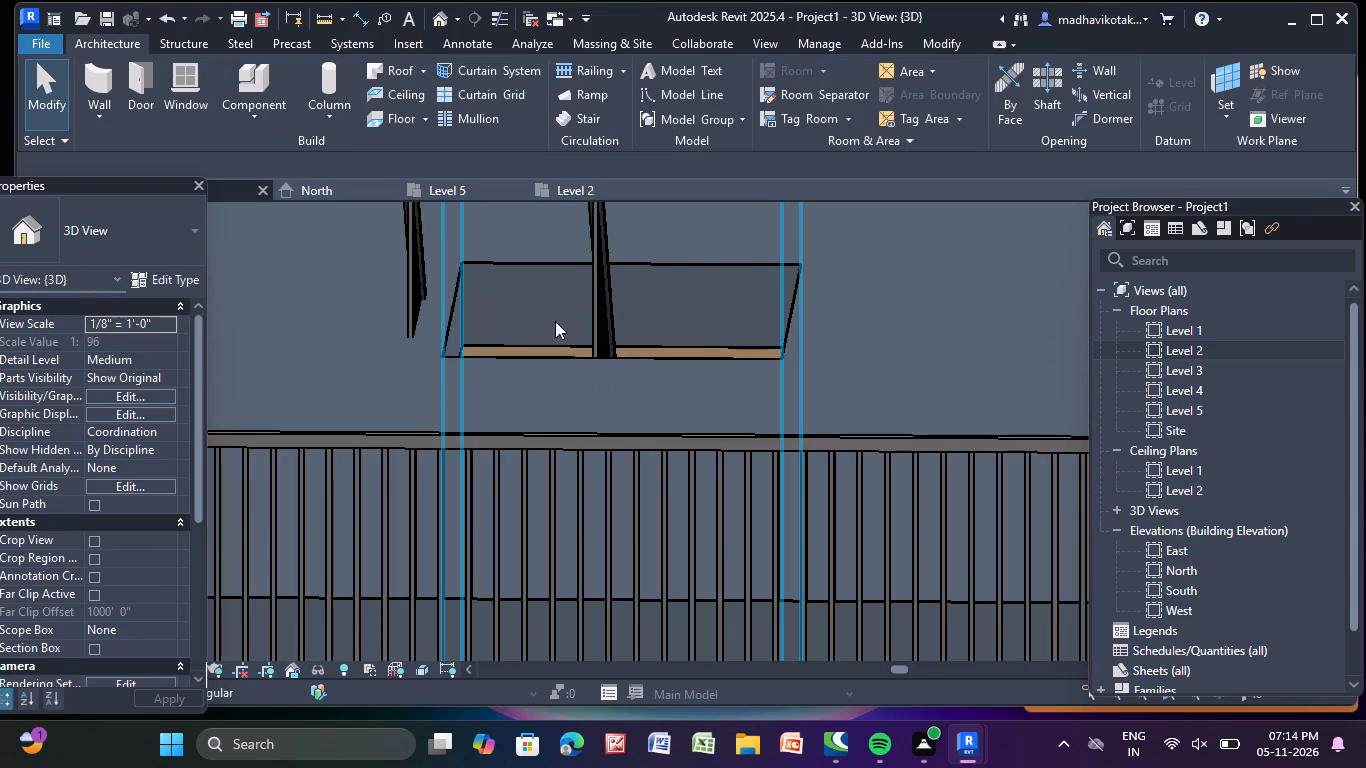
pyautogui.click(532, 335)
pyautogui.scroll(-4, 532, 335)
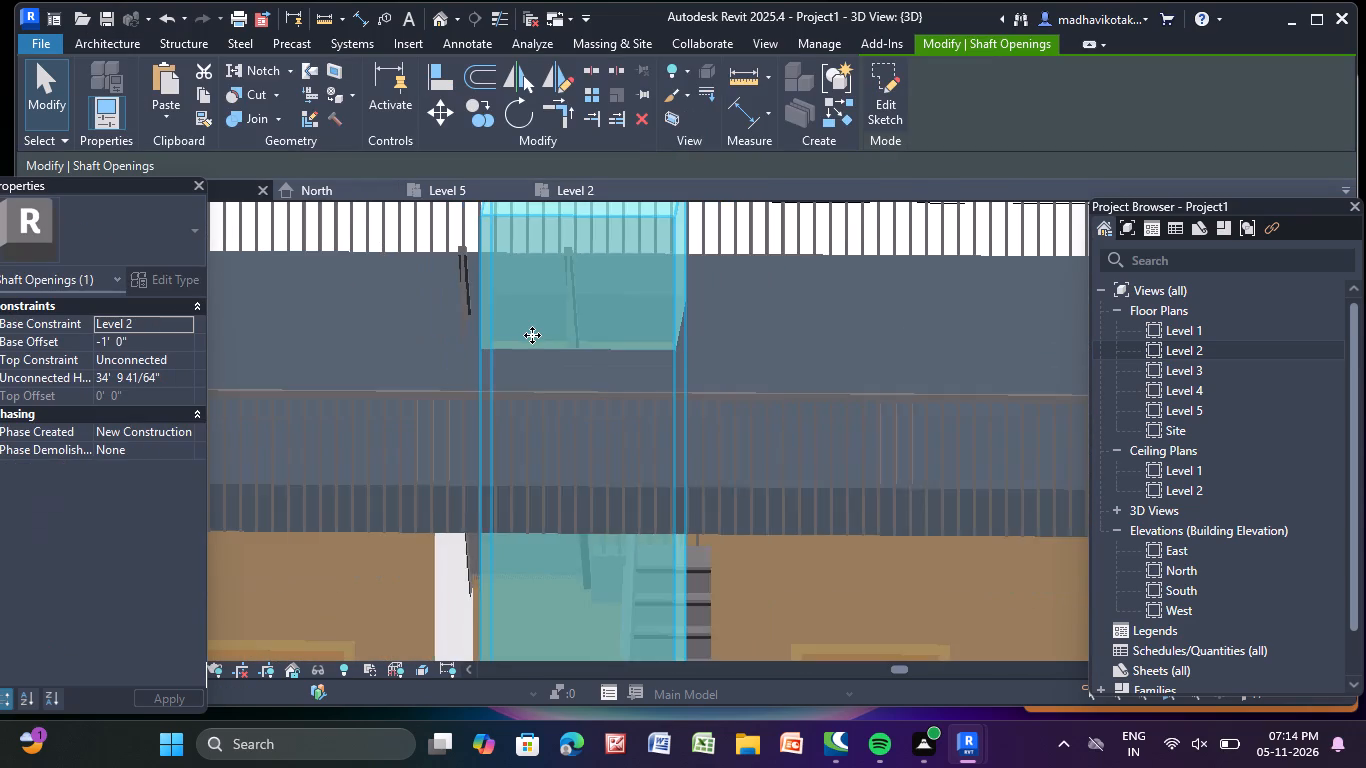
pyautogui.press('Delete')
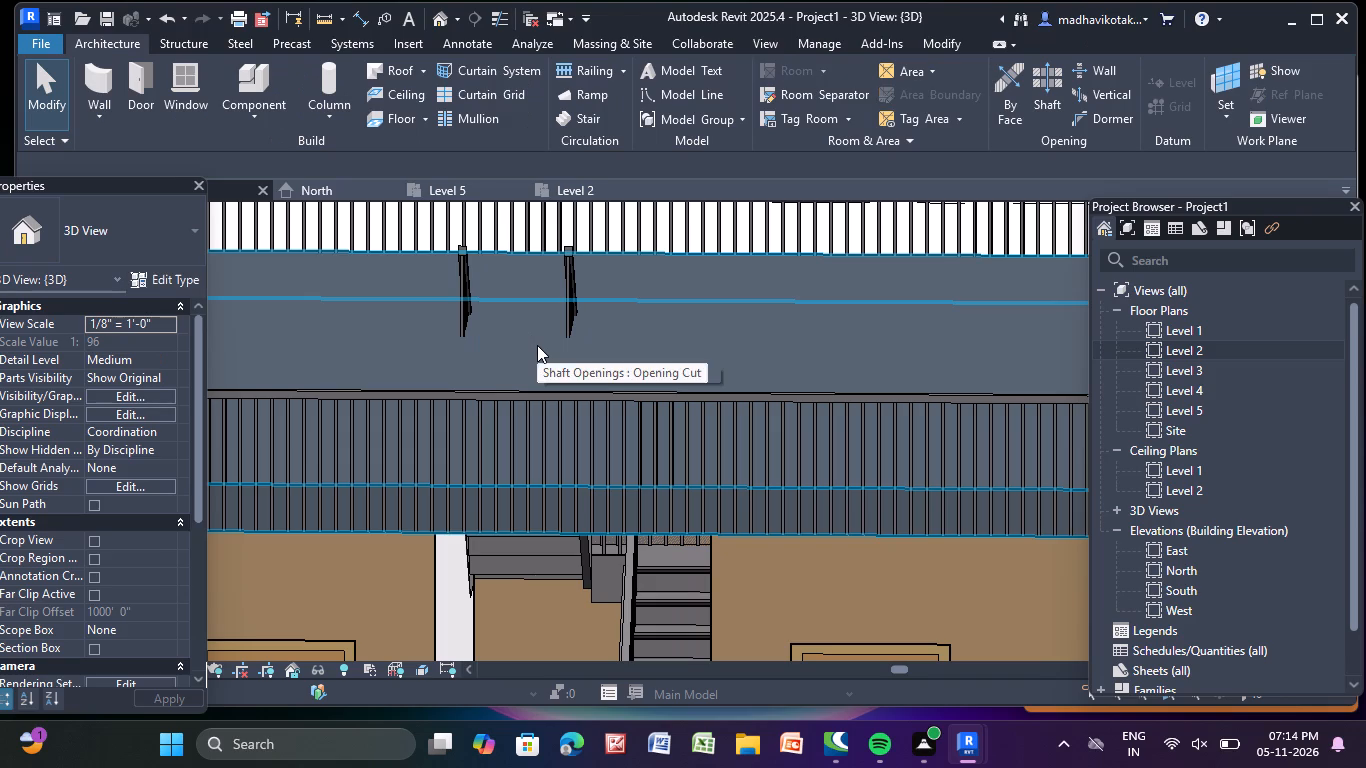
# In the 3D view, create a shaft opening based on Level 1 from a rectangle about 4'-9" by 8'-0" around the rooftop stair railings.
pyautogui.keyDown('shift'); pyautogui.moveTo(537, 345); pyautogui.dragTo(584, 357, button='middle'); pyautogui.keyUp('shift')
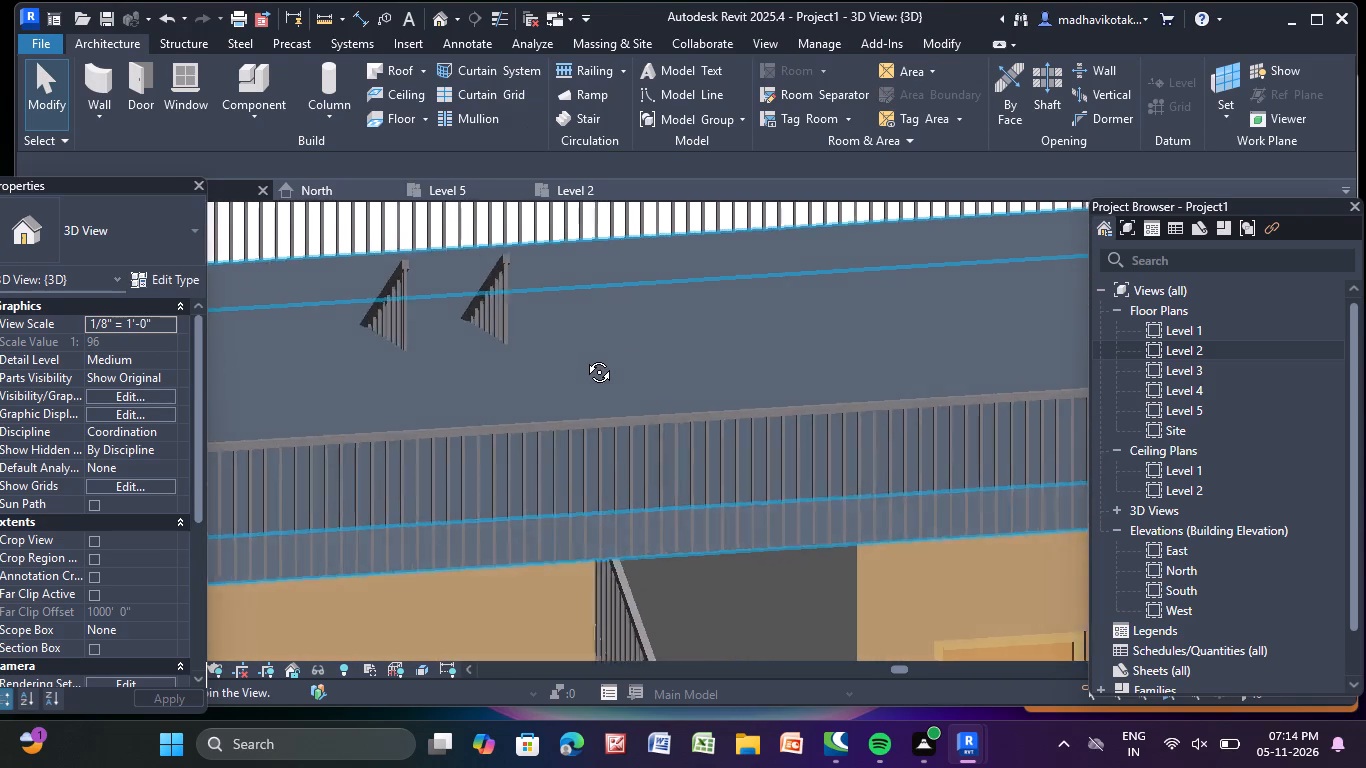
pyautogui.keyDown('shift'); pyautogui.moveTo(584, 357); pyautogui.dragTo(554, 463, button='middle'); pyautogui.keyUp('shift')
pyautogui.scroll(-4, 554, 461)
pyautogui.moveTo(554, 461); pyautogui.dragTo(561, 253, button='middle')
pyautogui.keyDown('shift'); pyautogui.moveTo(650, 334); pyautogui.dragTo(633, 433, button='middle'); pyautogui.keyUp('shift')
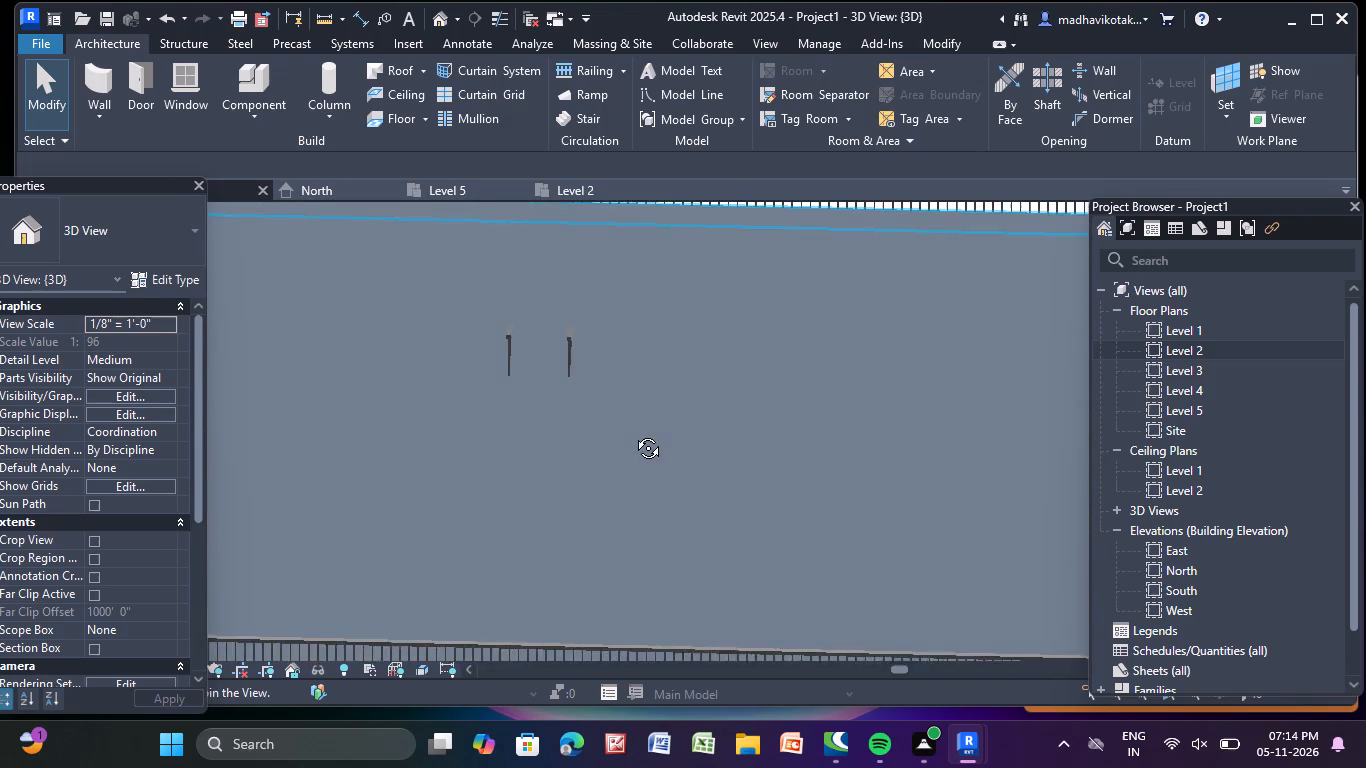
pyautogui.keyDown('shift'); pyautogui.moveTo(633, 433); pyautogui.dragTo(632, 435, button='middle'); pyautogui.keyUp('shift')
pyautogui.scroll(-2, 632, 435)
pyautogui.moveTo(632, 435); pyautogui.dragTo(658, 274, button='middle')
pyautogui.scroll(-5, 659, 289)
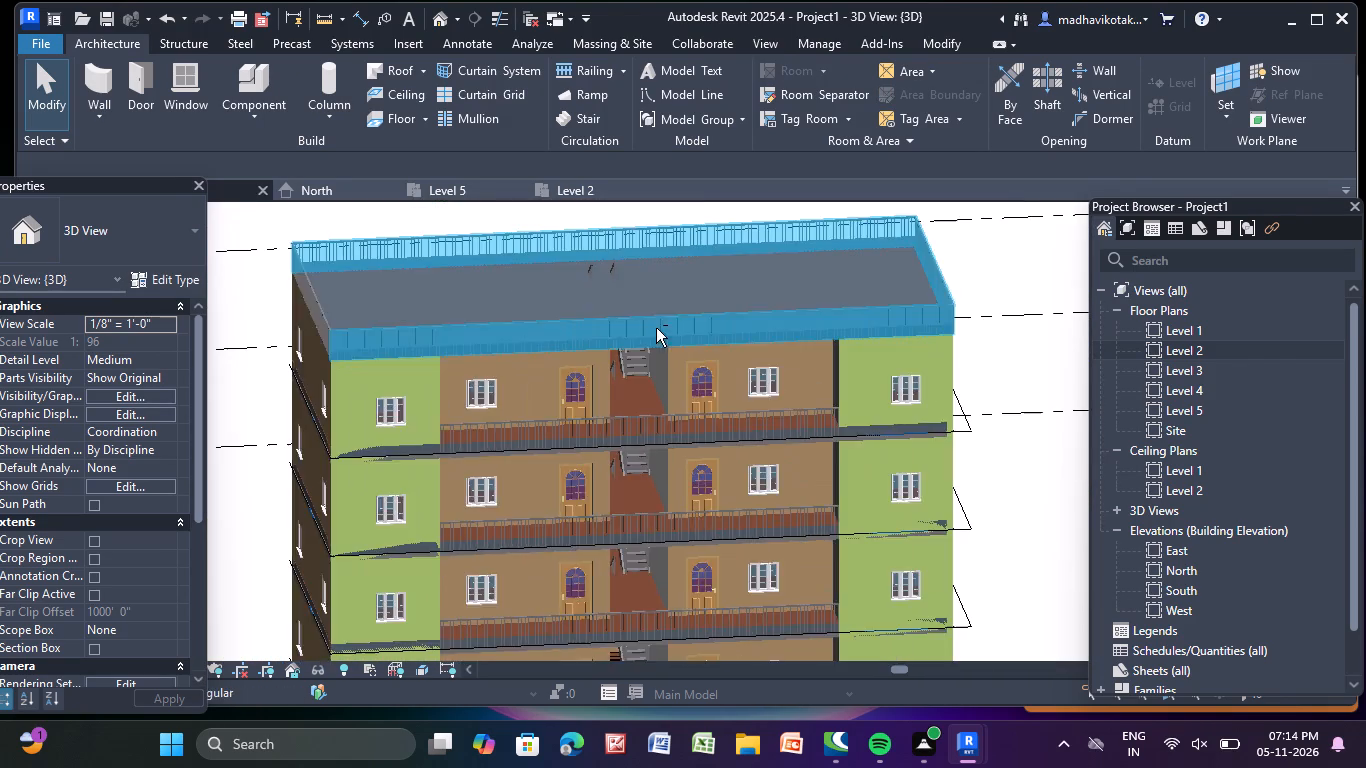
pyautogui.keyDown('shift'); pyautogui.moveTo(662, 314); pyautogui.dragTo(636, 553, button='middle'); pyautogui.keyUp('shift')
pyautogui.scroll(2, 621, 461)
pyautogui.keyDown('shift'); pyautogui.moveTo(645, 468); pyautogui.dragTo(650, 464, button='middle'); pyautogui.keyUp('shift')
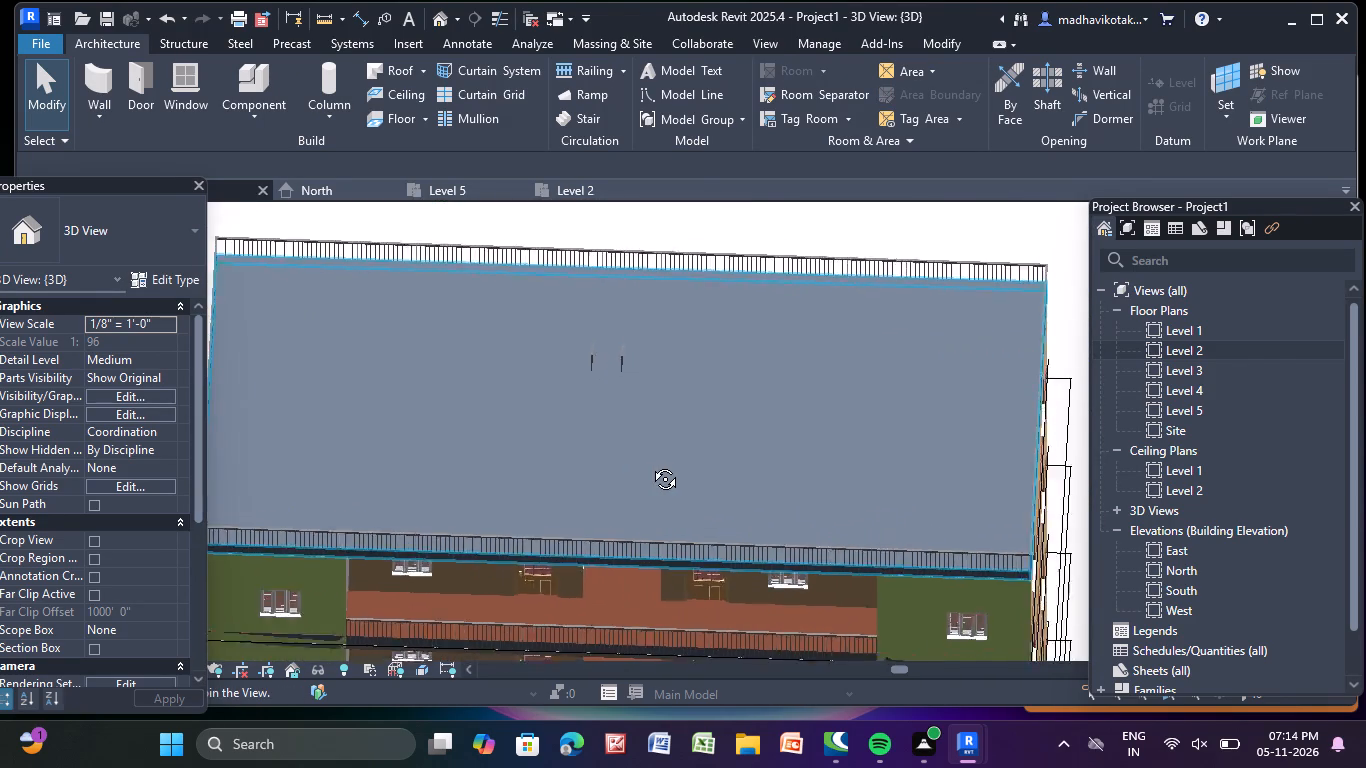
pyautogui.keyDown('shift'); pyautogui.moveTo(650, 464); pyautogui.dragTo(661, 465, button='middle'); pyautogui.keyUp('shift')
pyautogui.scroll(4, 603, 406)
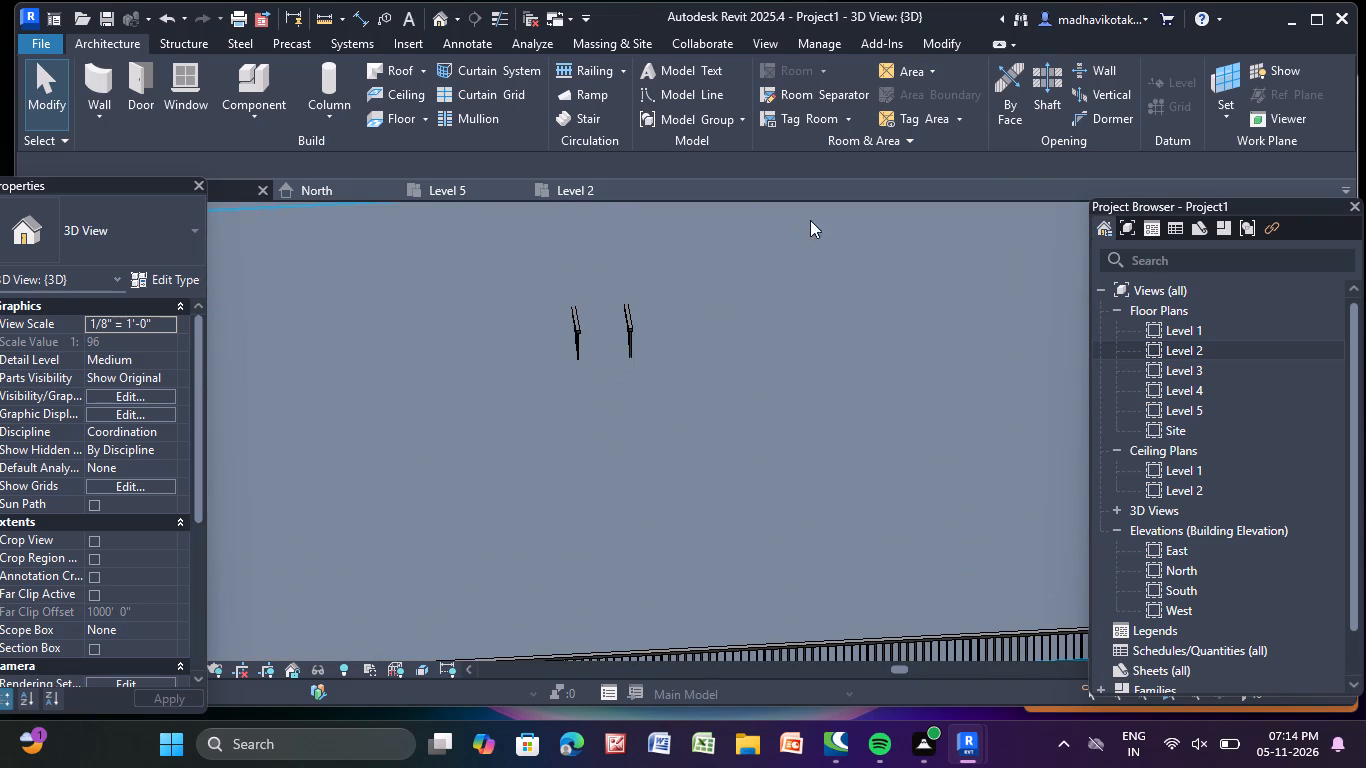
pyautogui.click(1044, 90)
pyautogui.click(1052, 67)
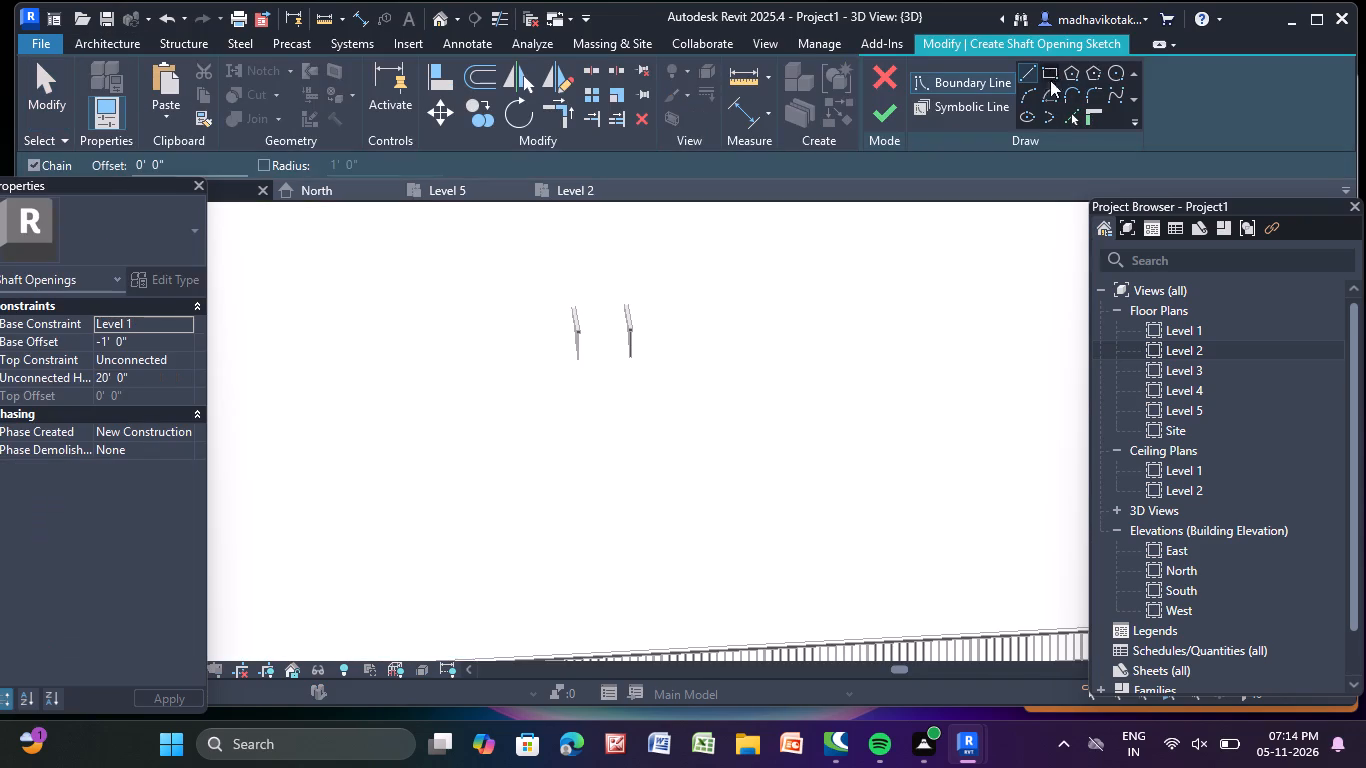
pyautogui.click(547, 276)
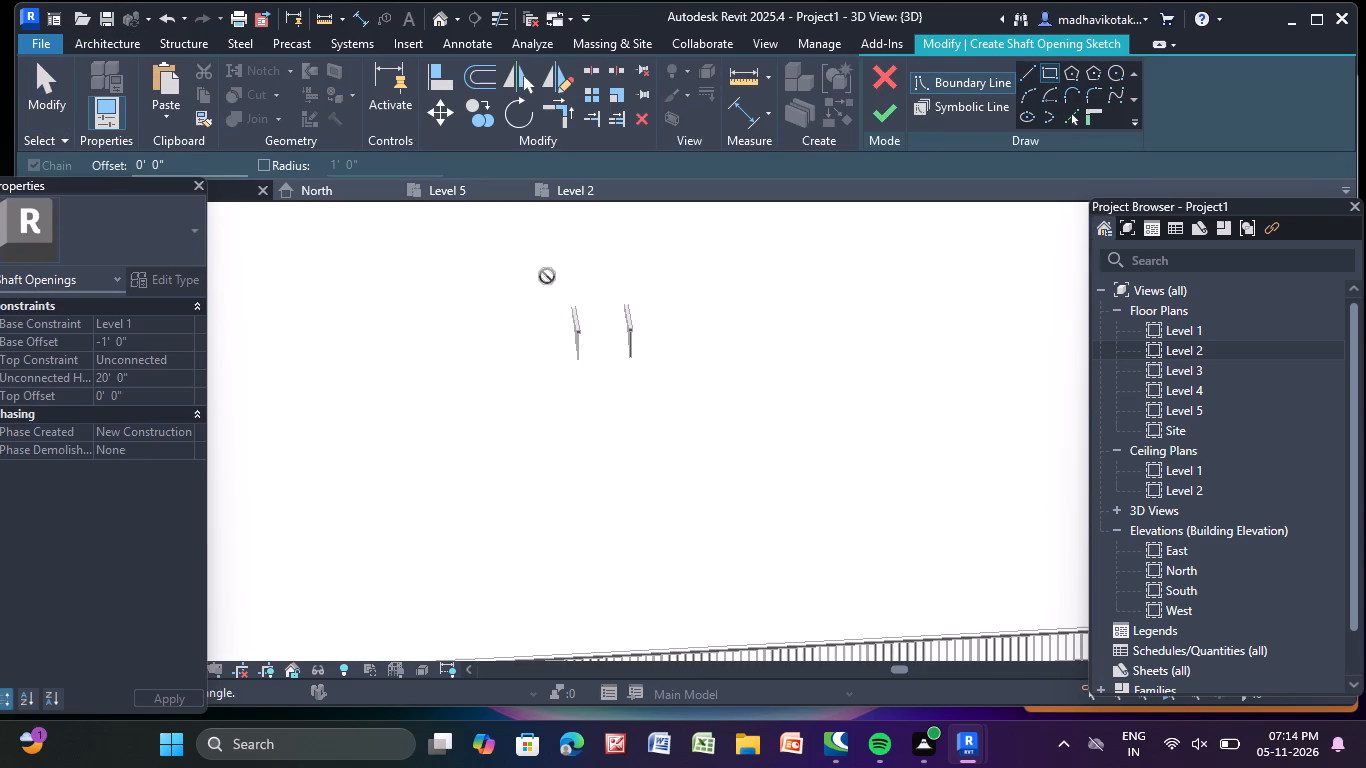
pyautogui.click(675, 417)
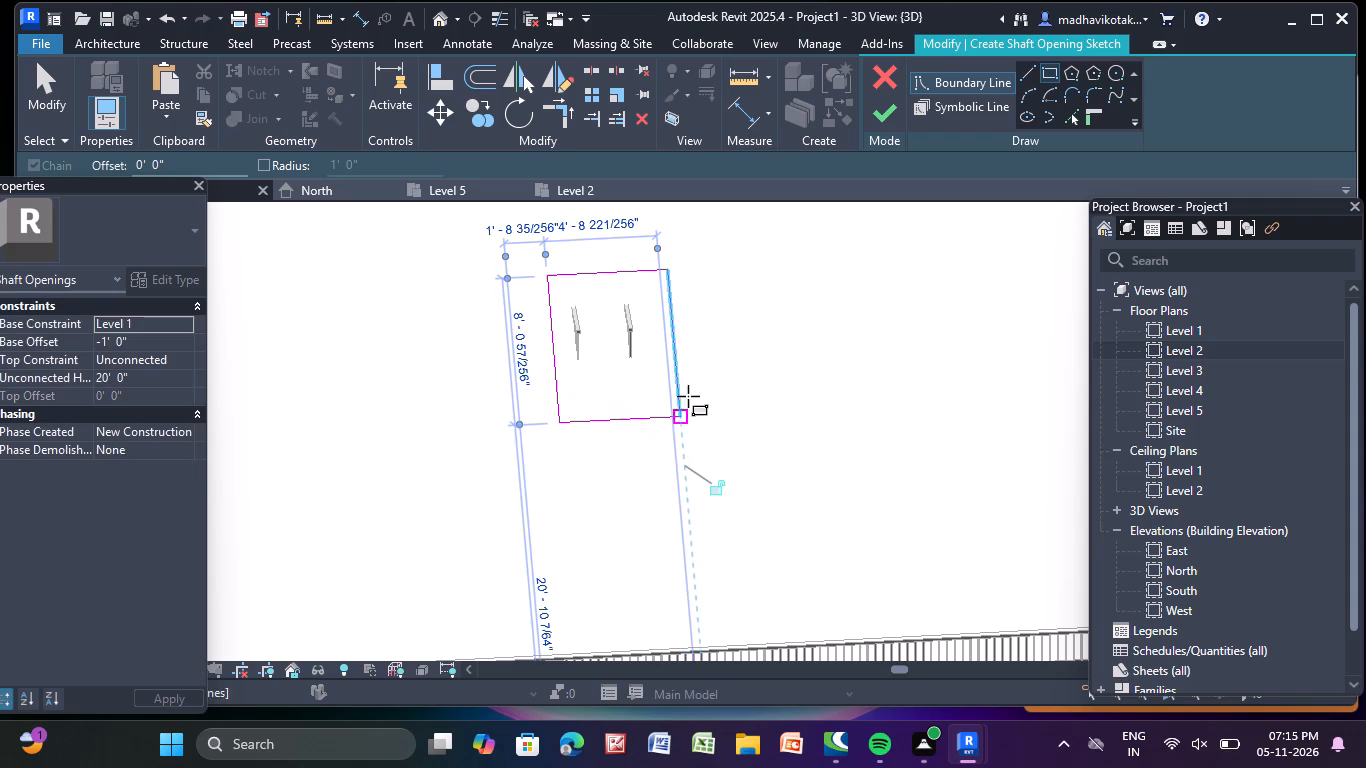
pyautogui.click(879, 113)
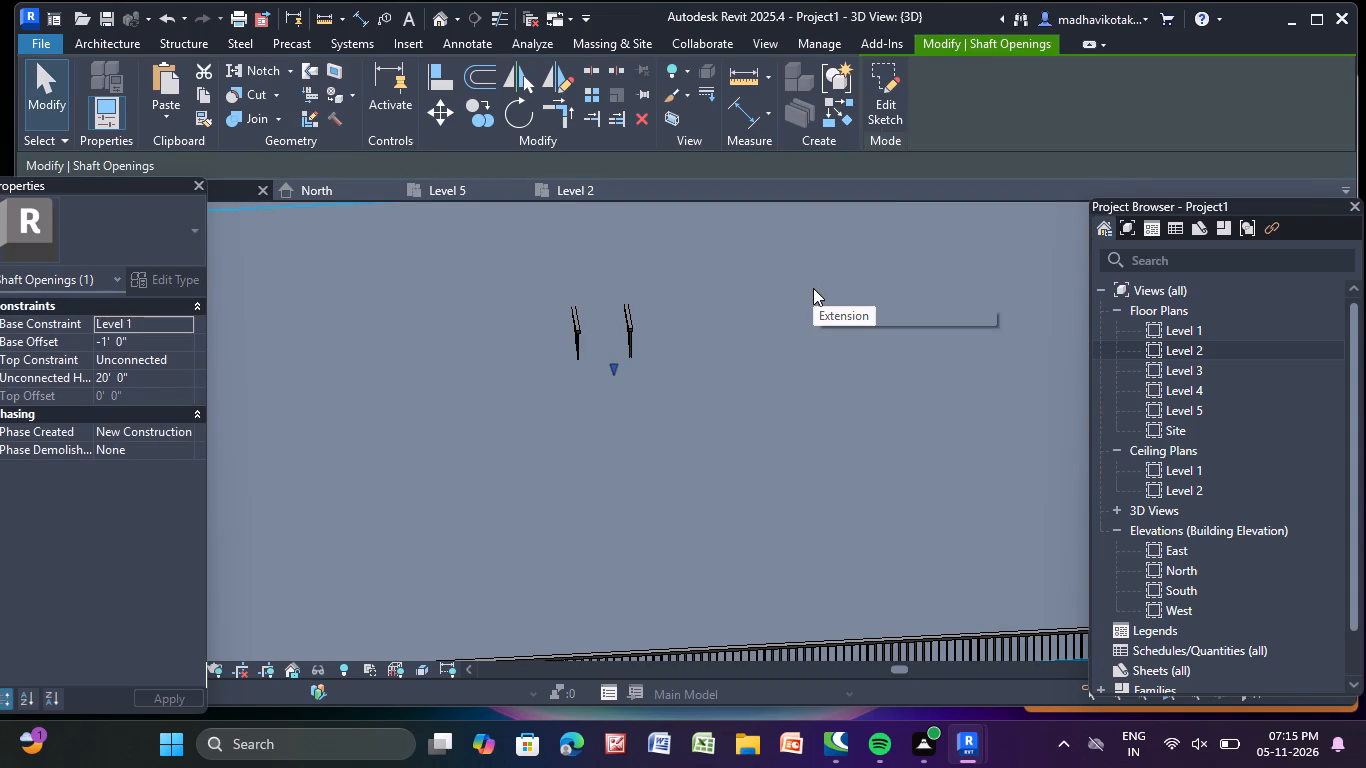
# Stretch the new shaft opening's bottom downward to a base offset of about -3'-0" from Level 1.
pyautogui.click(611, 363)
pyautogui.moveTo(612, 370); pyautogui.dragTo(620, 436)
pyautogui.scroll(-8, 620, 436)
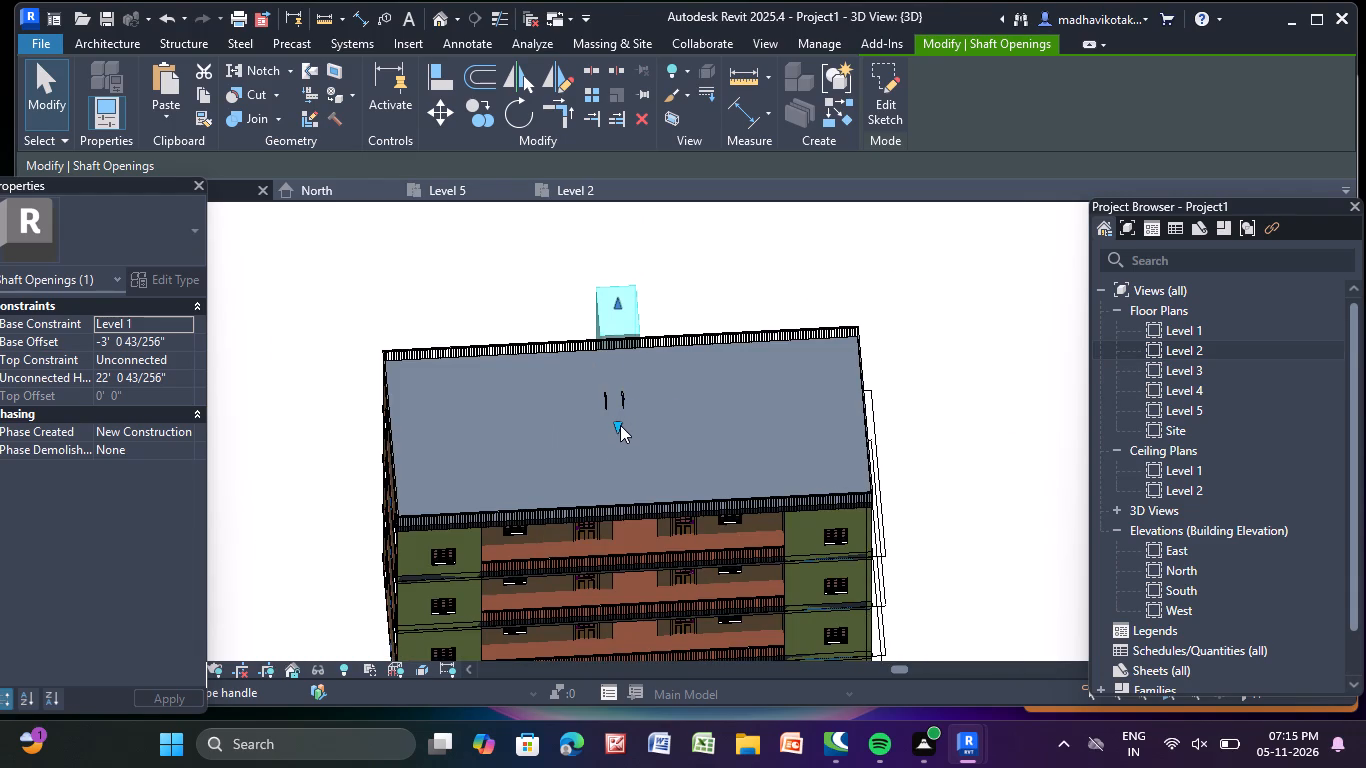
pyautogui.press('Escape')
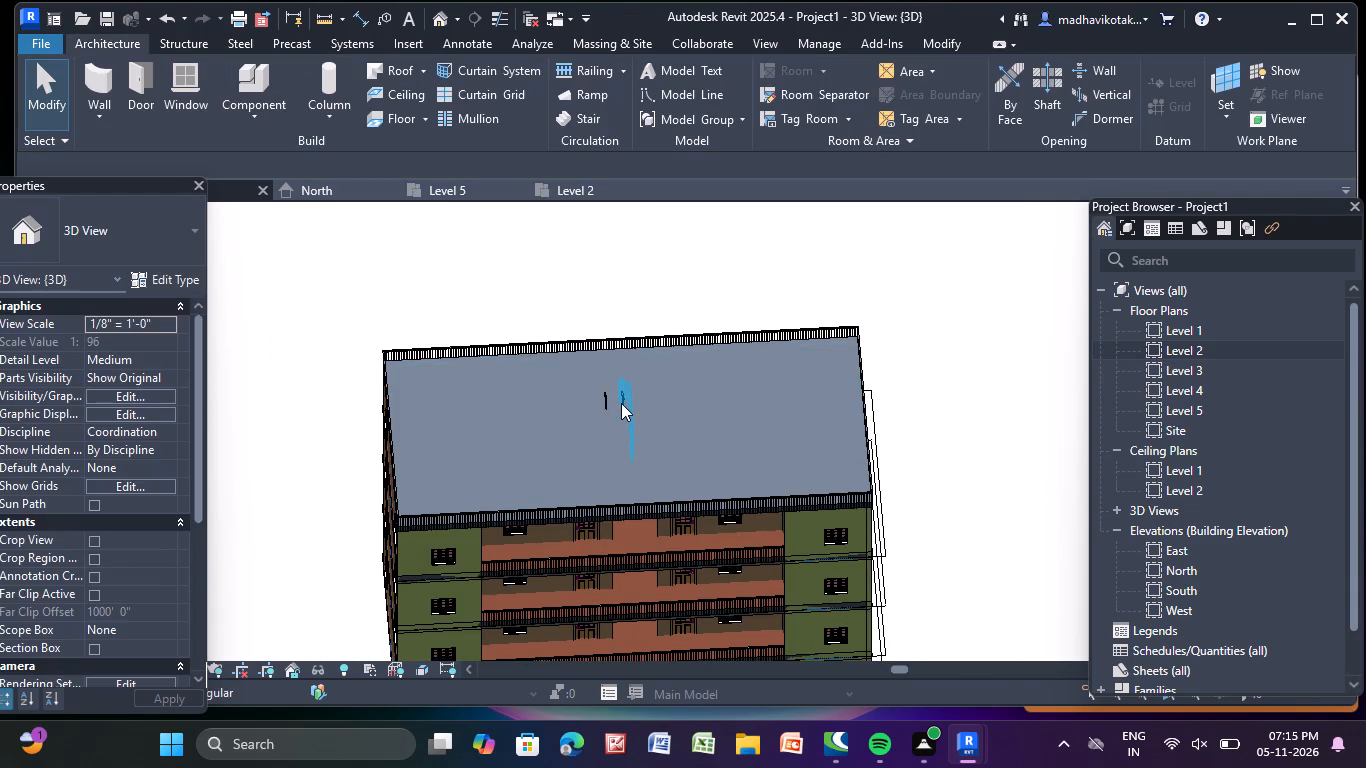
# Examine the rooftop railings and the stairwell on the upper storeys to check how the slabs are cut.
pyautogui.moveTo(622, 560); pyautogui.dragTo(604, 316, button='middle')
pyautogui.keyDown('shift'); pyautogui.scroll(4, 623, 421); pyautogui.keyUp('shift')
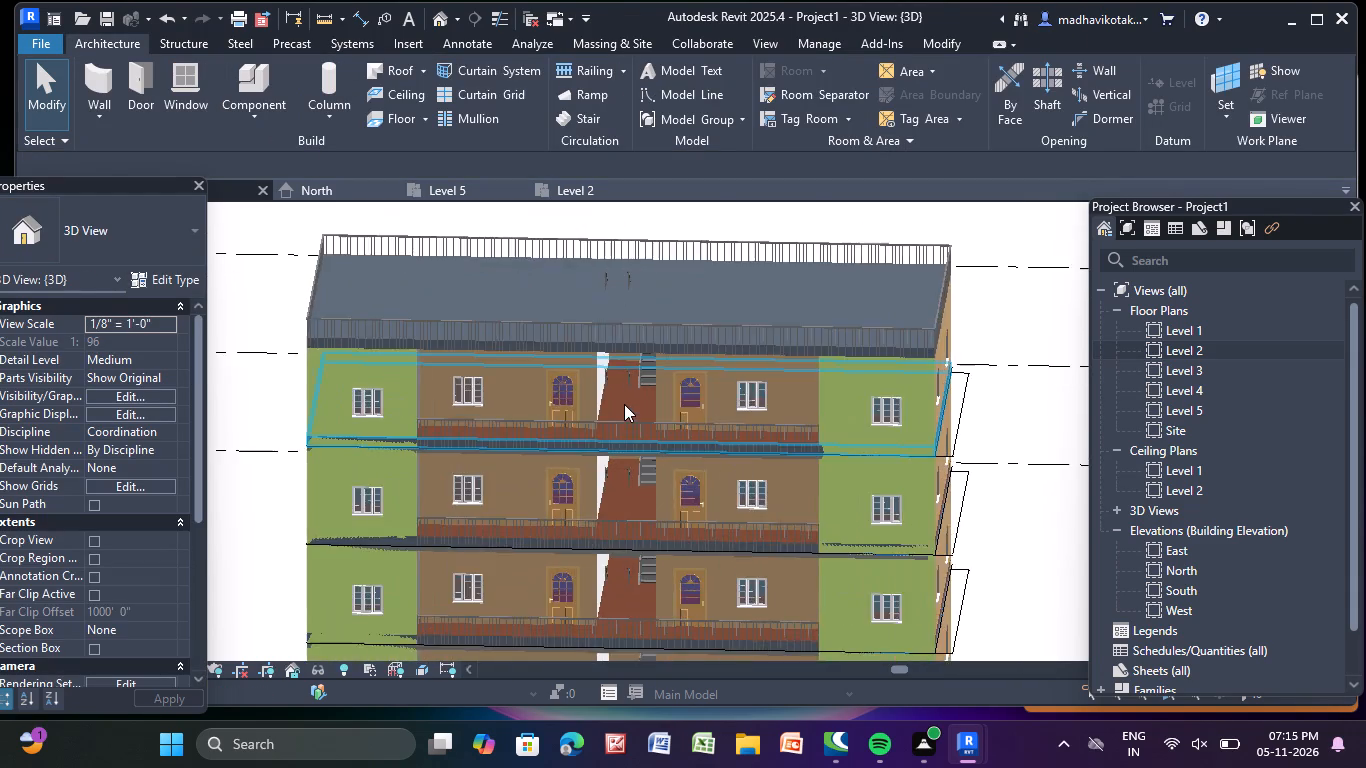
pyautogui.keyDown('shift'); pyautogui.scroll(4, 624, 404); pyautogui.keyUp('shift')
pyautogui.click(624, 383)
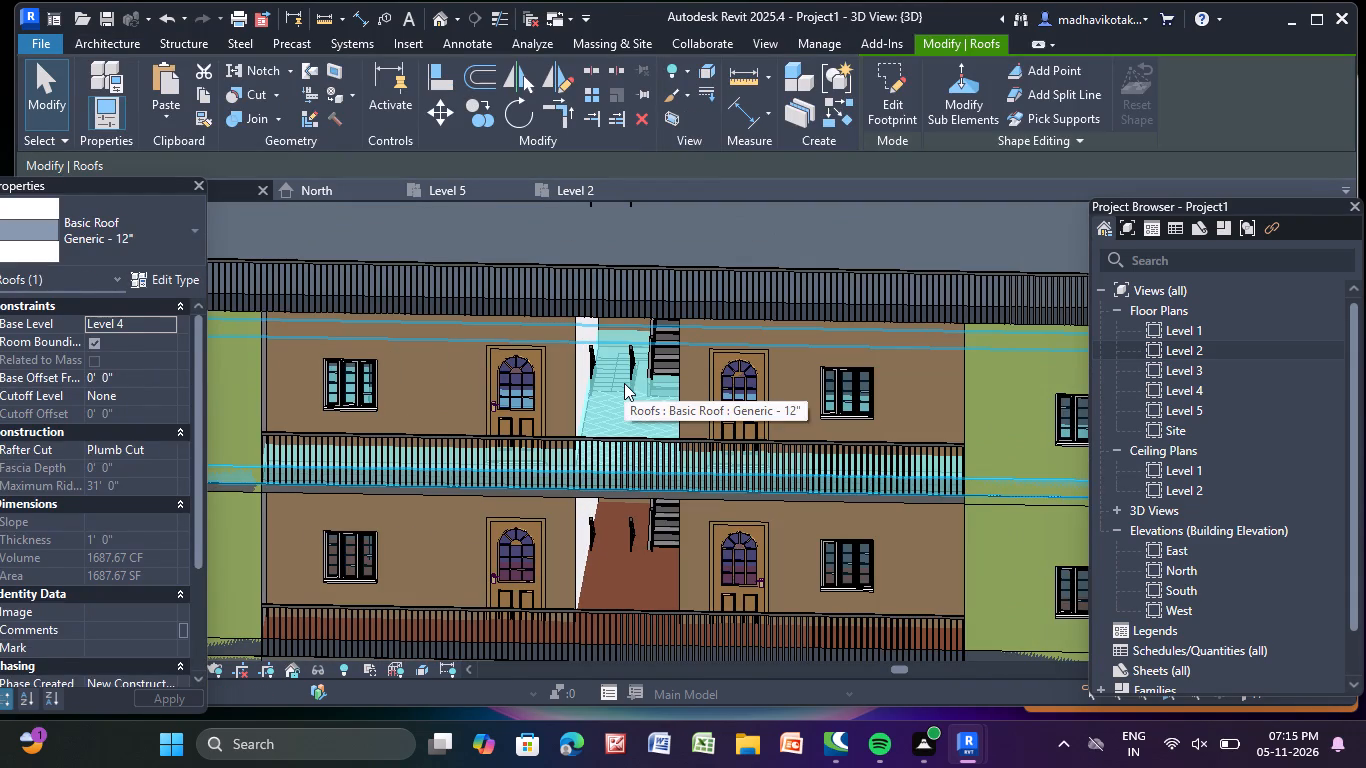
pyautogui.press('Escape')
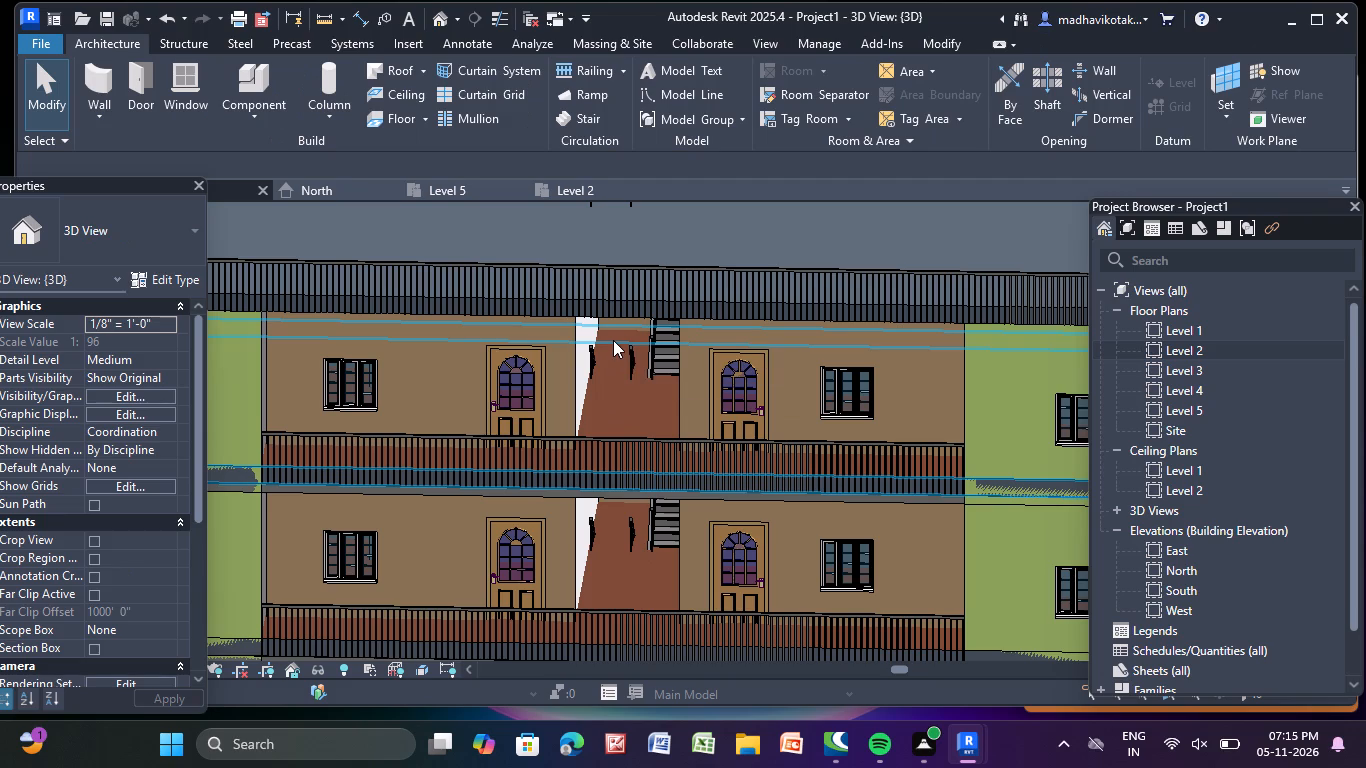
pyautogui.moveTo(613, 340); pyautogui.dragTo(567, 504, button='middle')
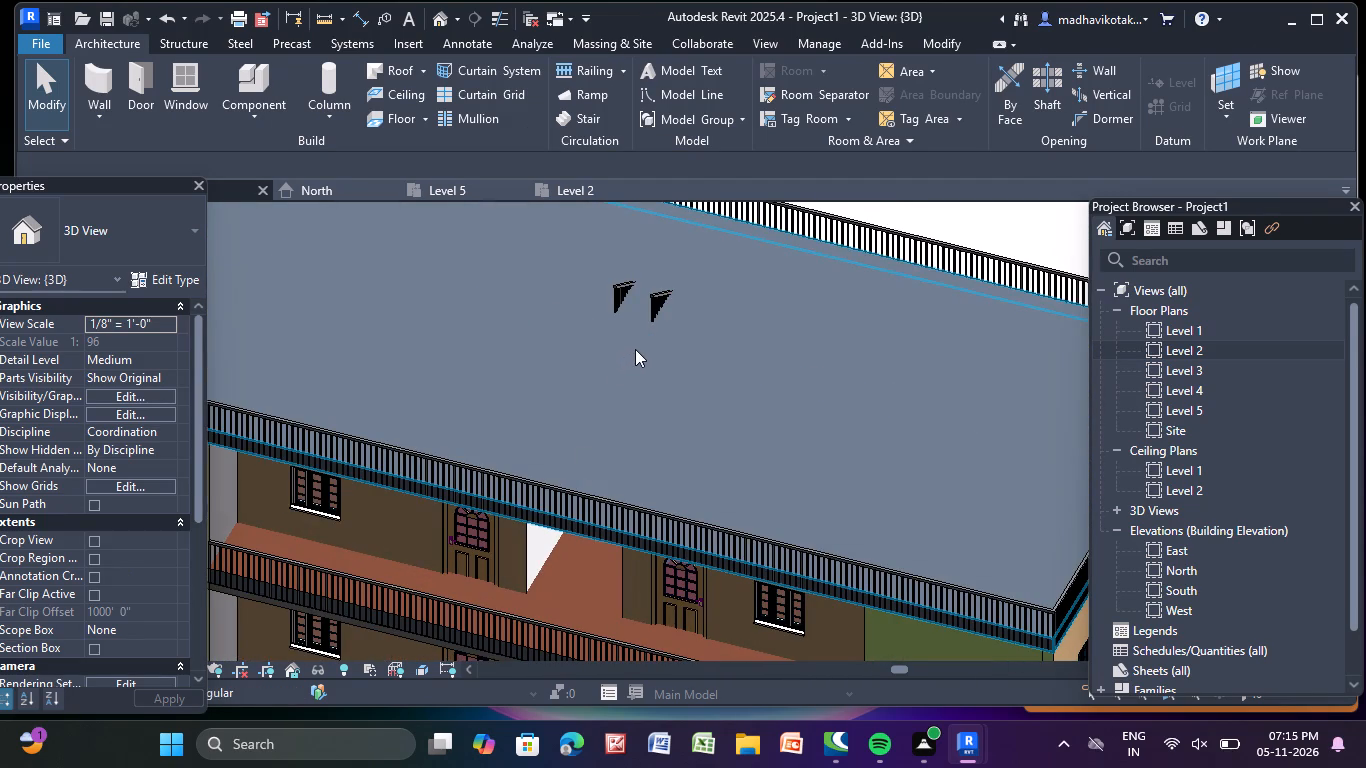
pyautogui.moveTo(639, 568); pyautogui.dragTo(684, 398, button='middle')
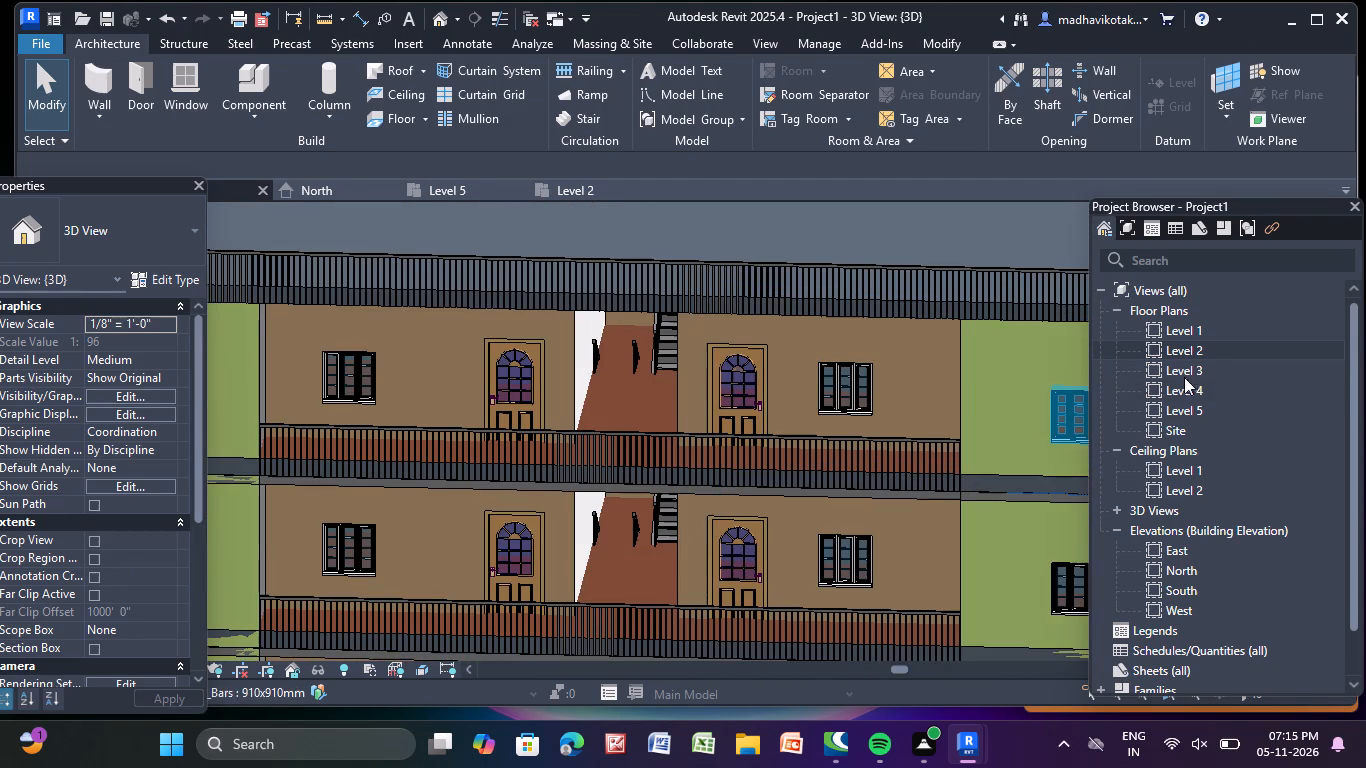
# In the Level 2 floor plan, create a shaft opening from a rectangle about 10'-5 1/2" by 5'-9" enclosing the staircase.
pyautogui.tripleClick(1185, 391)
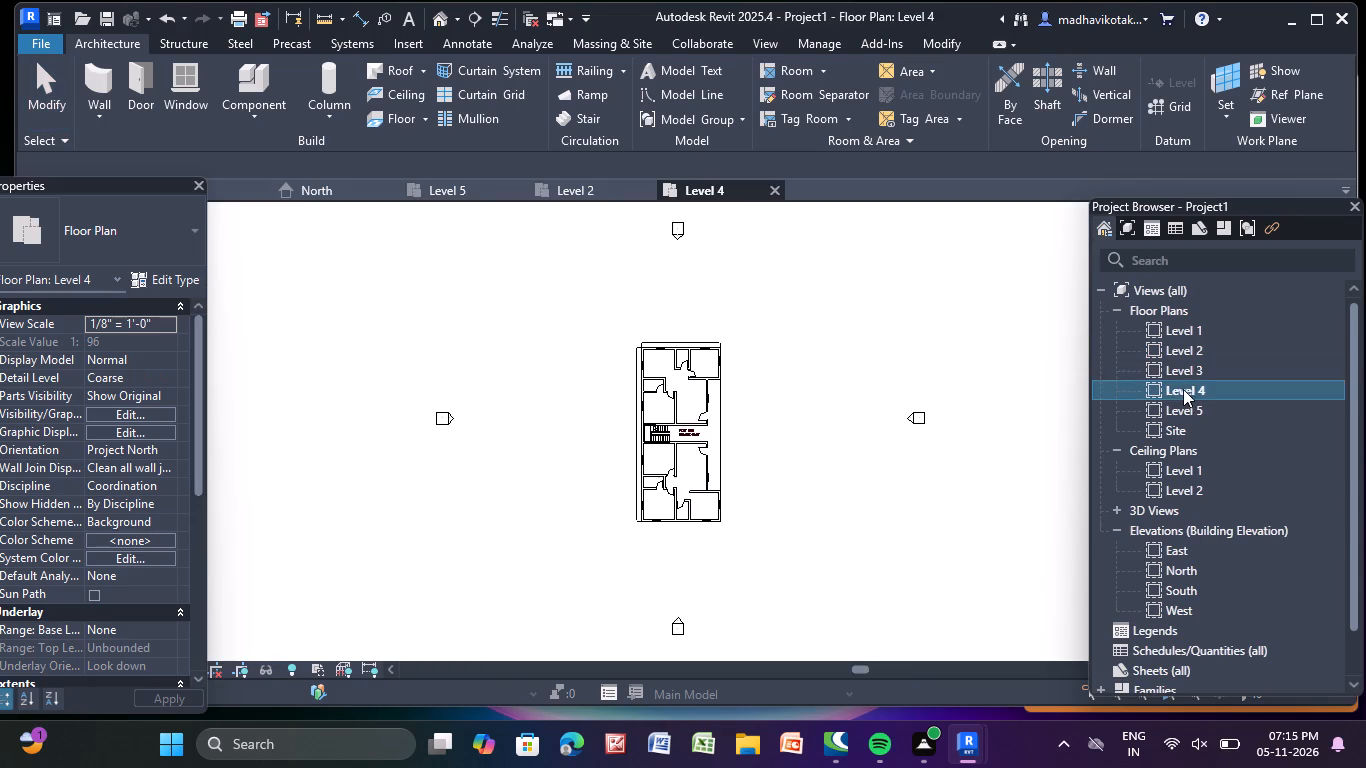
pyautogui.tripleClick(1190, 345)
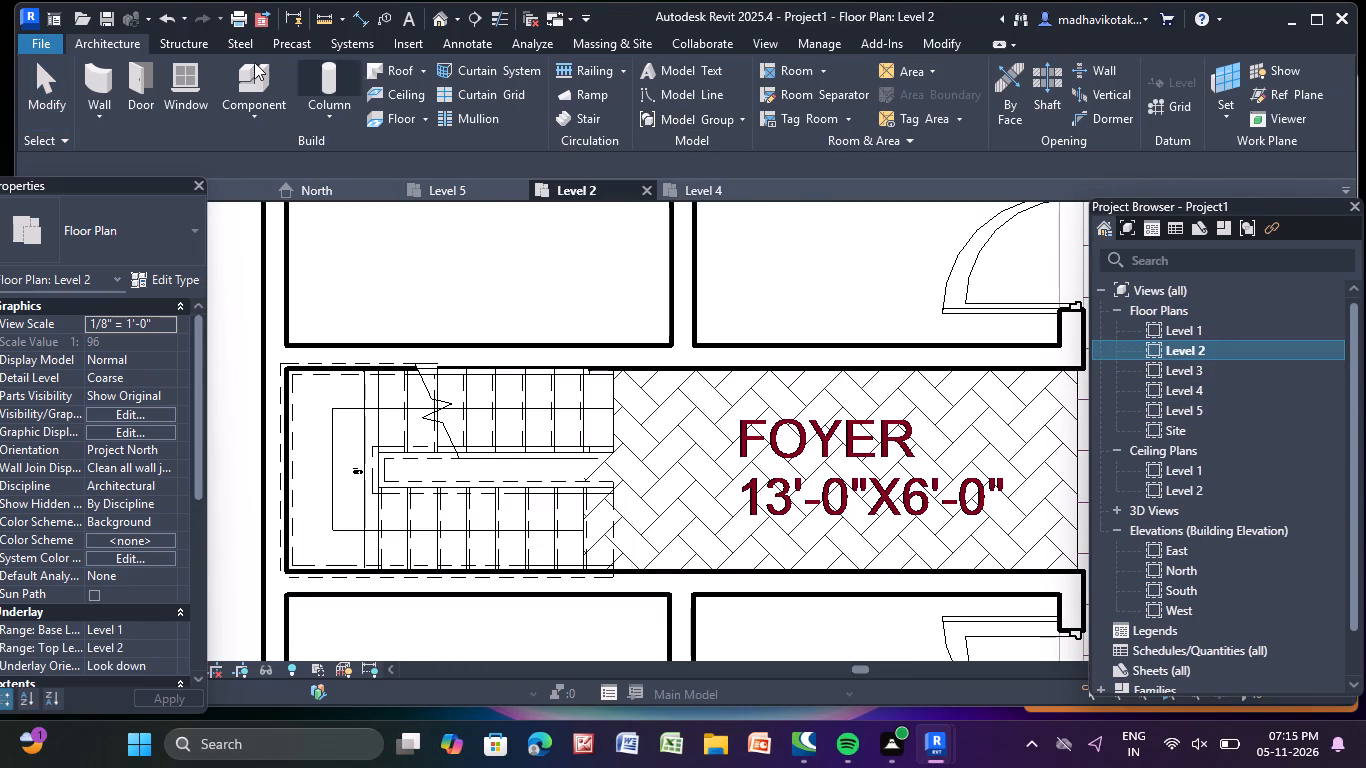
pyautogui.click(1052, 86)
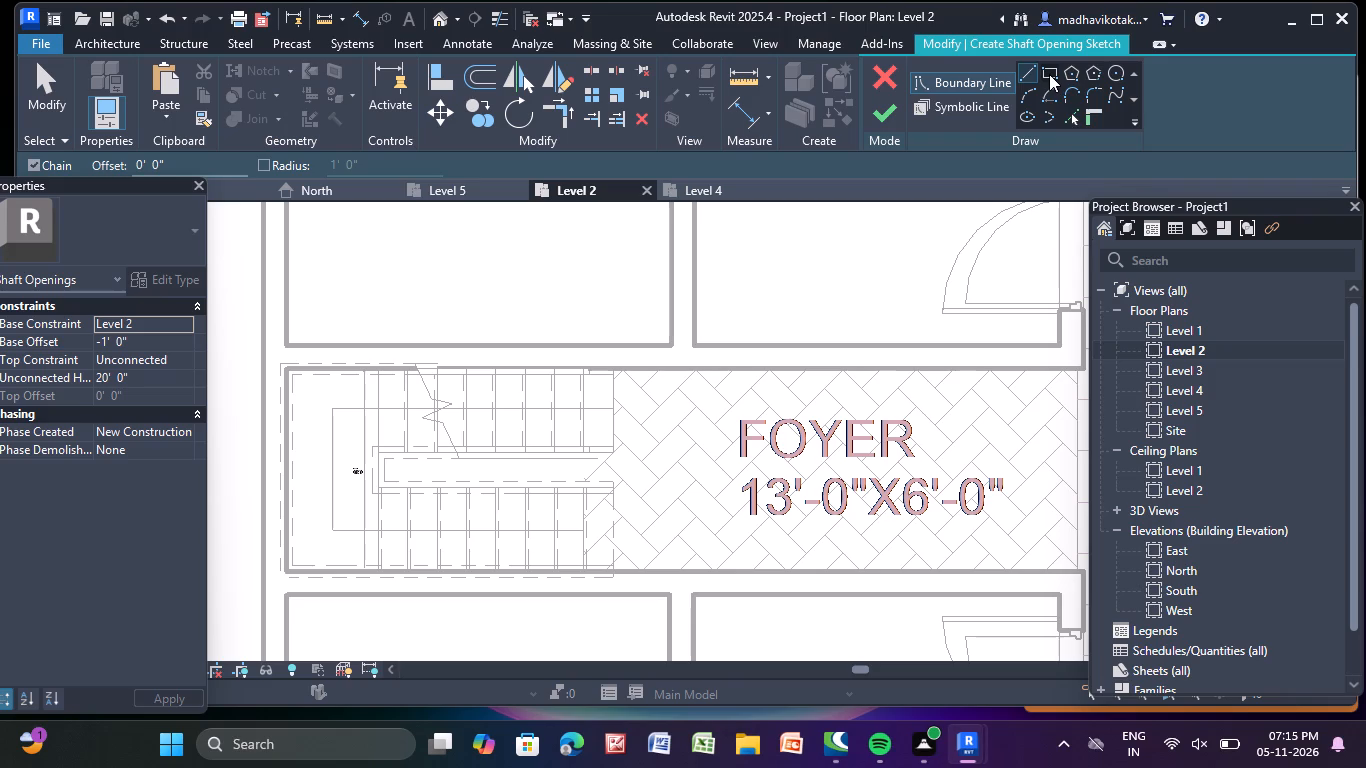
pyautogui.click(1049, 74)
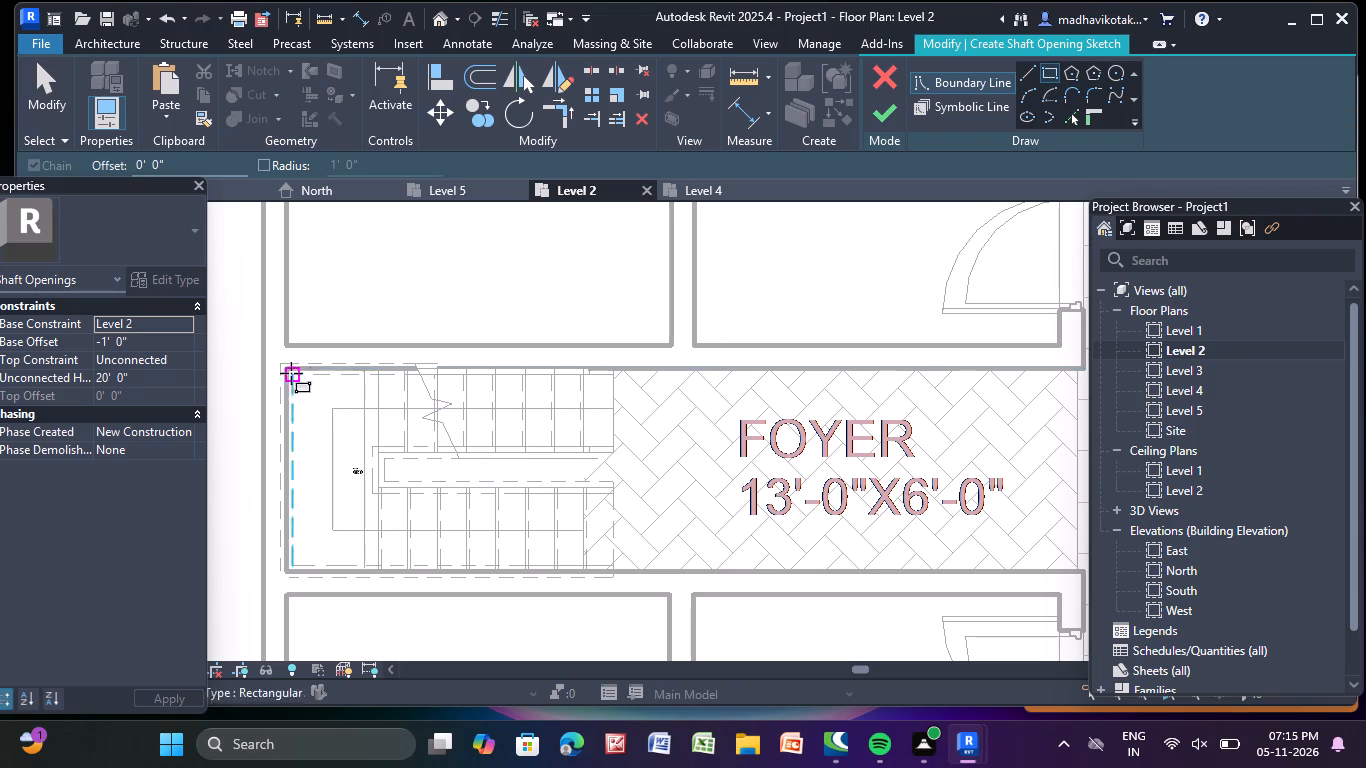
pyautogui.click(284, 368)
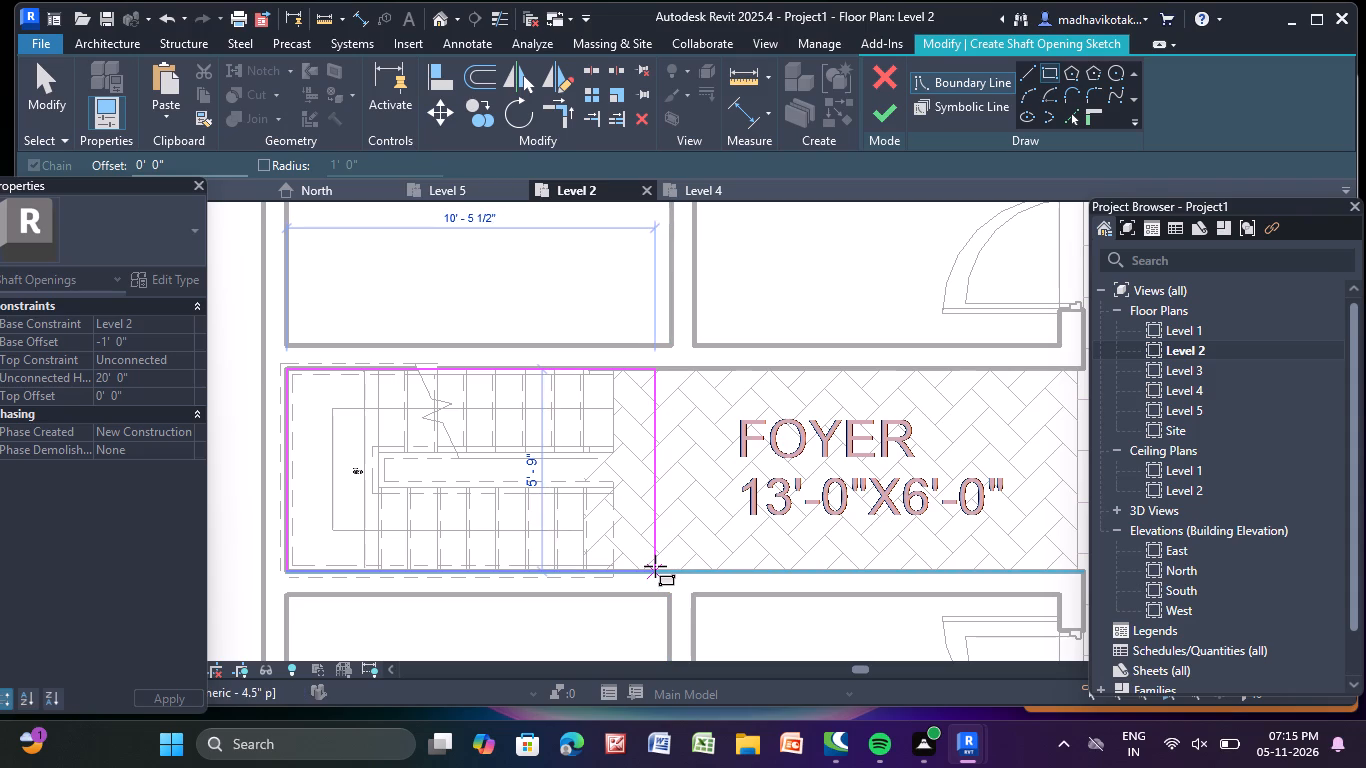
pyautogui.click(655, 566)
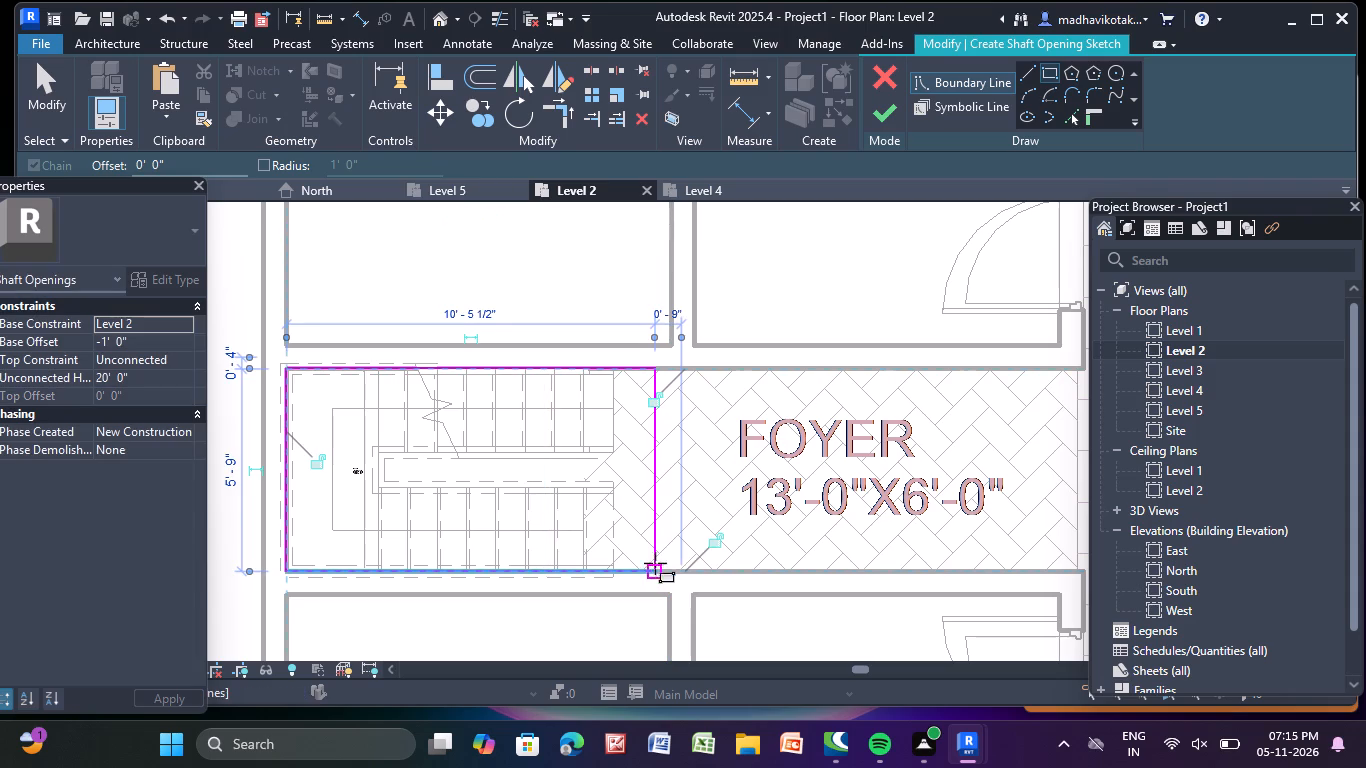
pyautogui.click(893, 121)
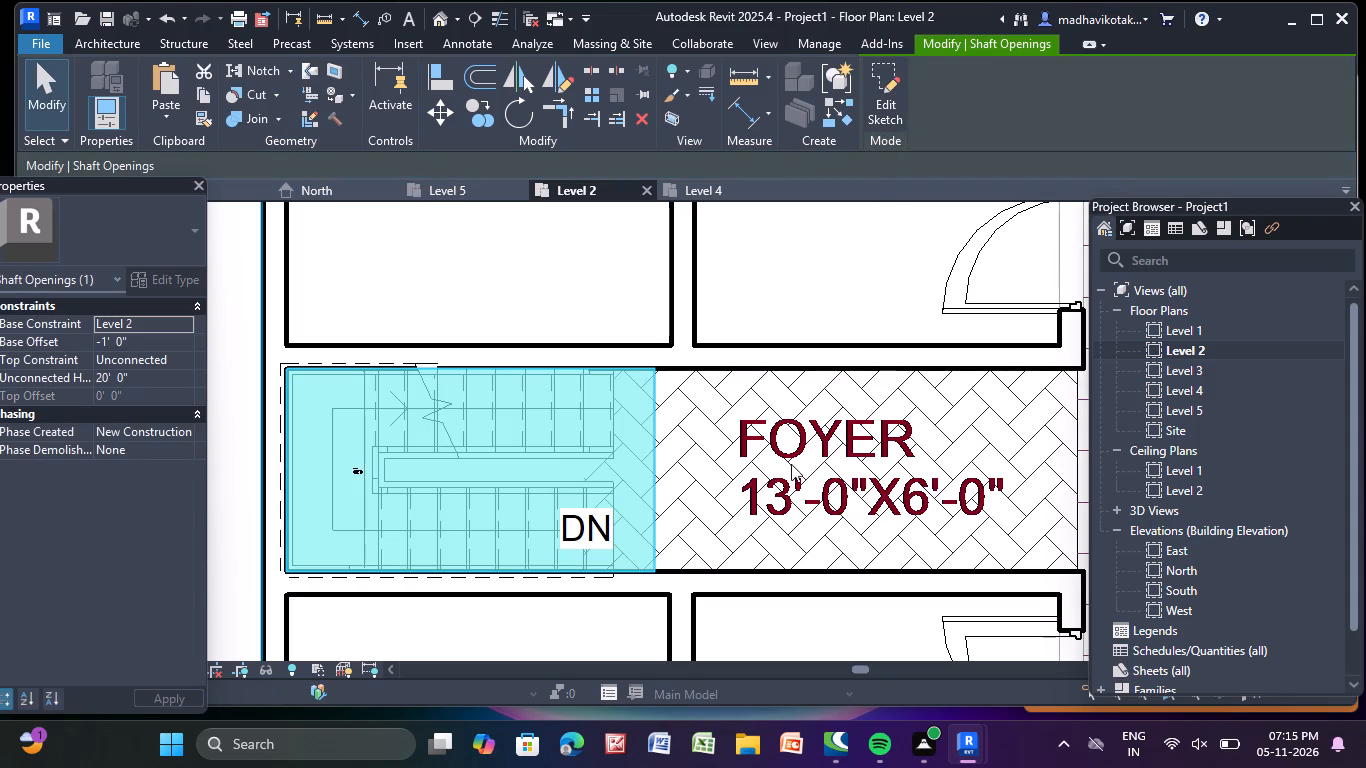
pyautogui.click(795, 293)
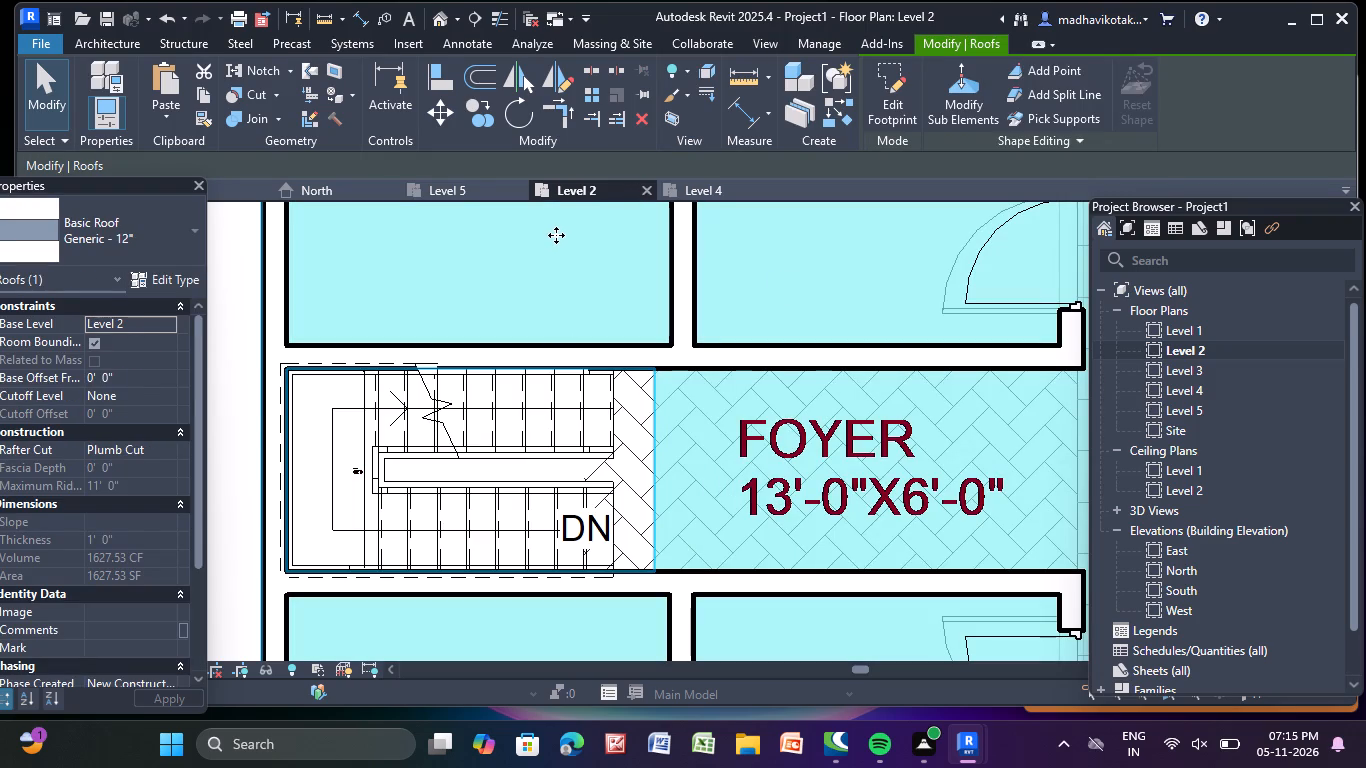
pyautogui.press('Escape')
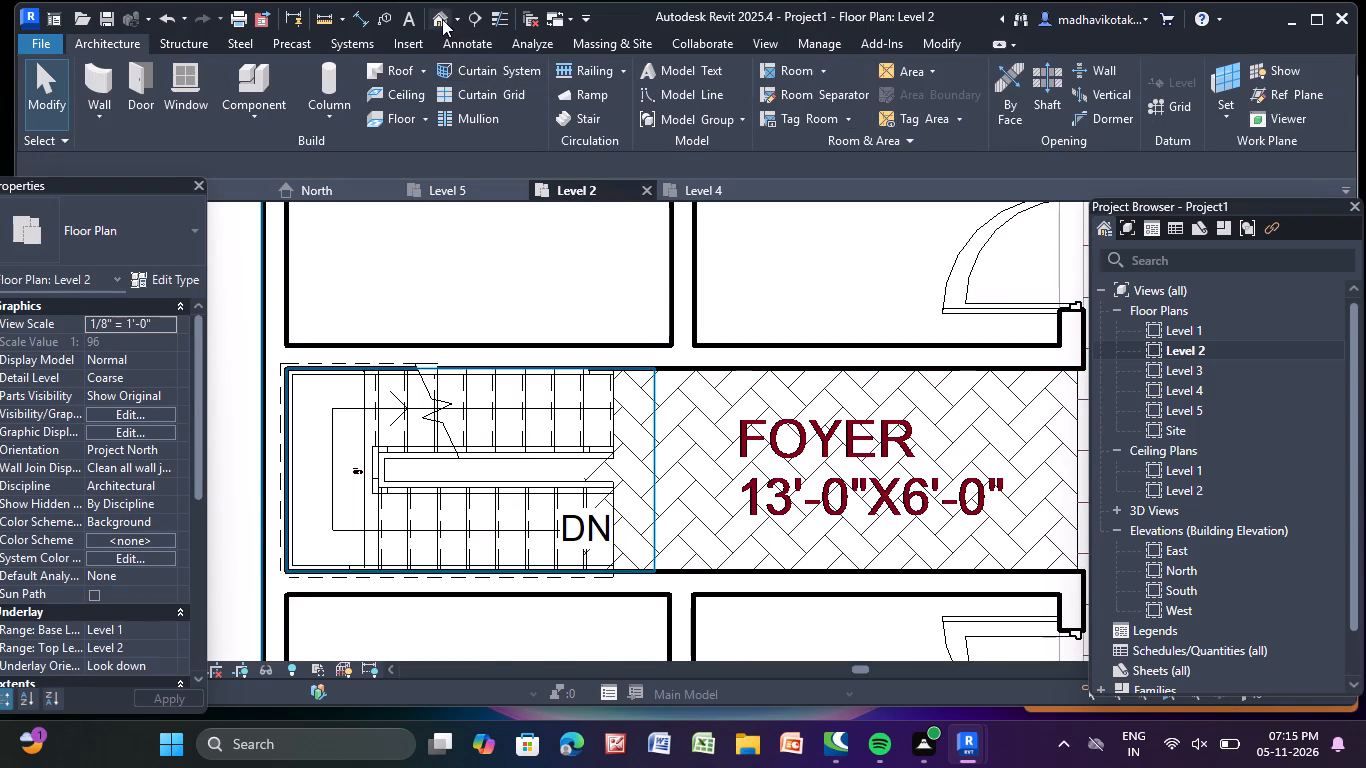
# In the 3D view, stretch the top of the Level 2 stair shaft opening upward through the top roof slab.
pyautogui.click(442, 19)
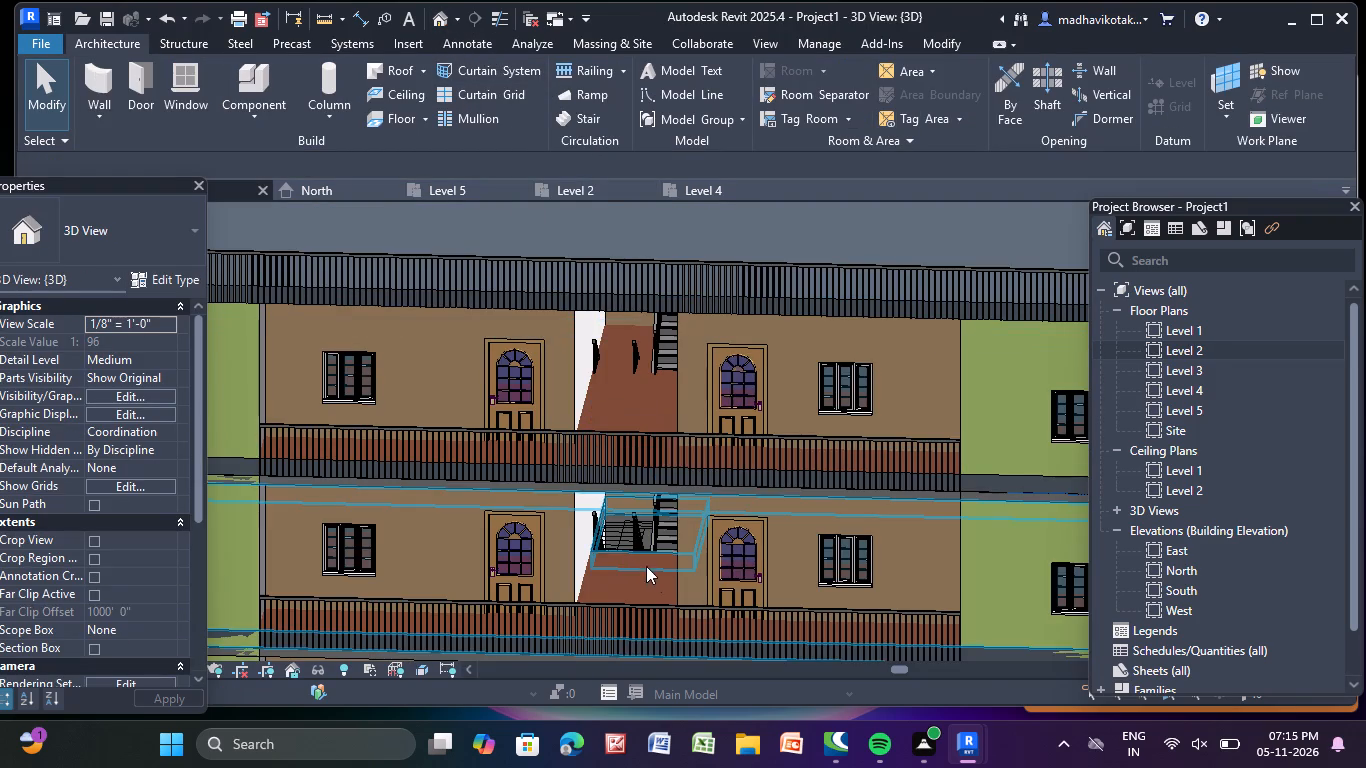
pyautogui.moveTo(646, 565); pyautogui.dragTo(735, 333, button='middle')
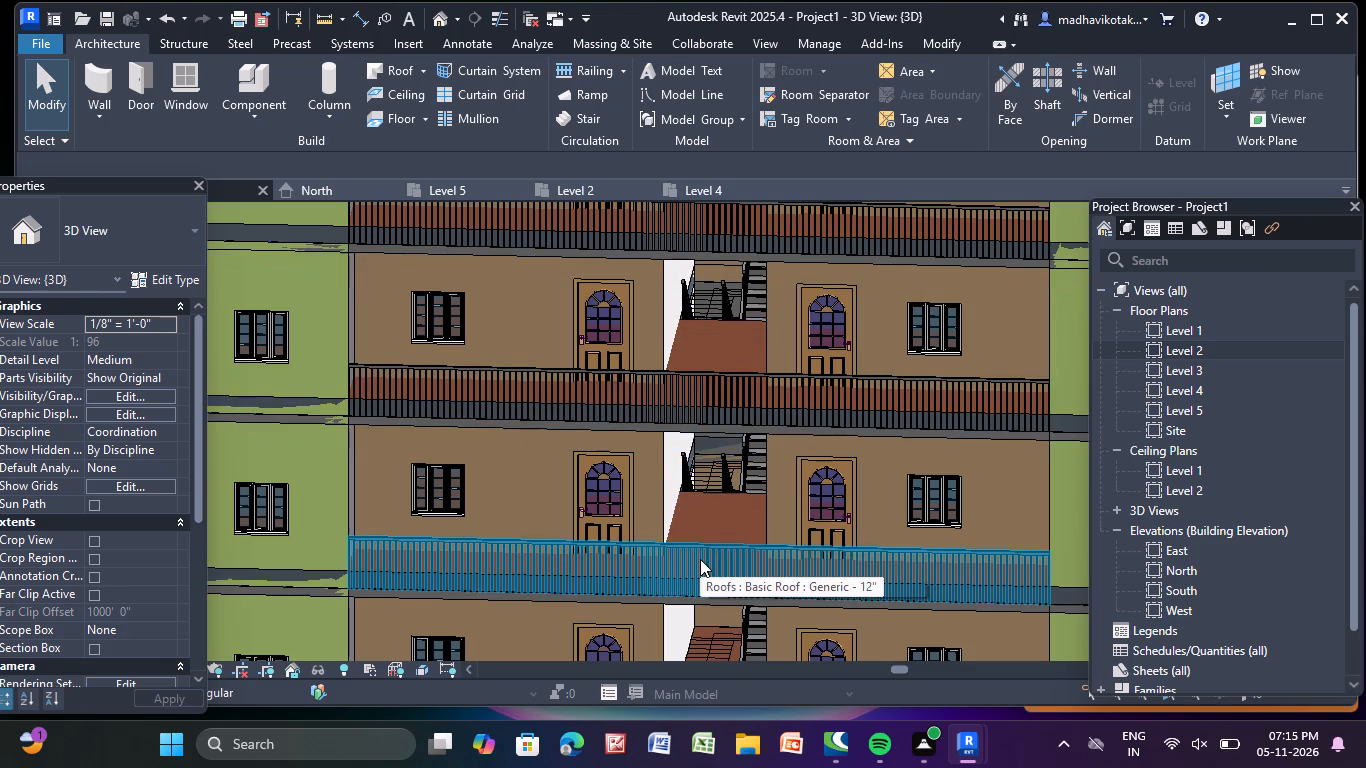
pyautogui.moveTo(700, 559); pyautogui.dragTo(683, 470, button='middle')
pyautogui.scroll(-4, 683, 470)
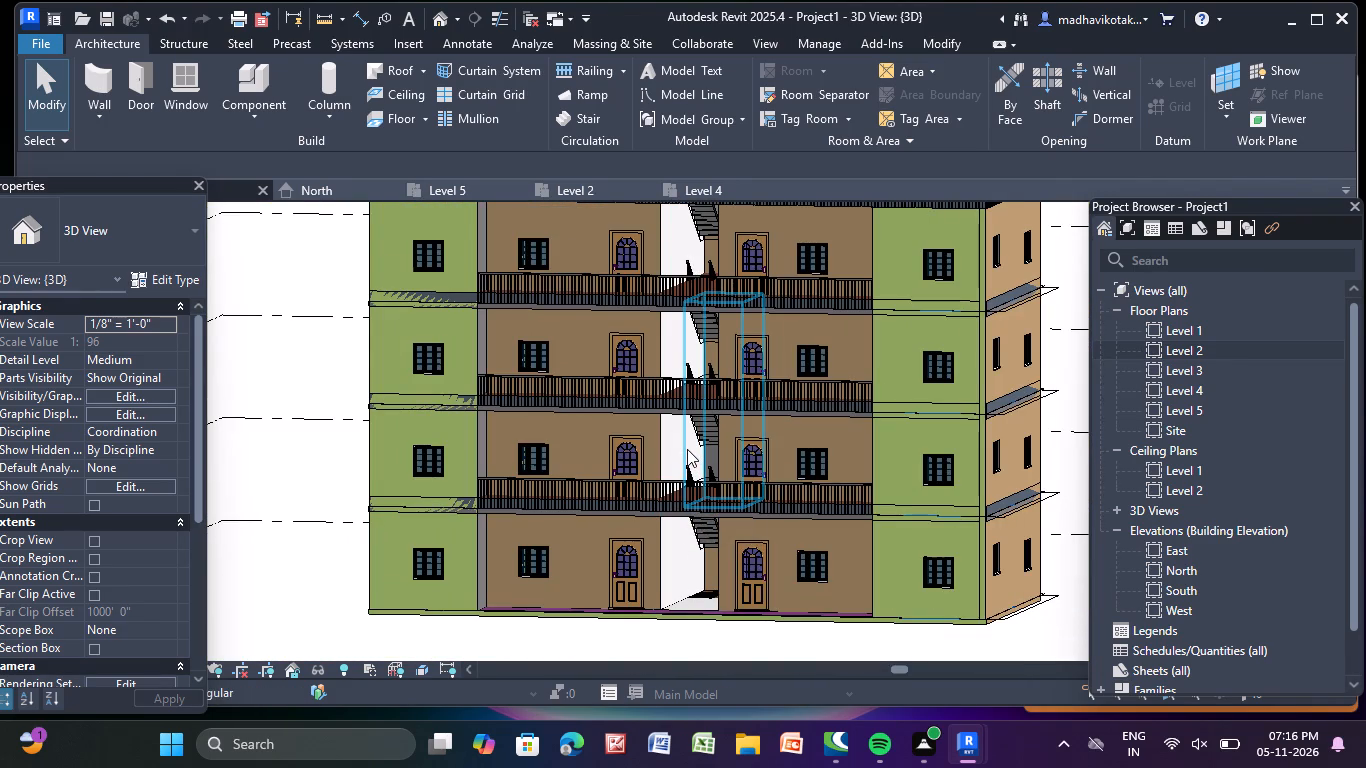
pyautogui.click(687, 449)
pyautogui.keyDown('shift'); pyautogui.moveTo(689, 447); pyautogui.dragTo(704, 466, button='middle'); pyautogui.keyUp('shift')
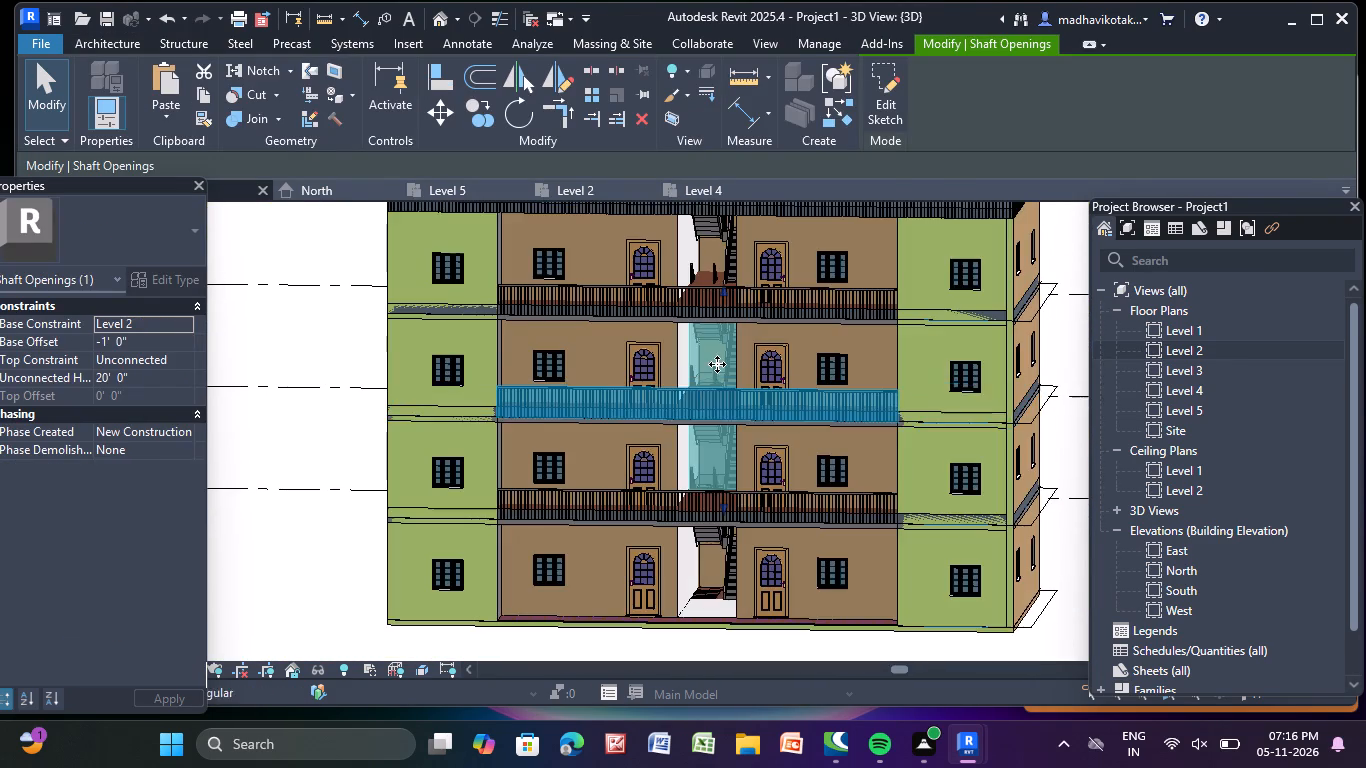
pyautogui.keyDown('shift'); pyautogui.moveTo(710, 447); pyautogui.dragTo(729, 452, button='middle'); pyautogui.keyUp('shift')
pyautogui.keyDown('shift'); pyautogui.moveTo(721, 398); pyautogui.dragTo(706, 408, button='middle'); pyautogui.keyUp('shift')
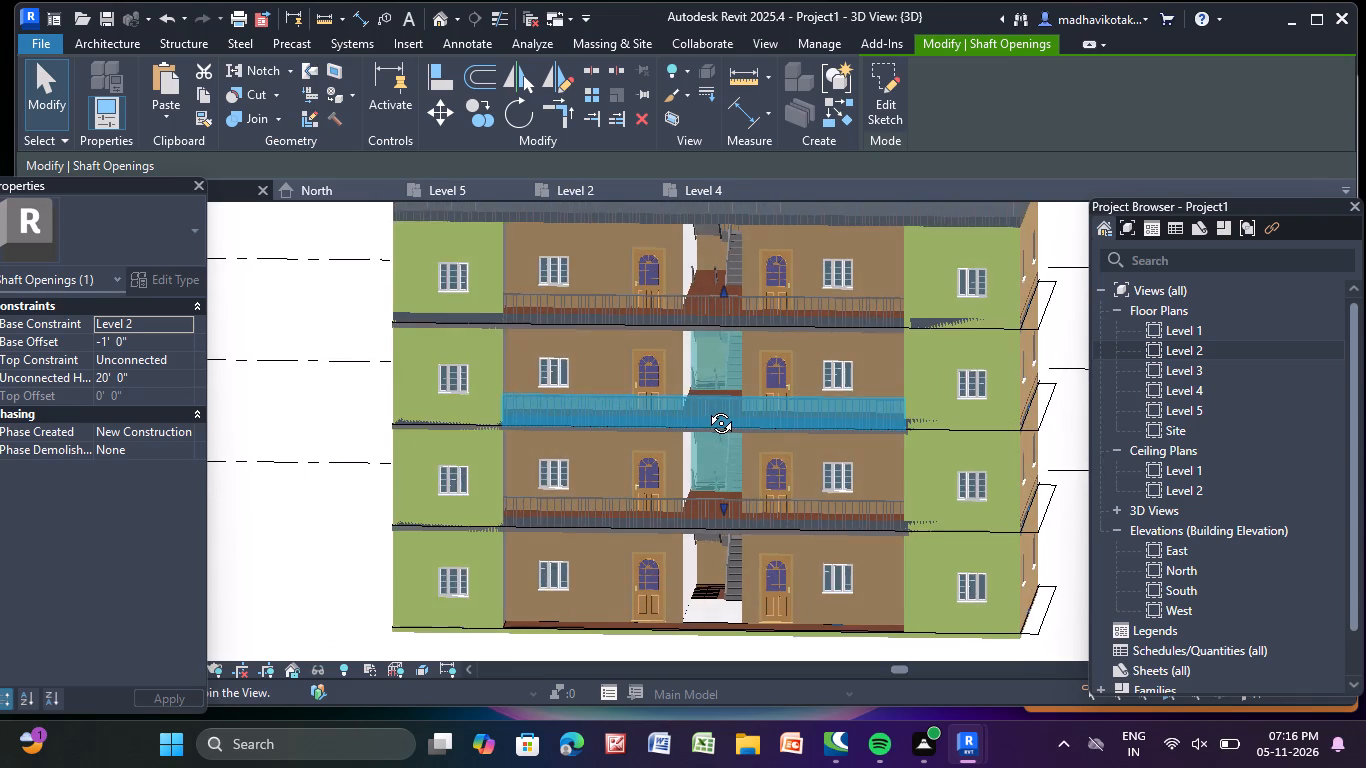
pyautogui.keyDown('shift'); pyautogui.moveTo(706, 408); pyautogui.dragTo(721, 412, button='middle'); pyautogui.keyUp('shift')
pyautogui.scroll(-4, 722, 412)
pyautogui.moveTo(722, 413); pyautogui.dragTo(712, 504, button='middle')
pyautogui.scroll(4, 718, 461)
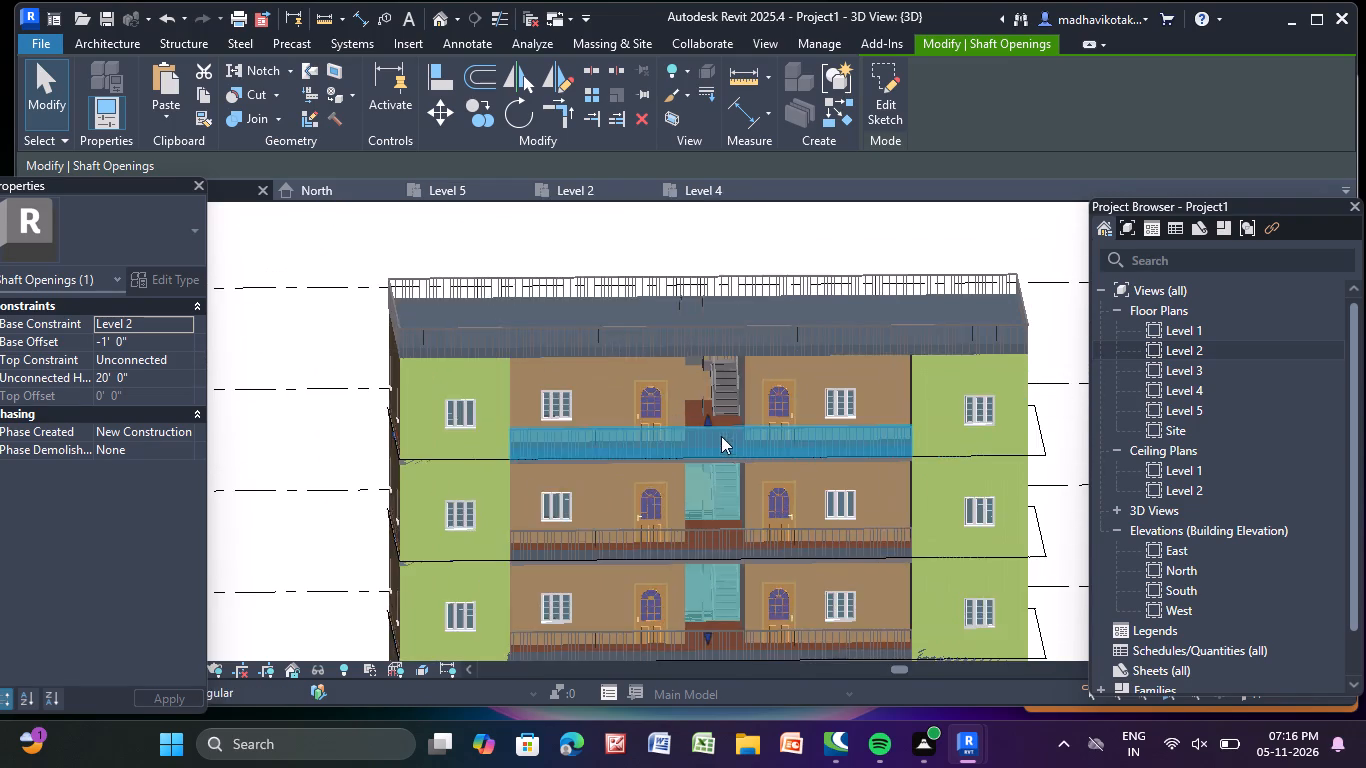
pyautogui.moveTo(708, 423); pyautogui.dragTo(702, 367)
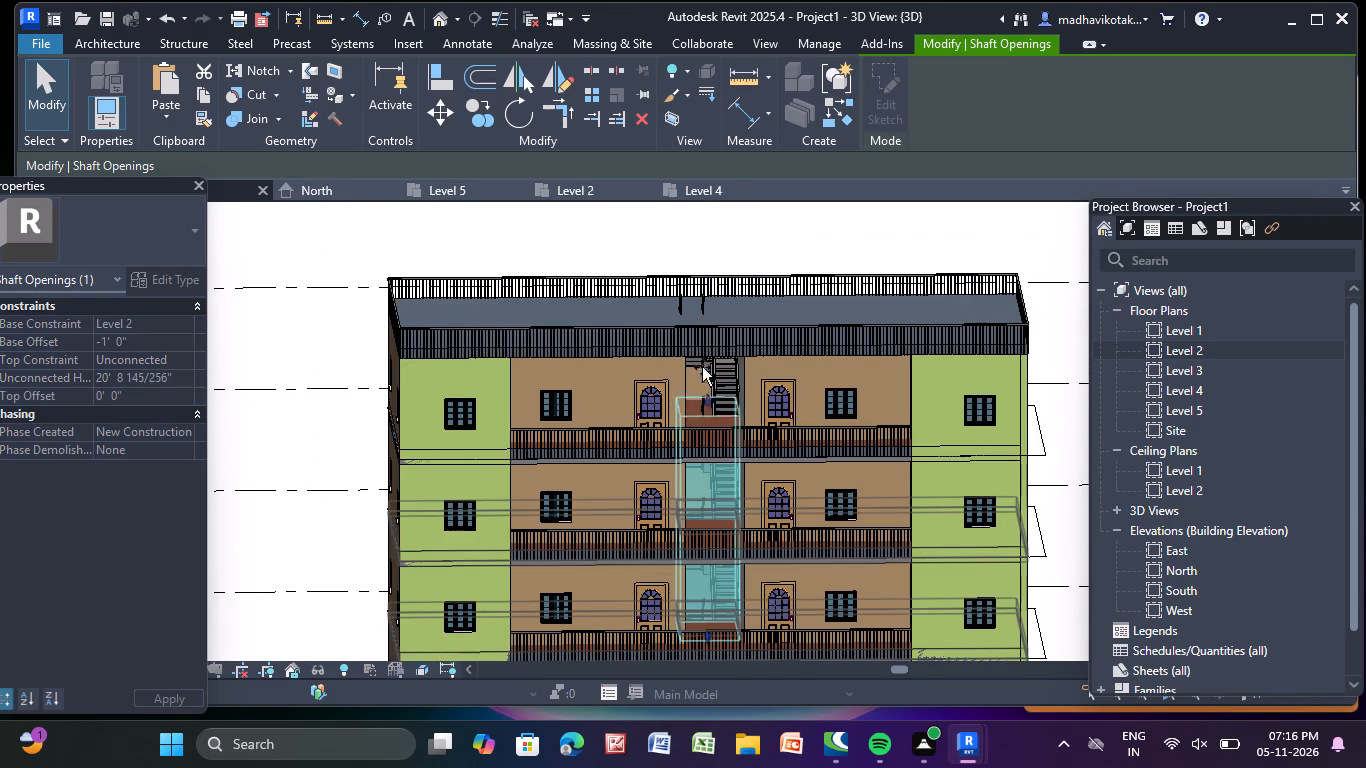
pyautogui.moveTo(702, 367); pyautogui.dragTo(689, 274)
pyautogui.click(648, 260)
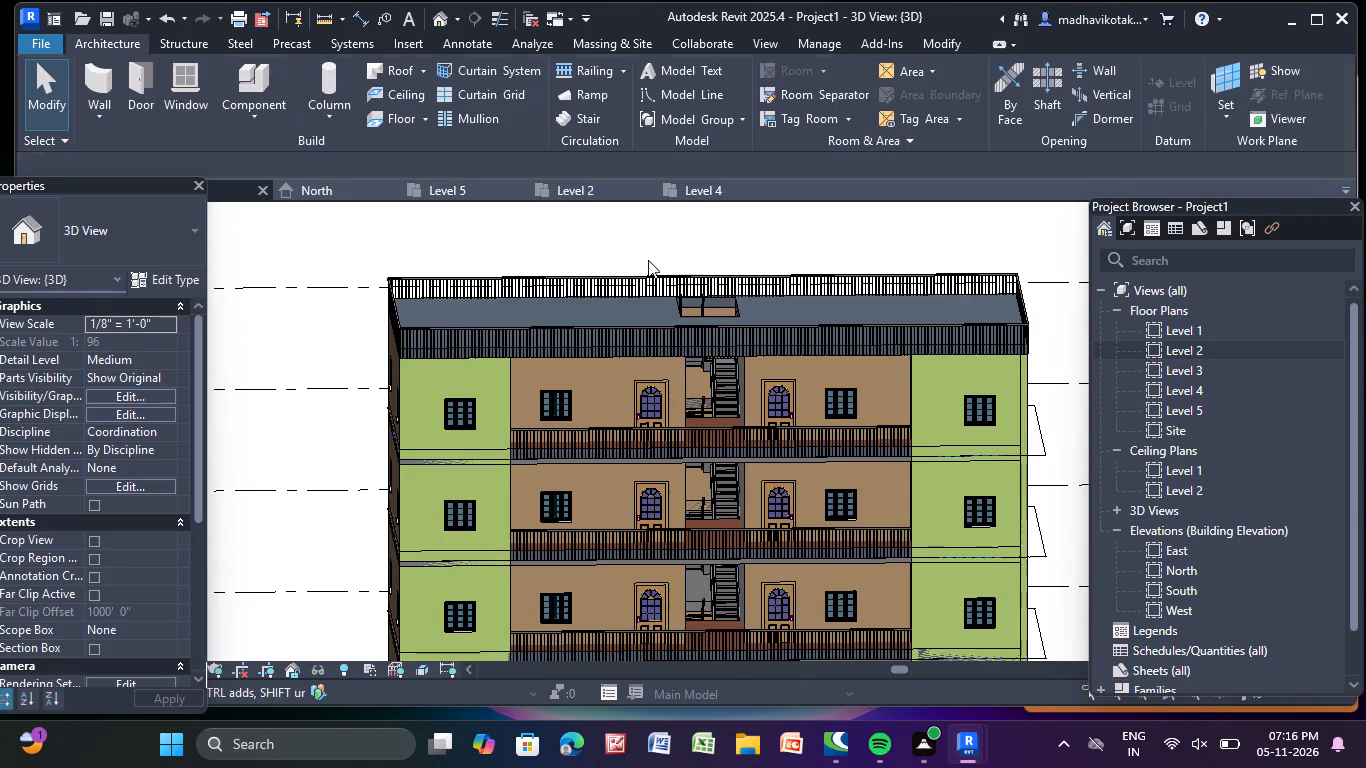
# Examine the building from several sides, checking the stairwell openings on every storey and in the roof.
pyautogui.scroll(1, 842, 458)
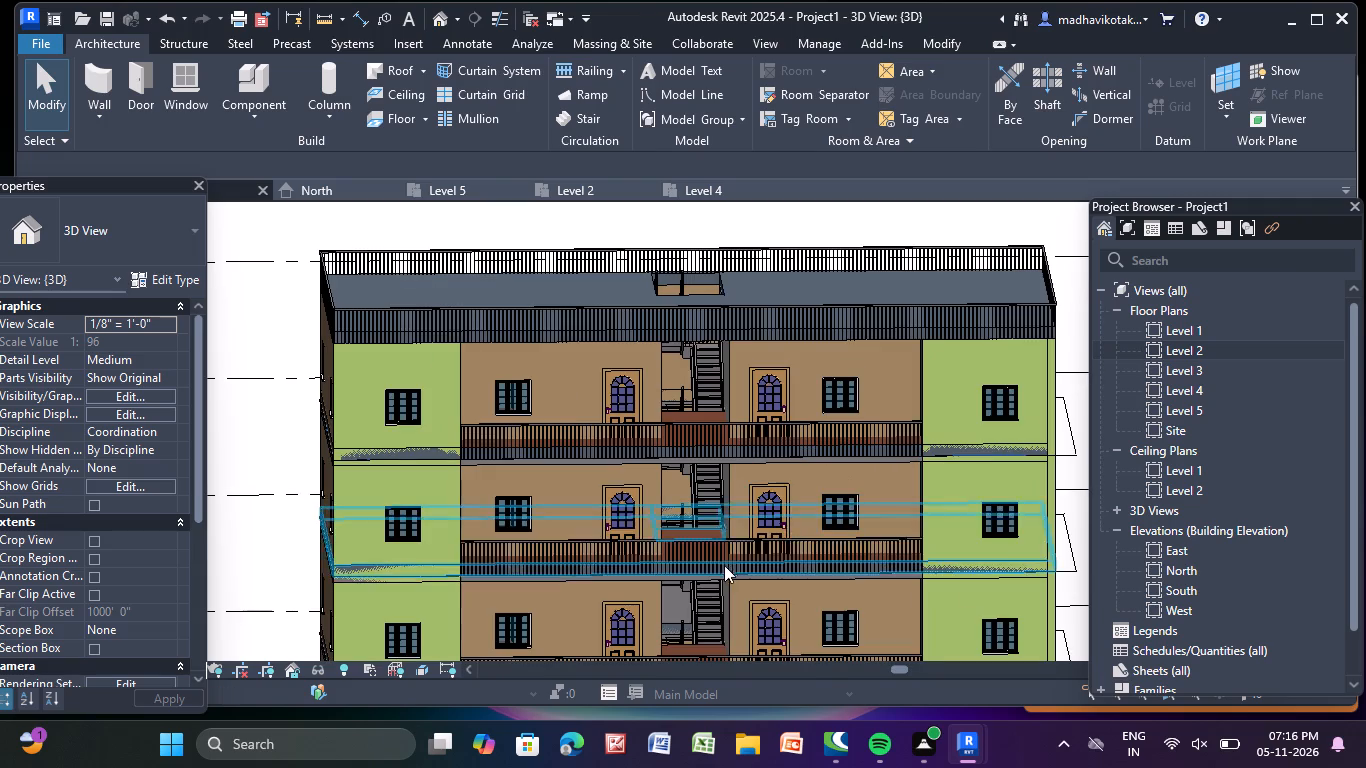
pyautogui.moveTo(675, 590); pyautogui.dragTo(564, 340, button='middle')
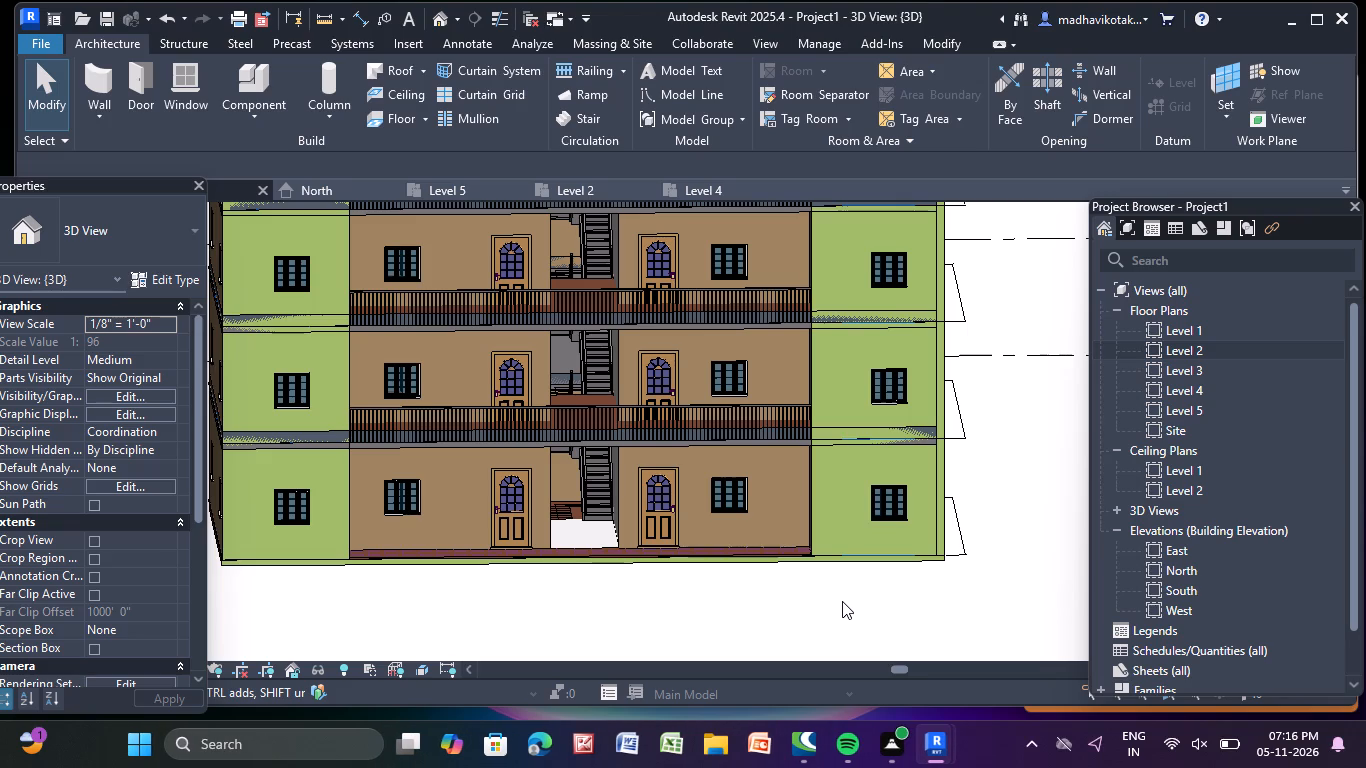
pyautogui.keyDown('shift'); pyautogui.moveTo(842, 601); pyautogui.dragTo(481, 655, button='middle'); pyautogui.keyUp('shift')
pyautogui.keyDown('shift'); pyautogui.scroll(-1, 765, 641); pyautogui.keyUp('shift')
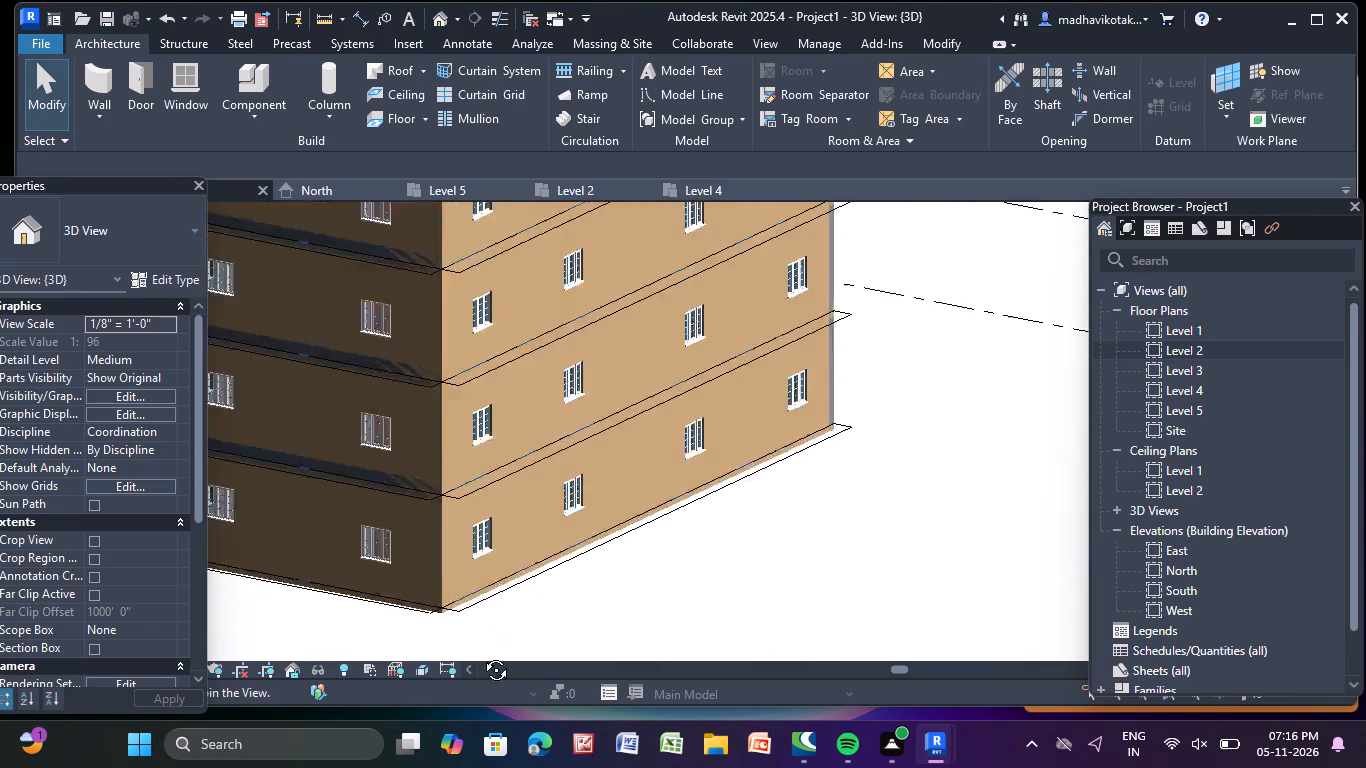
pyautogui.keyDown('shift'); pyautogui.moveTo(481, 655); pyautogui.dragTo(0, 608, button='middle'); pyautogui.keyUp('shift')
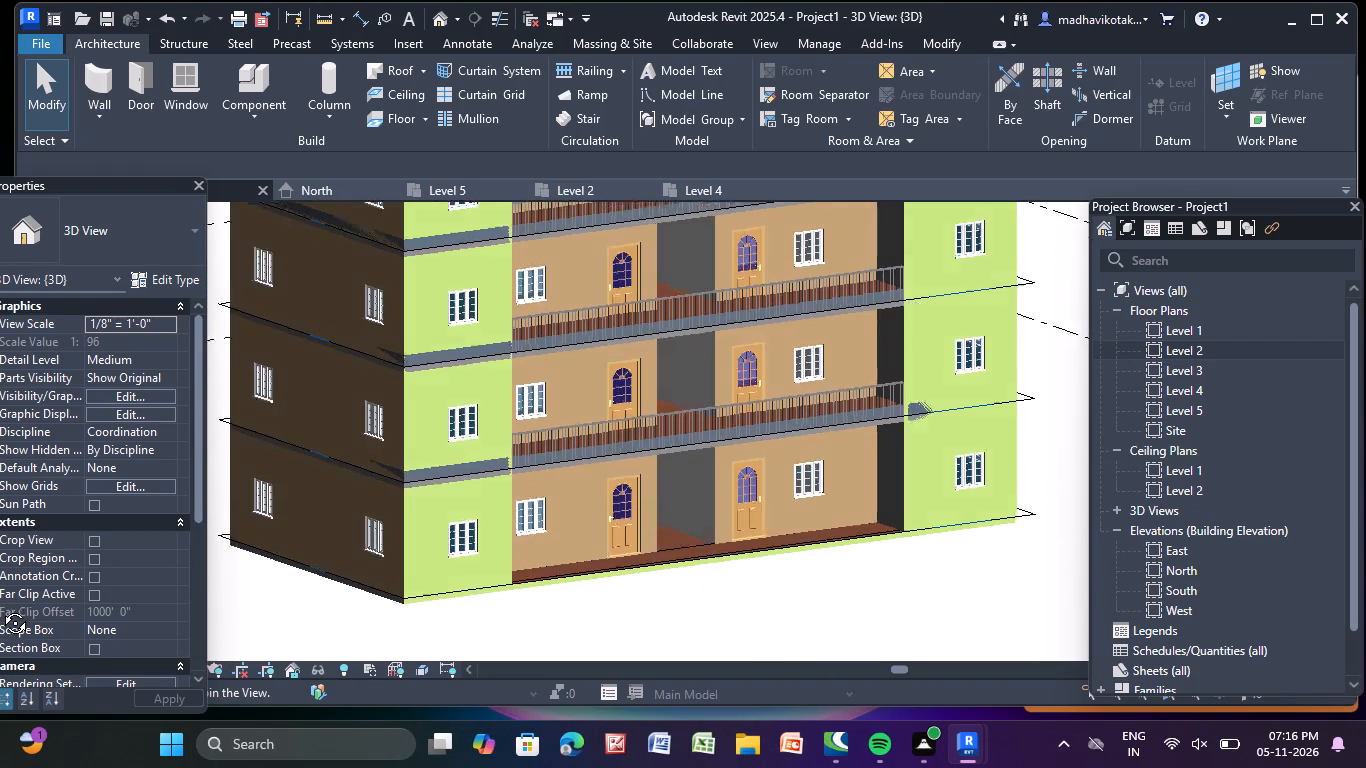
pyautogui.keyDown('shift'); pyautogui.moveTo(0, 608); pyautogui.dragTo(0, 598, button='middle'); pyautogui.keyUp('shift')
pyautogui.scroll(-3, 922, 579)
pyautogui.moveTo(988, 578); pyautogui.dragTo(922, 609, button='middle')
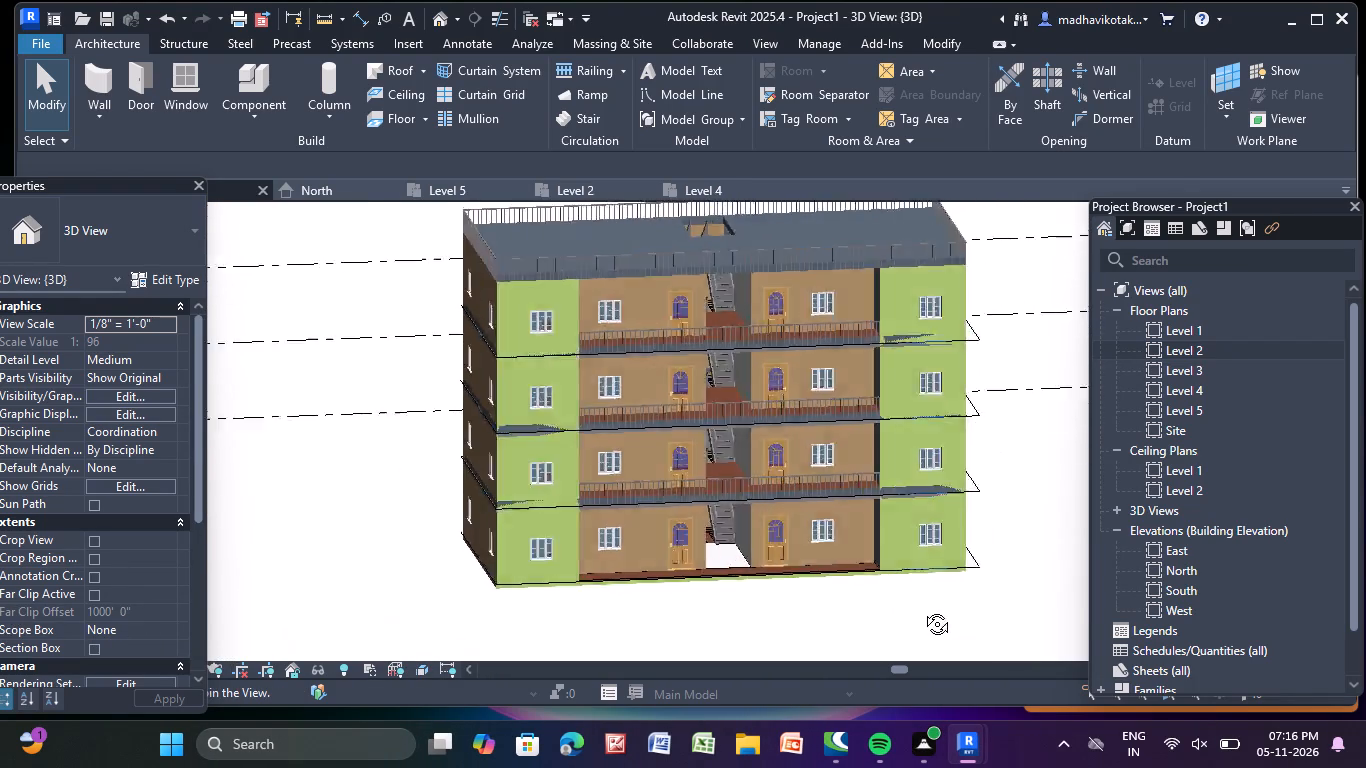
pyautogui.moveTo(922, 609); pyautogui.dragTo(899, 594, button='middle')
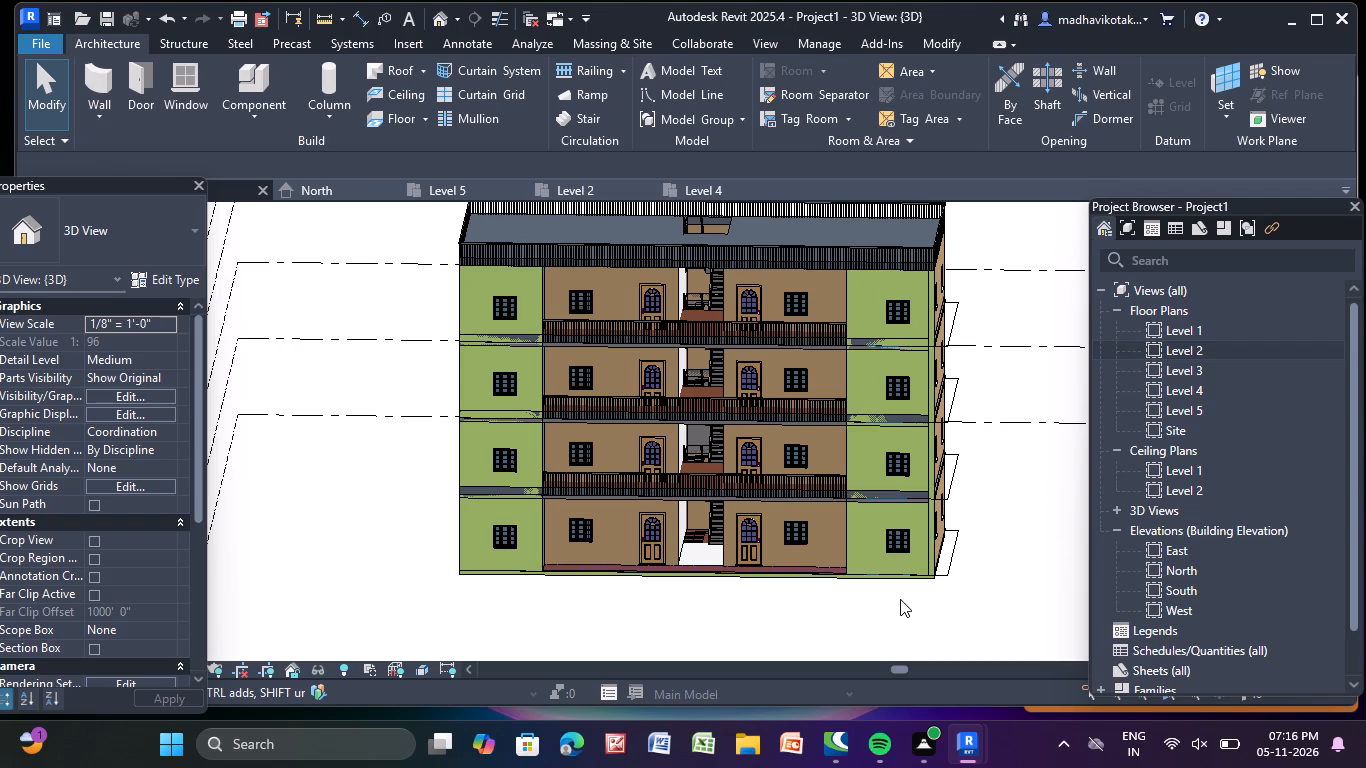
pyautogui.scroll(-1, 864, 634)
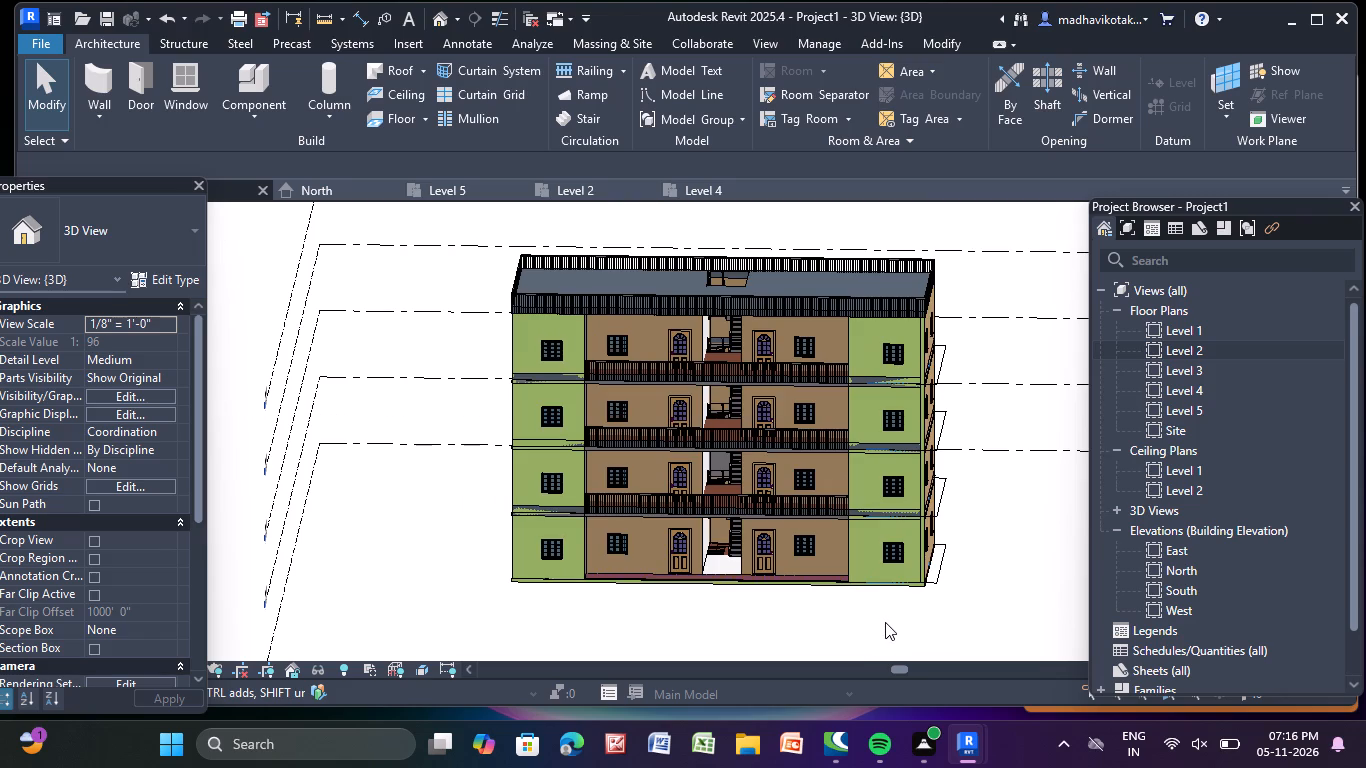
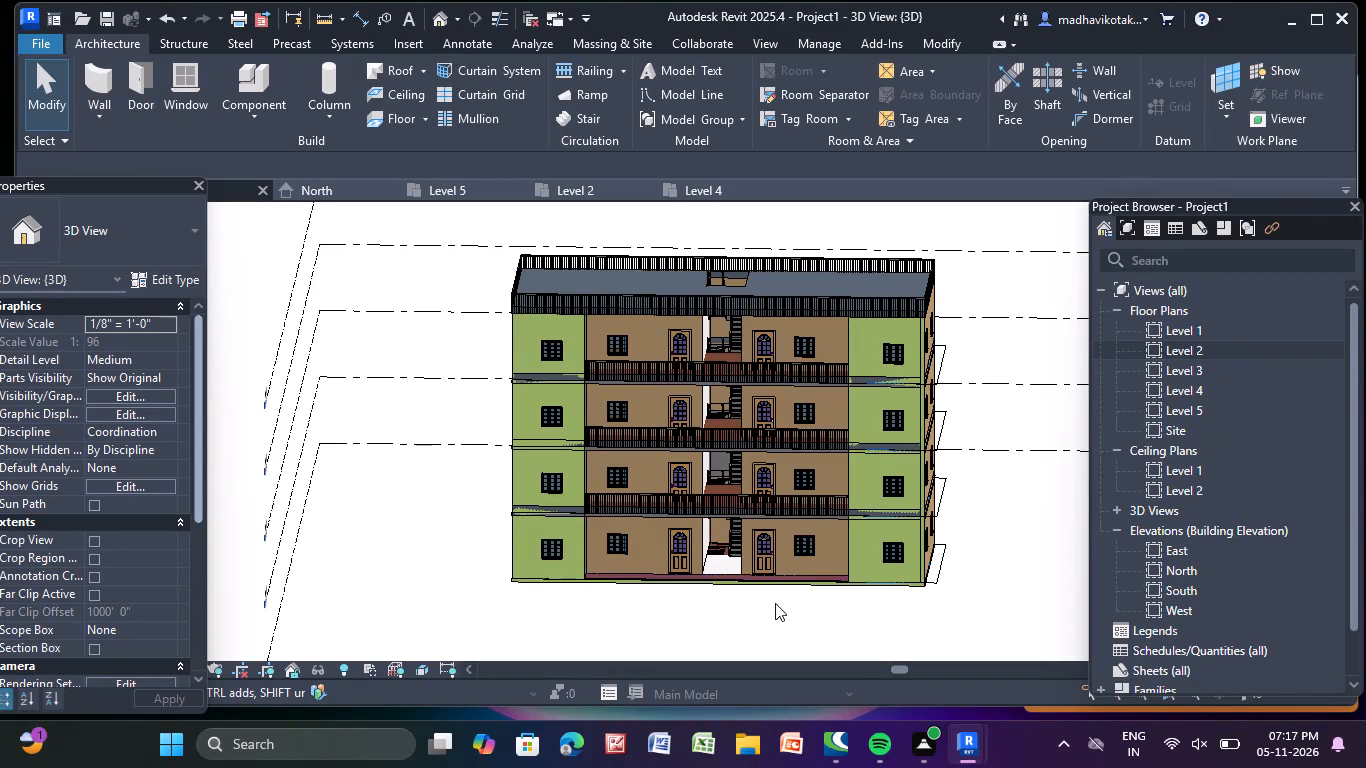
# Open the Level 1 floor plan view.
pyautogui.middleClick(825, 637)
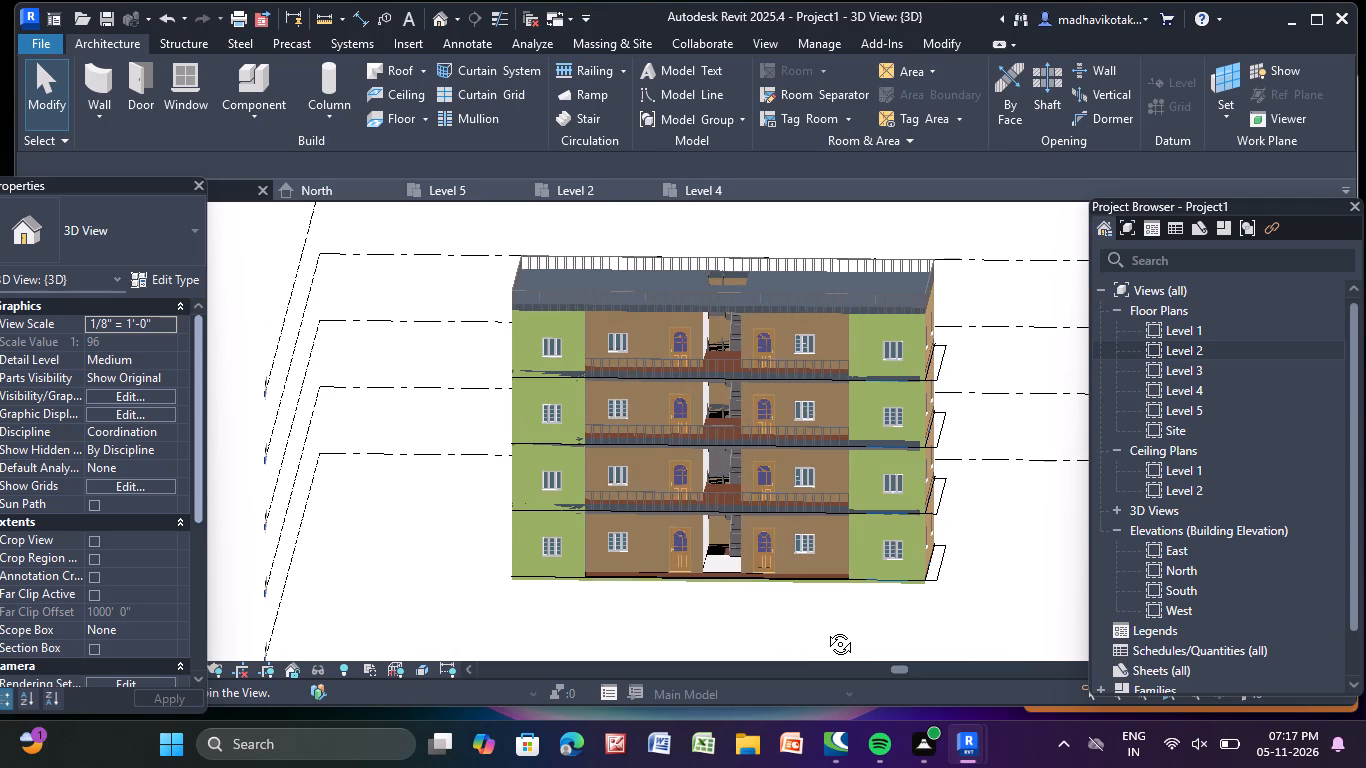
pyautogui.tripleClick(1199, 335)
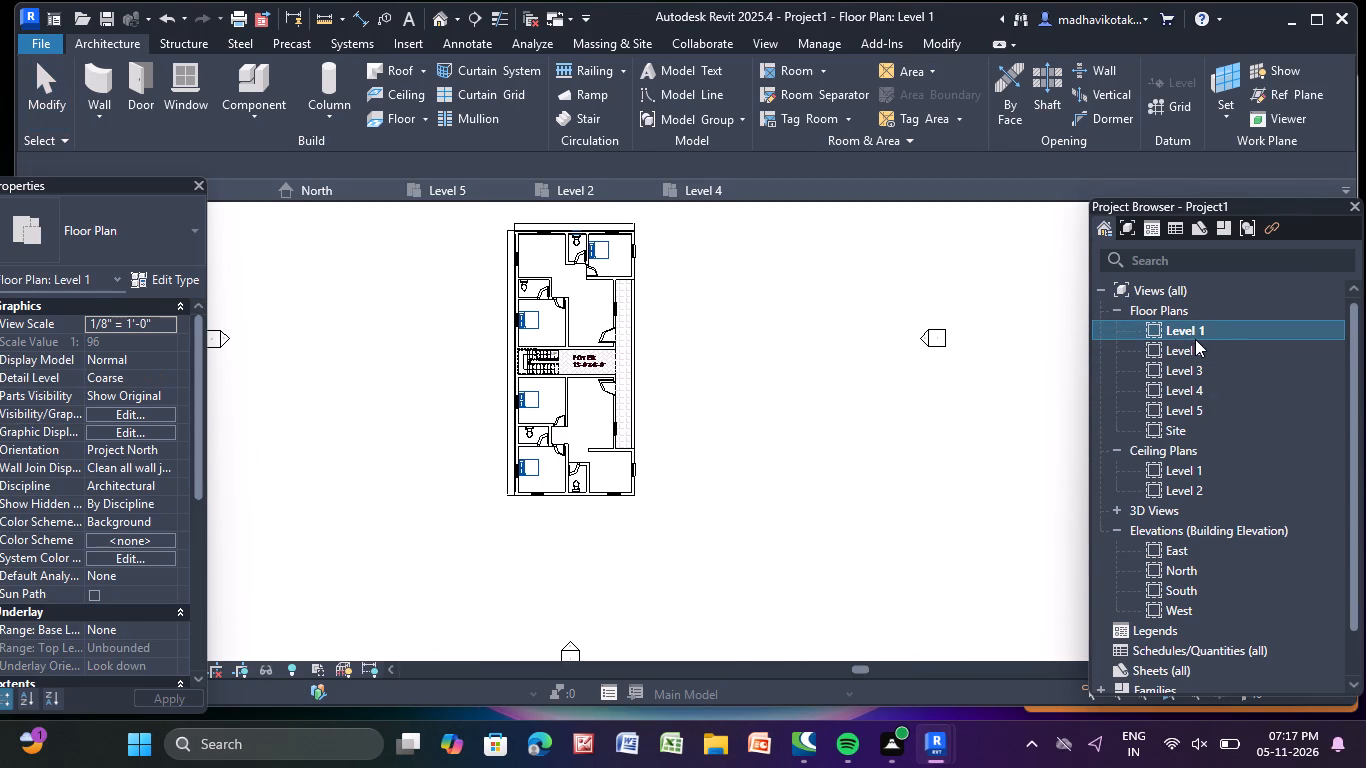
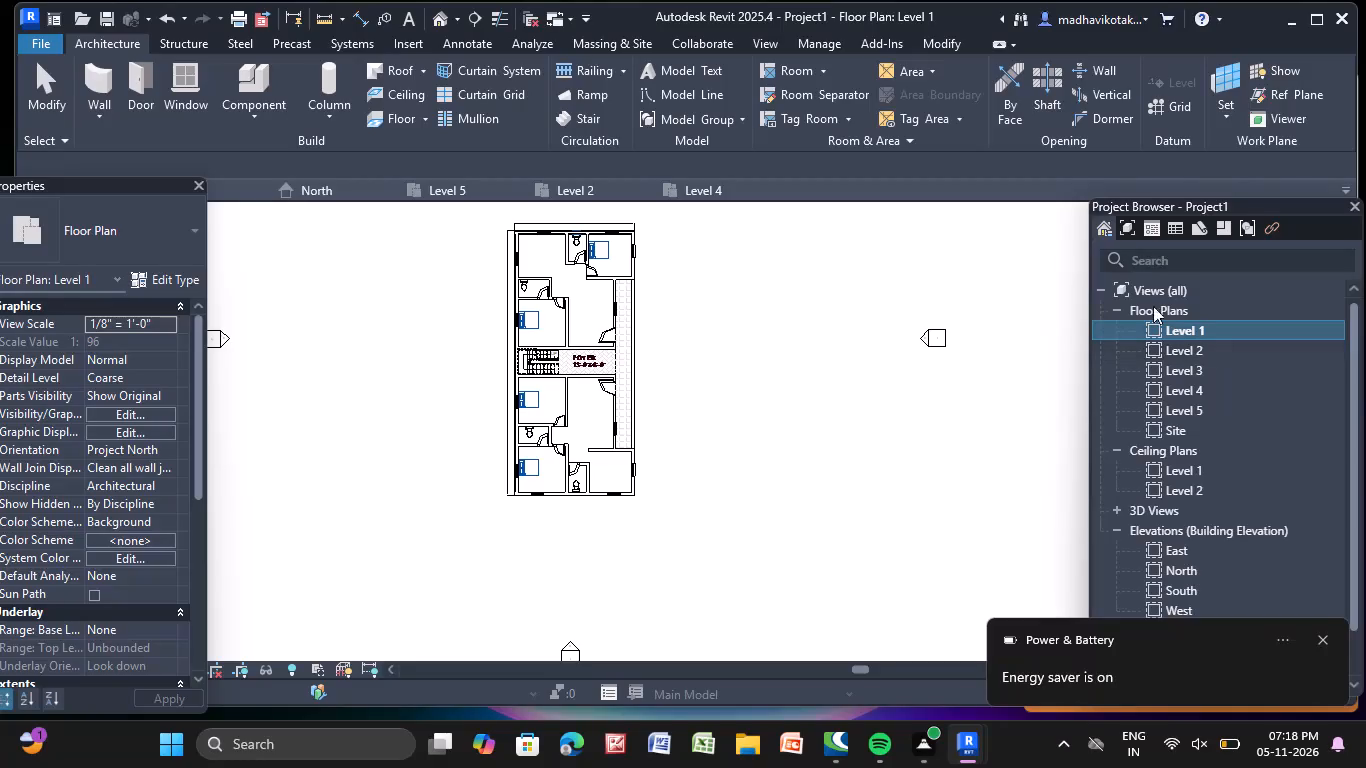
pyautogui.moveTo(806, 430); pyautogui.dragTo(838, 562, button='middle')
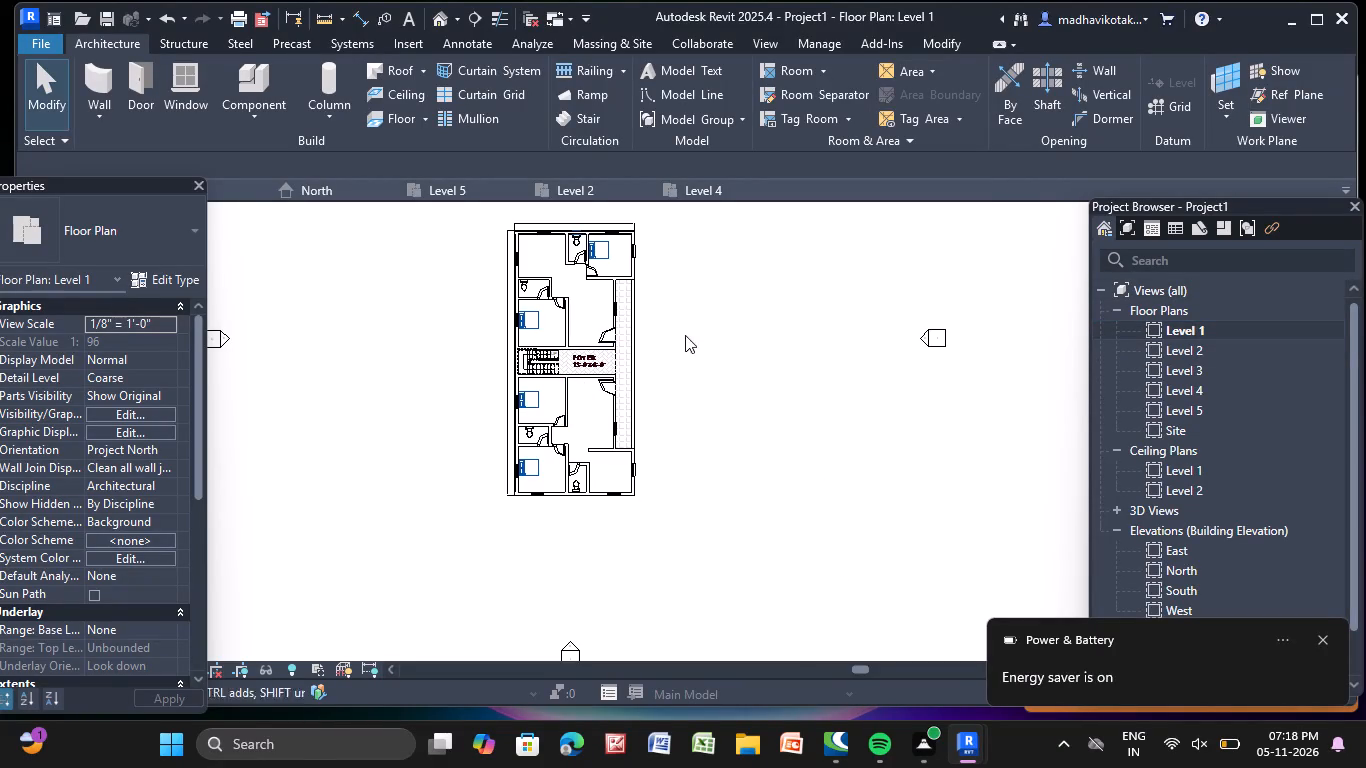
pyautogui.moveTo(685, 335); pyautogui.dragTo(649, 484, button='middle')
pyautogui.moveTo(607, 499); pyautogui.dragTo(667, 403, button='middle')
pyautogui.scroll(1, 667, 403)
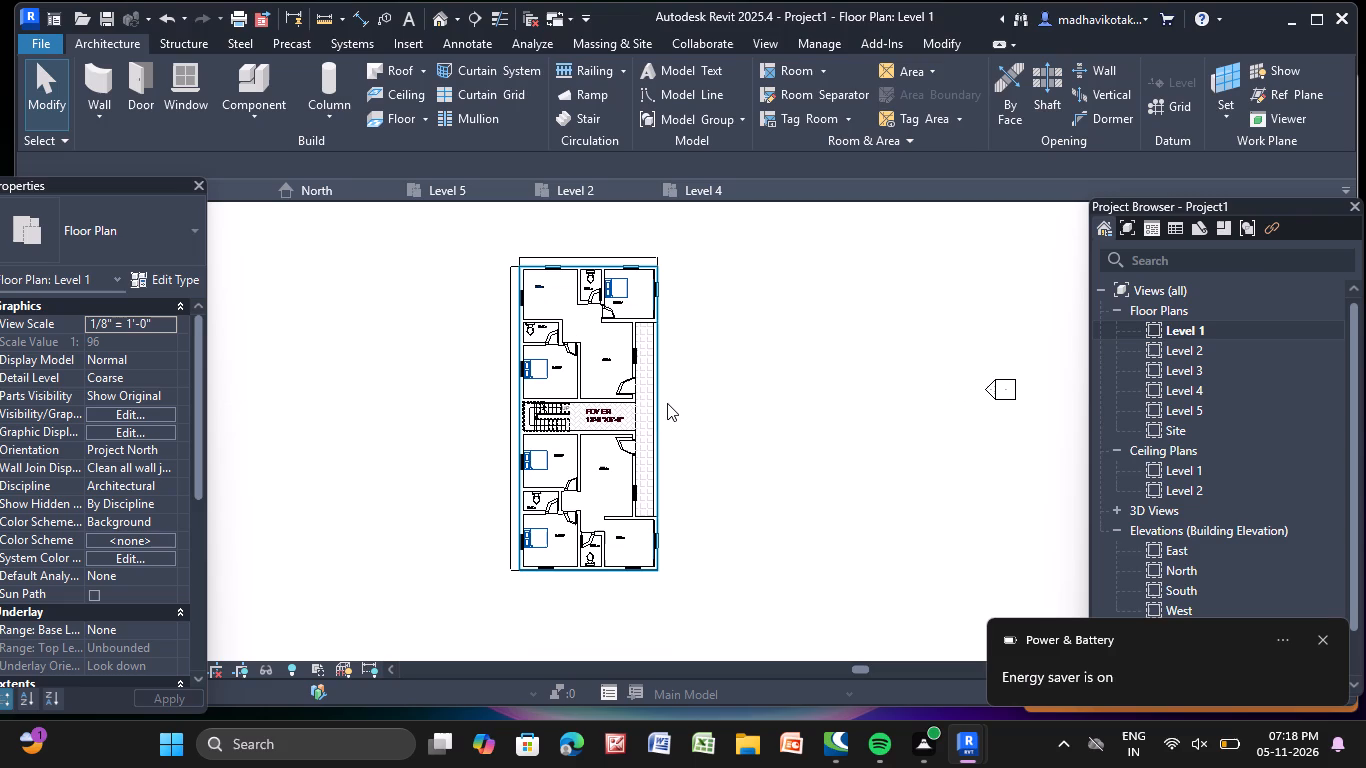
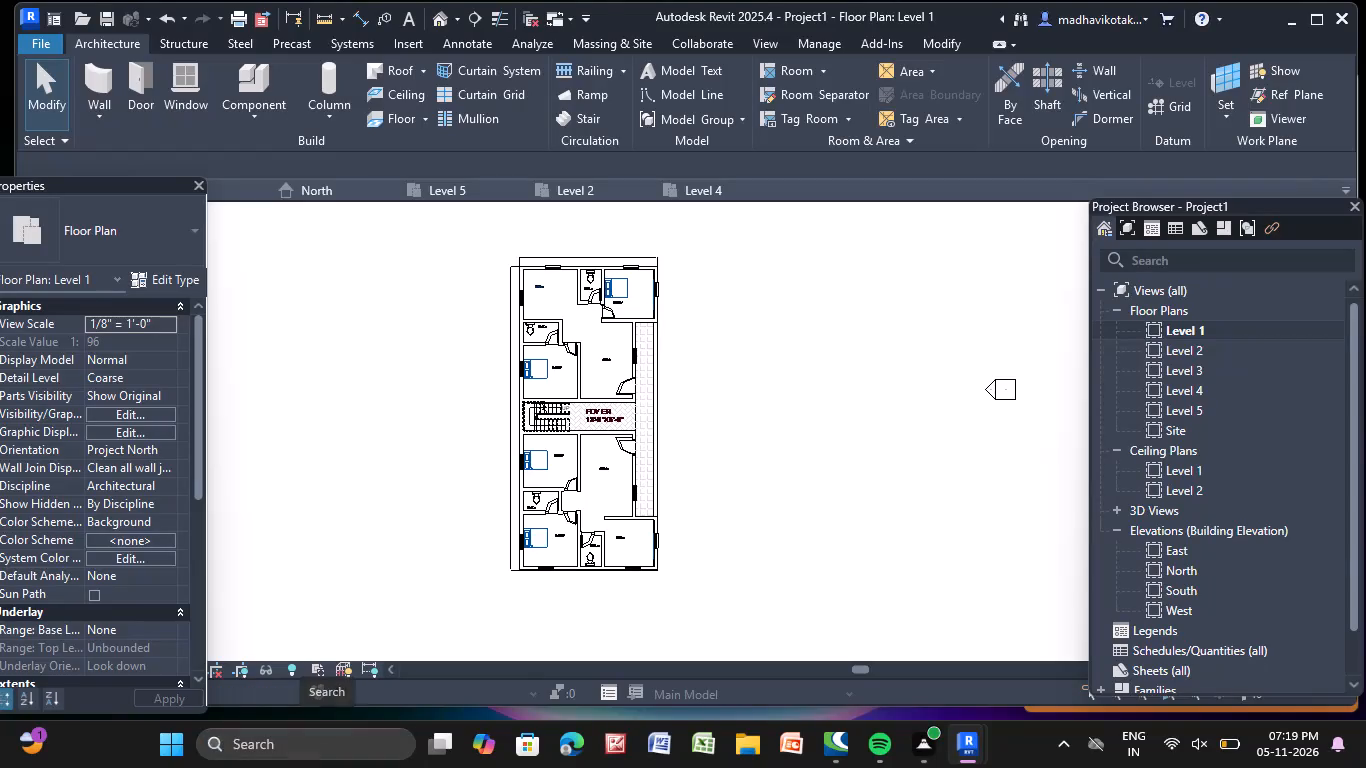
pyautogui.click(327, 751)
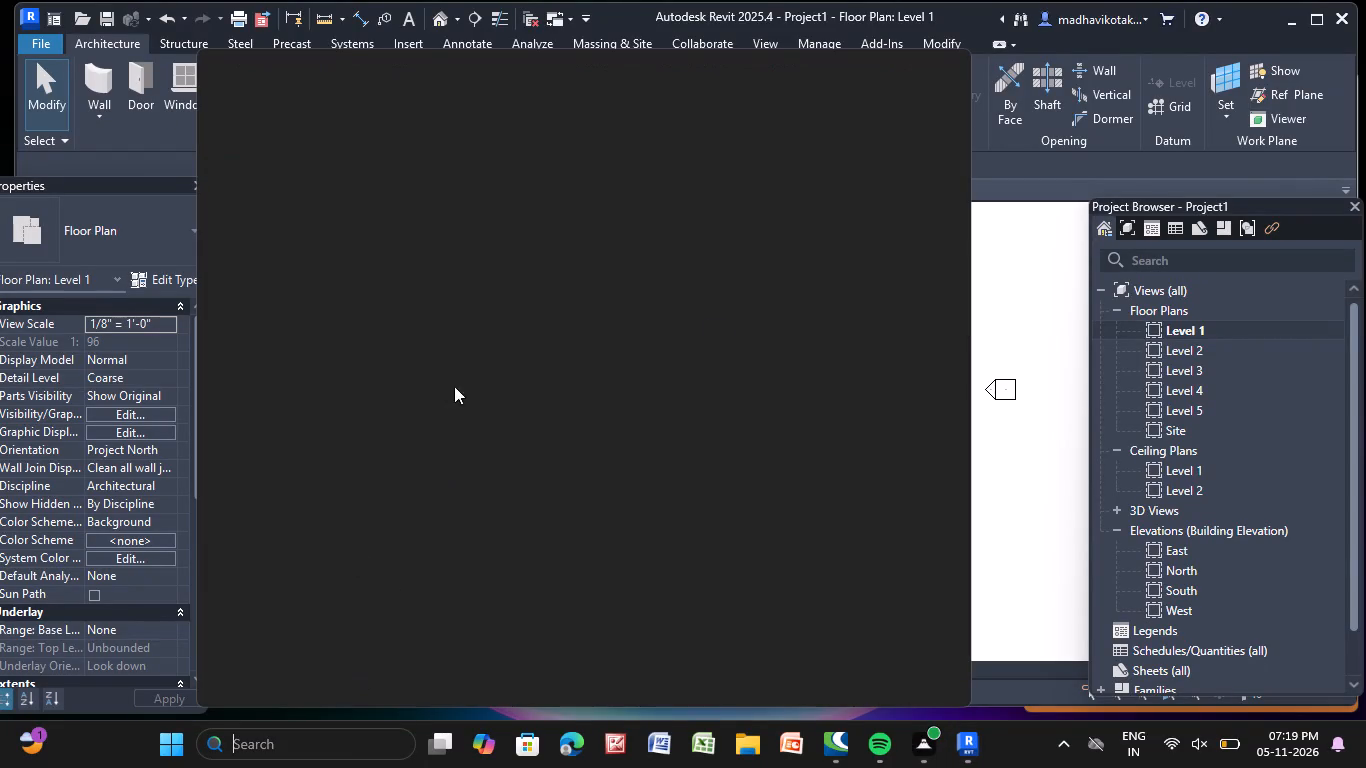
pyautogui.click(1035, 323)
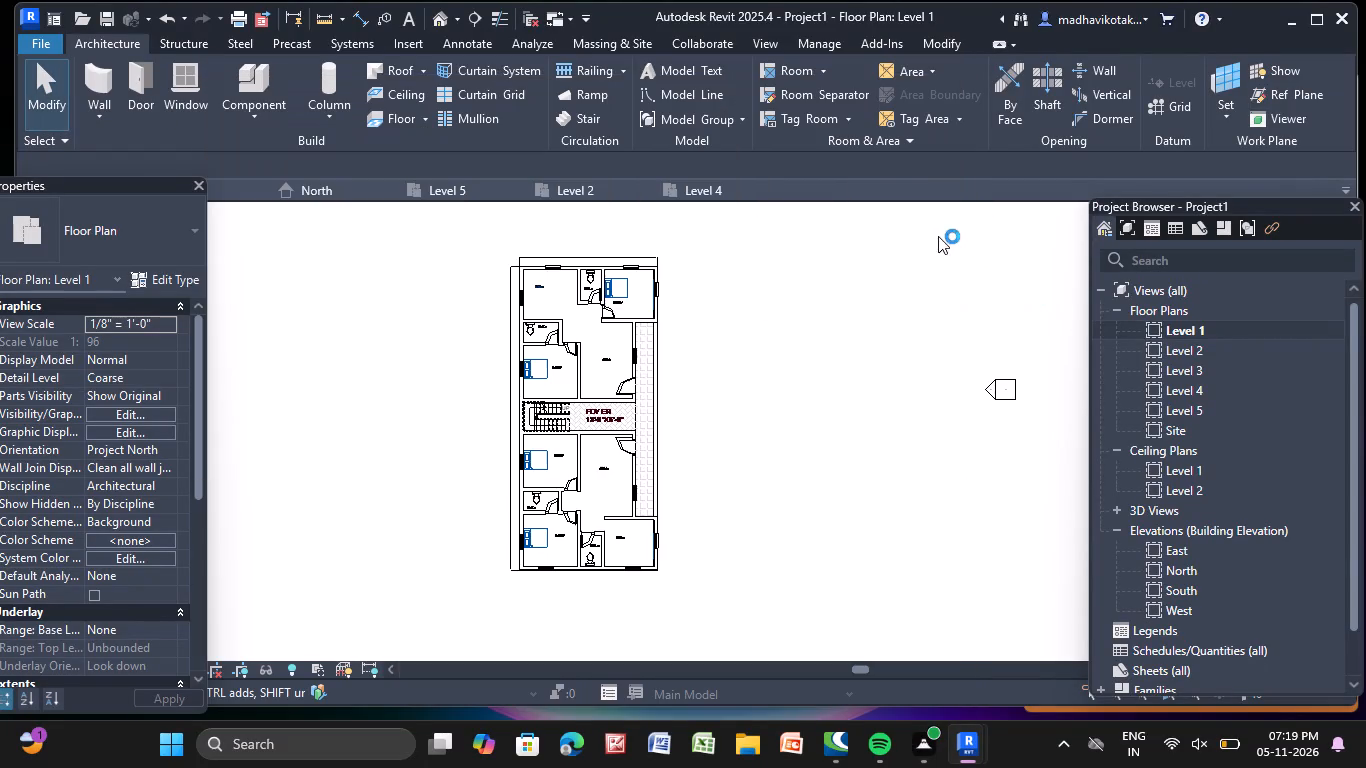
# Open the default 3D view of the building.
pyautogui.click(440, 20)
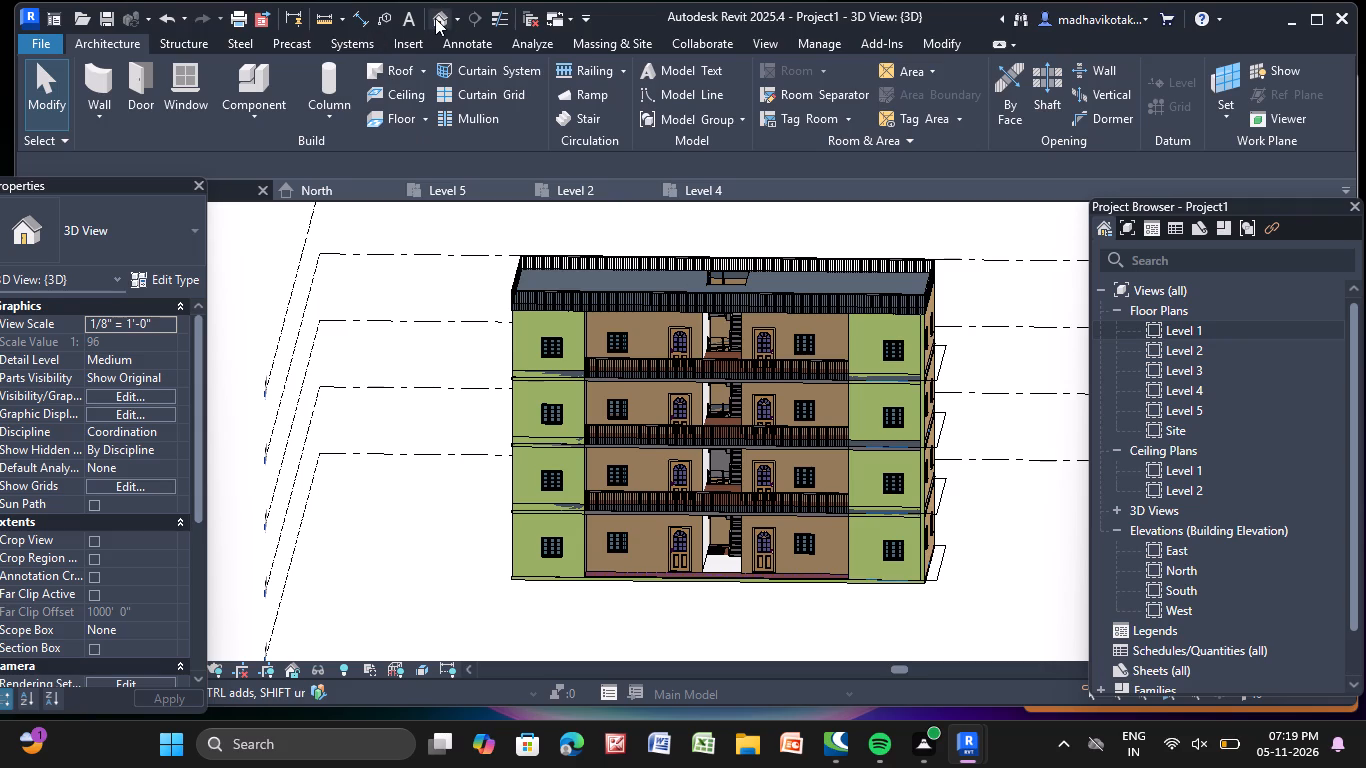
# Open the Windows search with its list of recently searched apps.
pyautogui.click(287, 745)
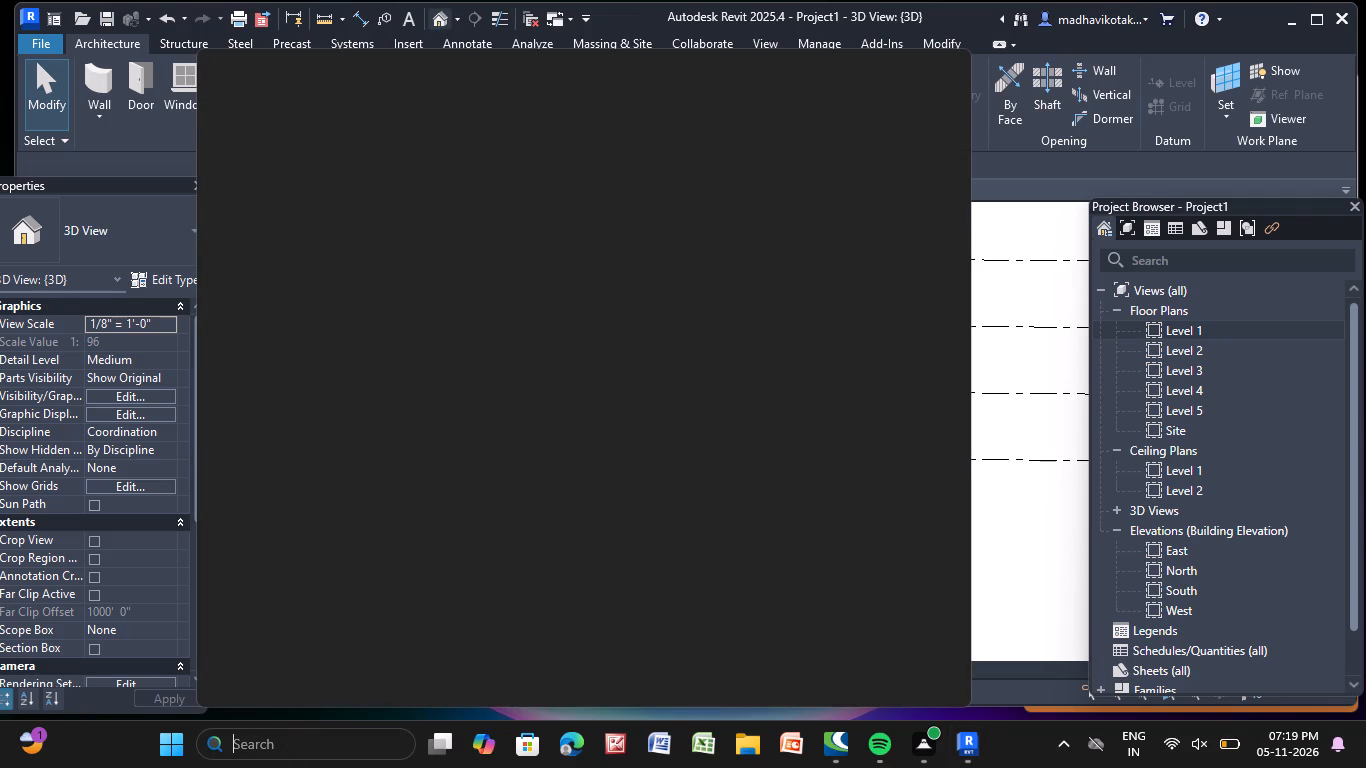
pyautogui.click(390, 148)
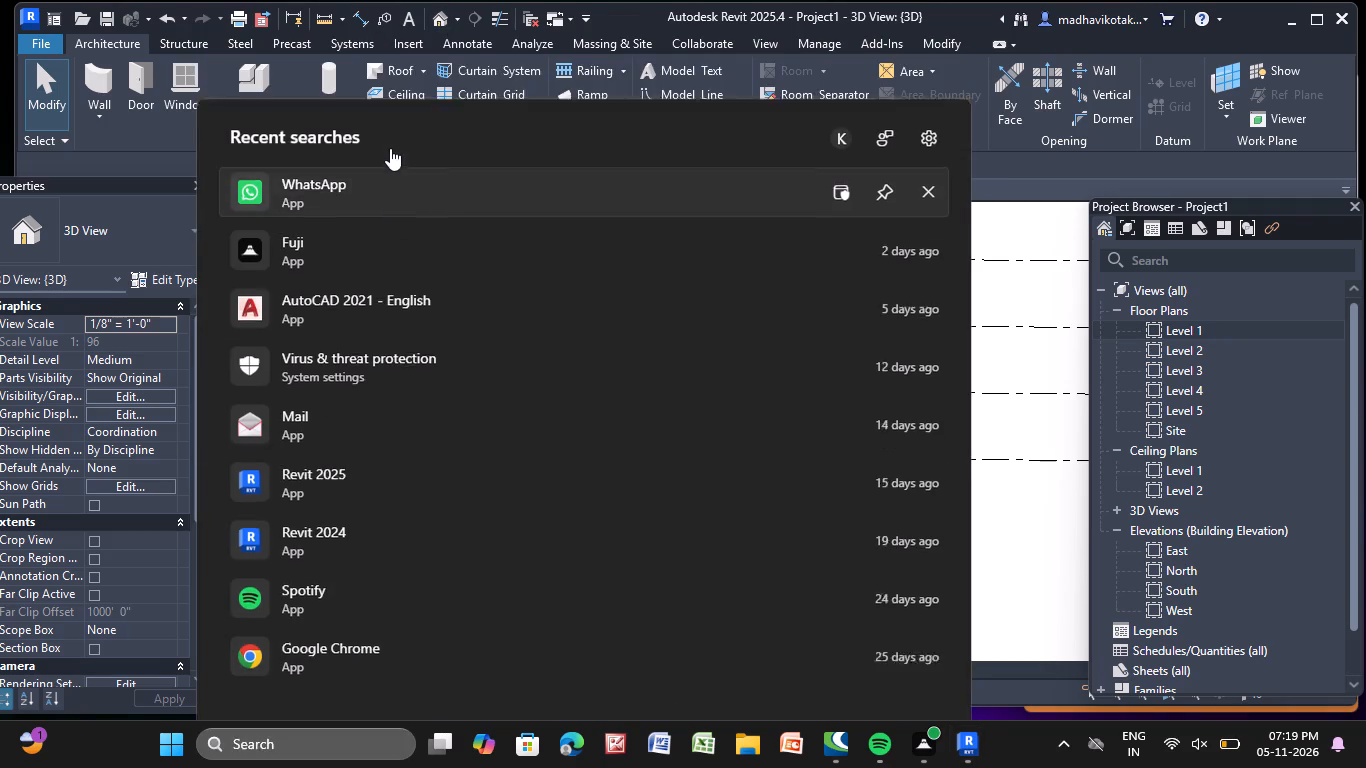